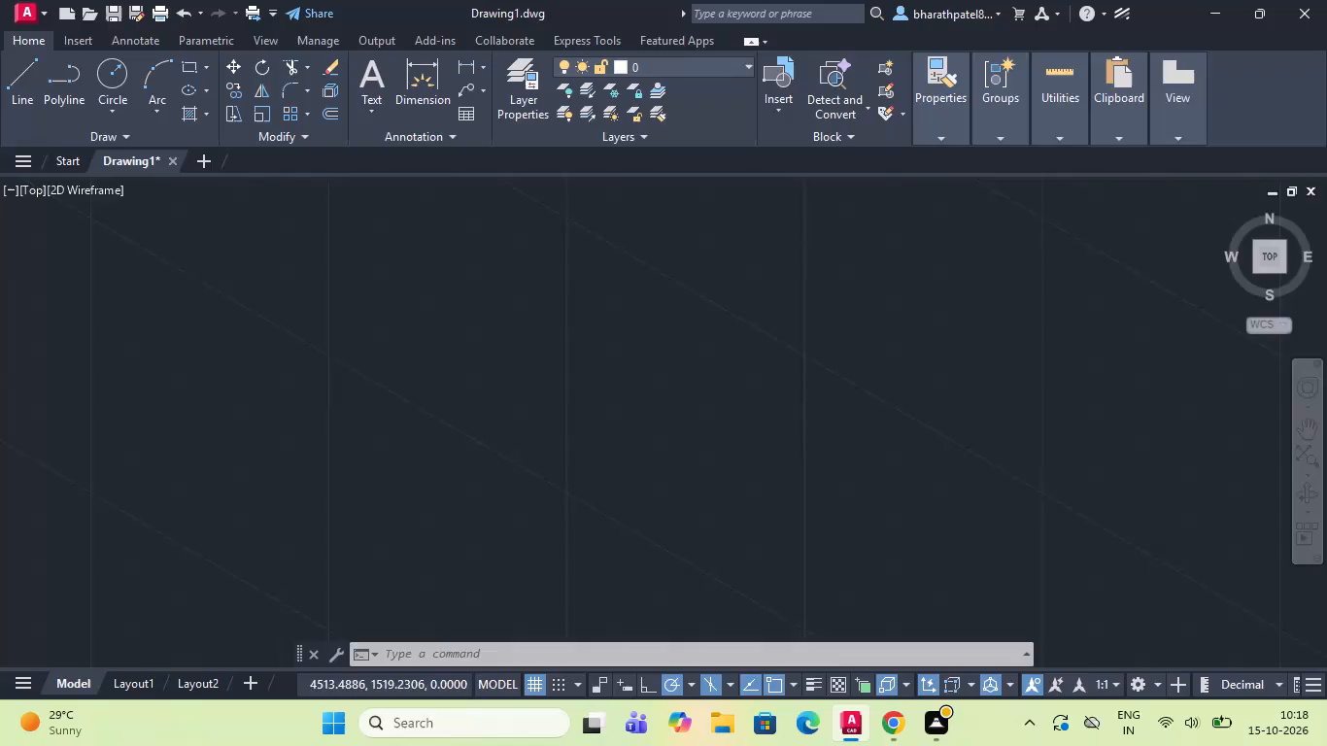
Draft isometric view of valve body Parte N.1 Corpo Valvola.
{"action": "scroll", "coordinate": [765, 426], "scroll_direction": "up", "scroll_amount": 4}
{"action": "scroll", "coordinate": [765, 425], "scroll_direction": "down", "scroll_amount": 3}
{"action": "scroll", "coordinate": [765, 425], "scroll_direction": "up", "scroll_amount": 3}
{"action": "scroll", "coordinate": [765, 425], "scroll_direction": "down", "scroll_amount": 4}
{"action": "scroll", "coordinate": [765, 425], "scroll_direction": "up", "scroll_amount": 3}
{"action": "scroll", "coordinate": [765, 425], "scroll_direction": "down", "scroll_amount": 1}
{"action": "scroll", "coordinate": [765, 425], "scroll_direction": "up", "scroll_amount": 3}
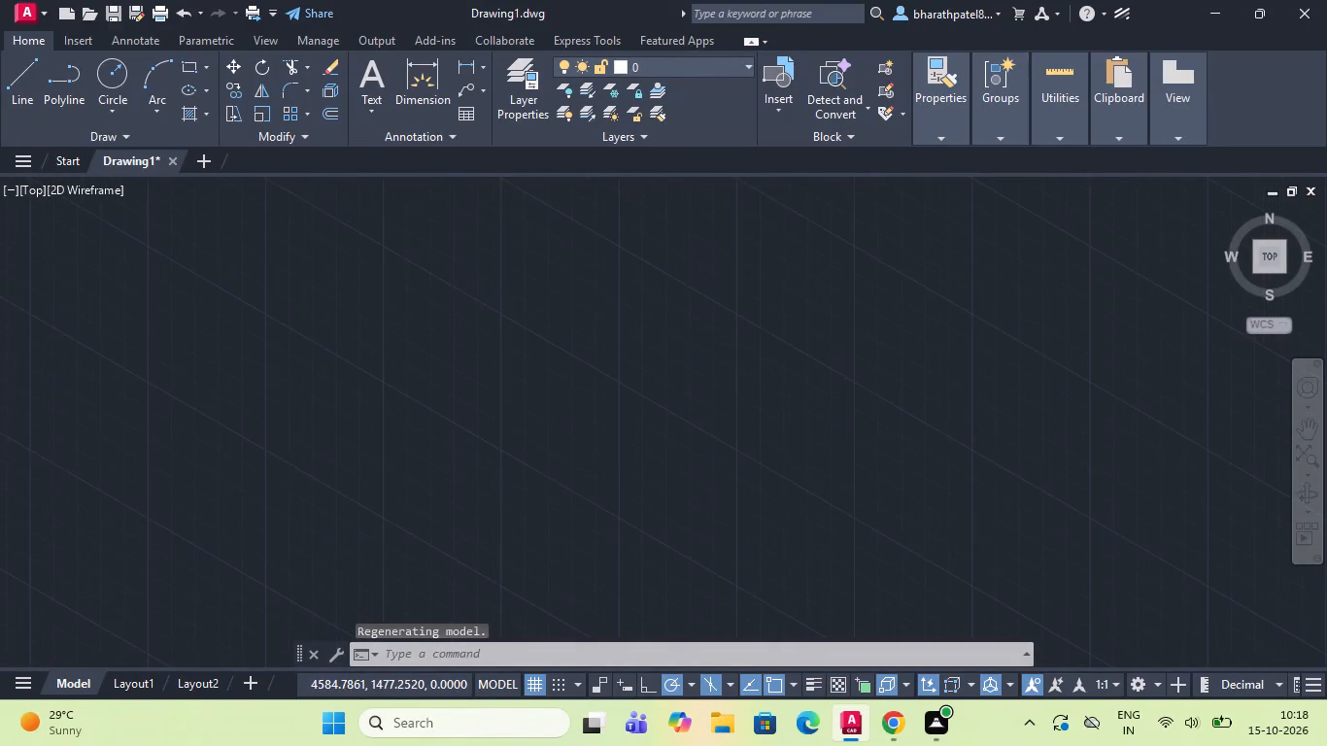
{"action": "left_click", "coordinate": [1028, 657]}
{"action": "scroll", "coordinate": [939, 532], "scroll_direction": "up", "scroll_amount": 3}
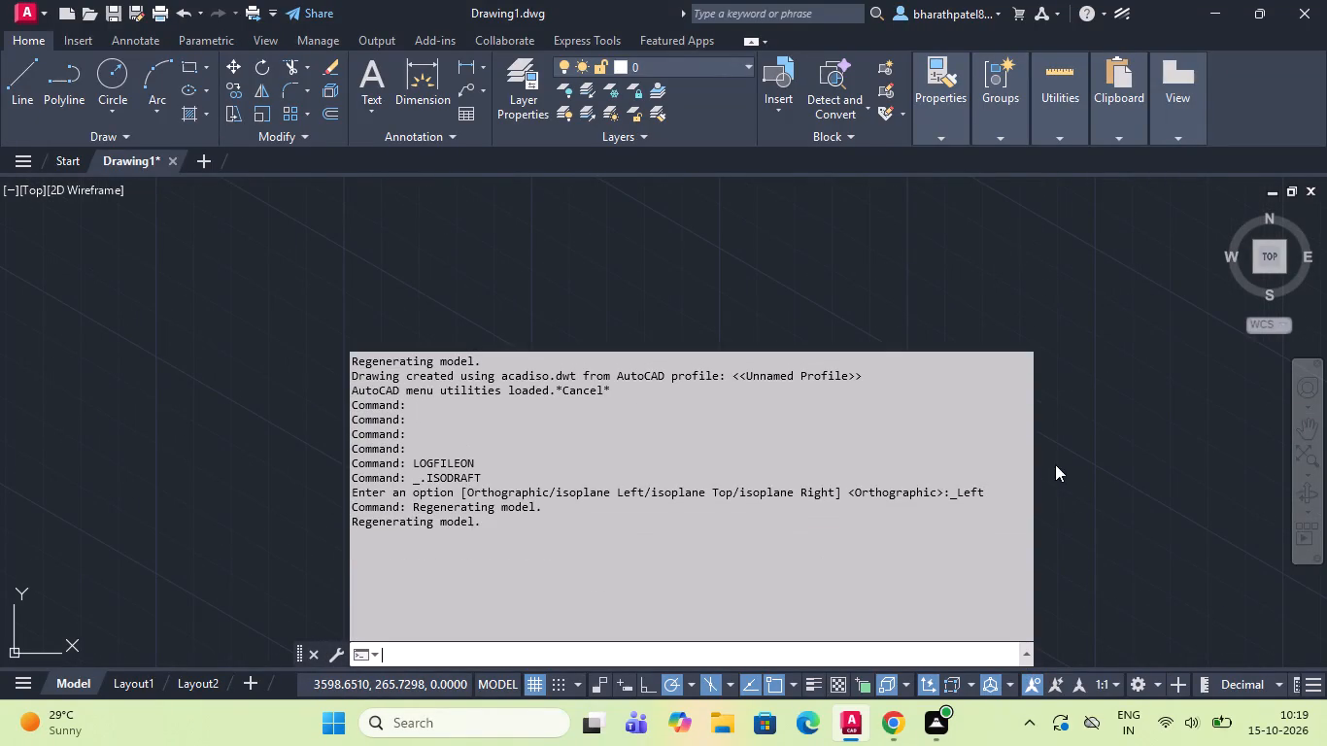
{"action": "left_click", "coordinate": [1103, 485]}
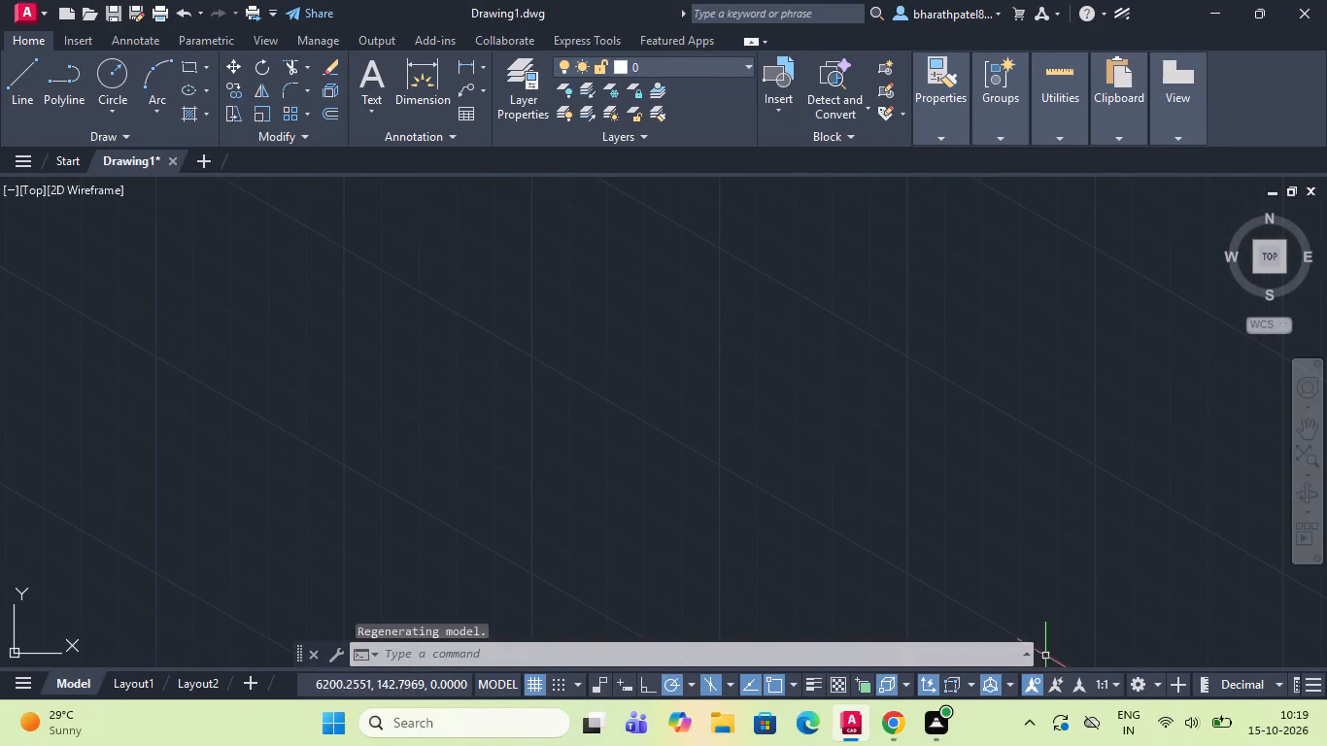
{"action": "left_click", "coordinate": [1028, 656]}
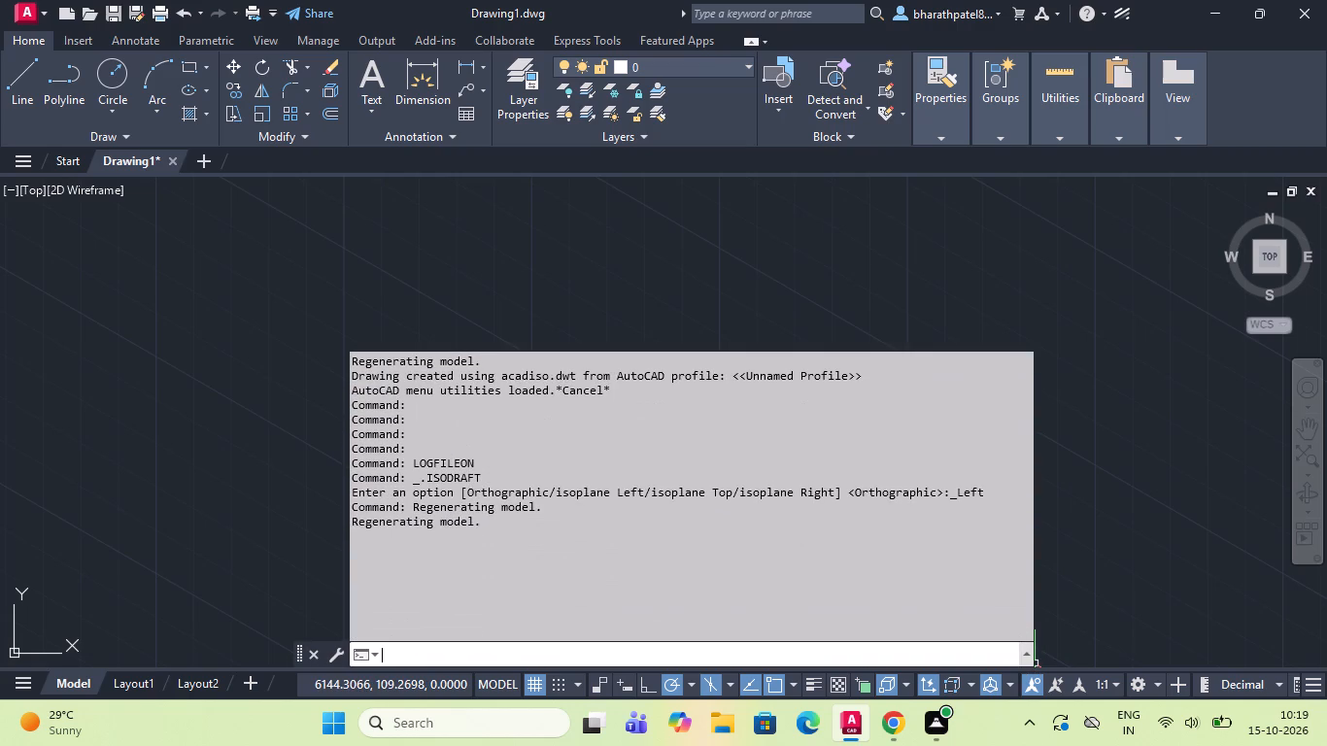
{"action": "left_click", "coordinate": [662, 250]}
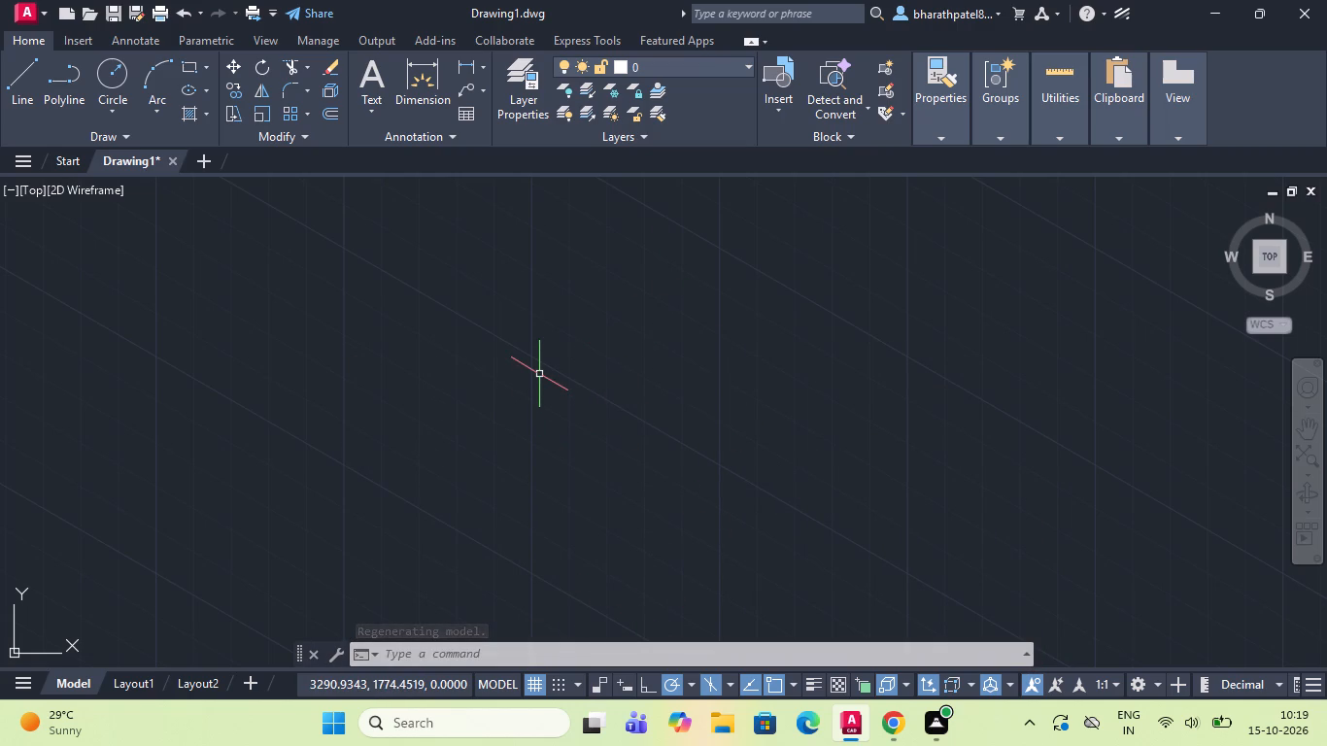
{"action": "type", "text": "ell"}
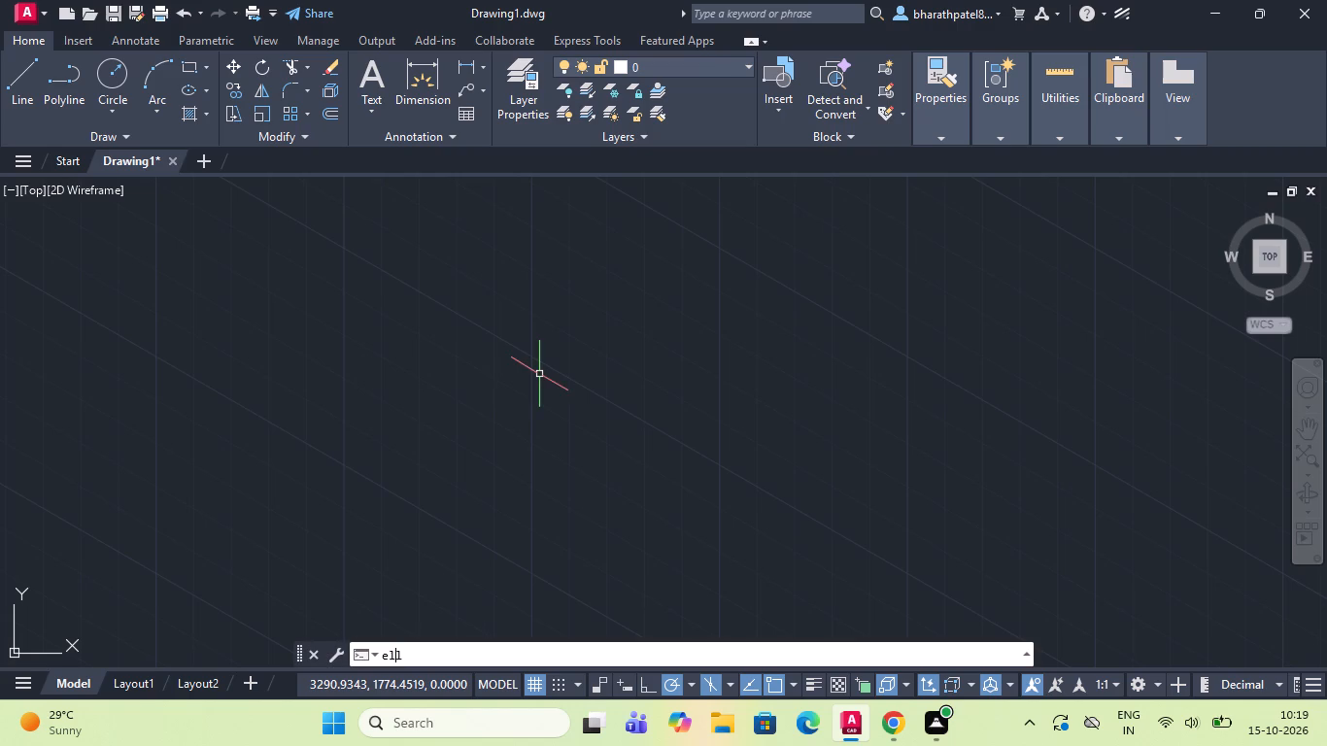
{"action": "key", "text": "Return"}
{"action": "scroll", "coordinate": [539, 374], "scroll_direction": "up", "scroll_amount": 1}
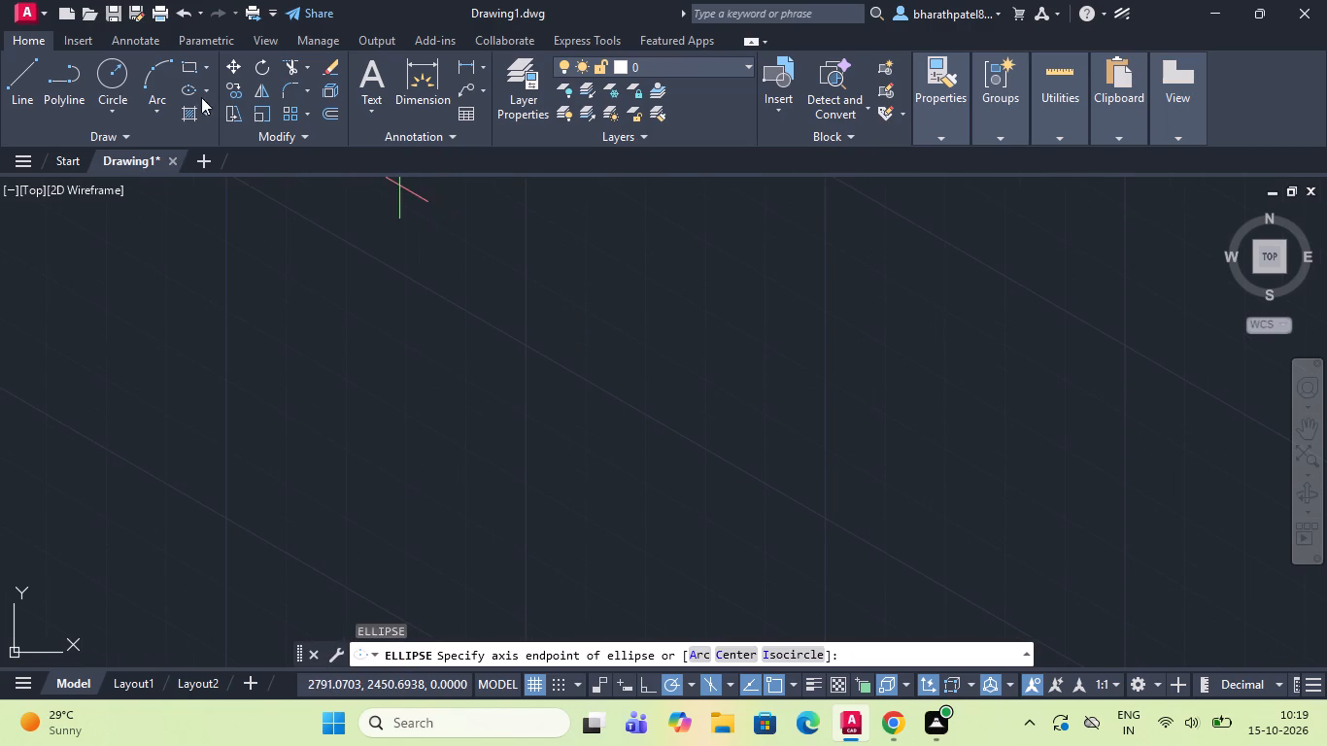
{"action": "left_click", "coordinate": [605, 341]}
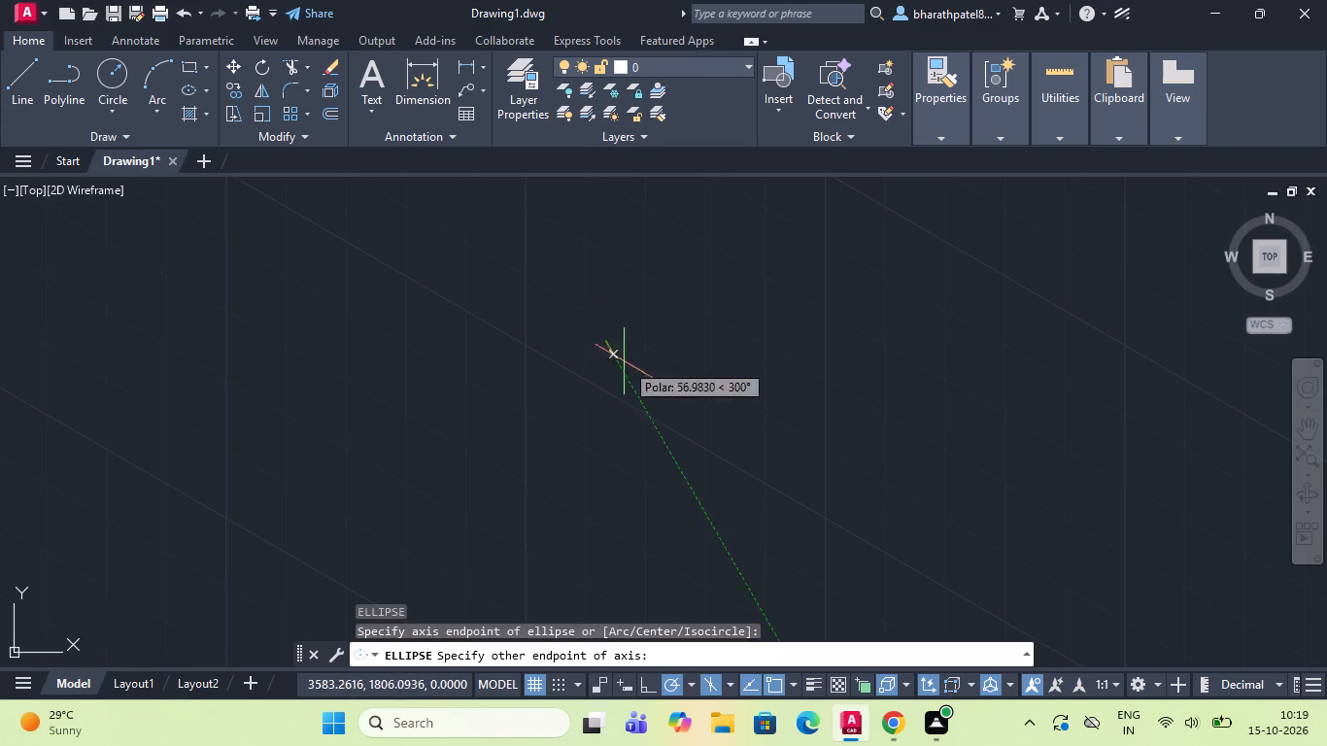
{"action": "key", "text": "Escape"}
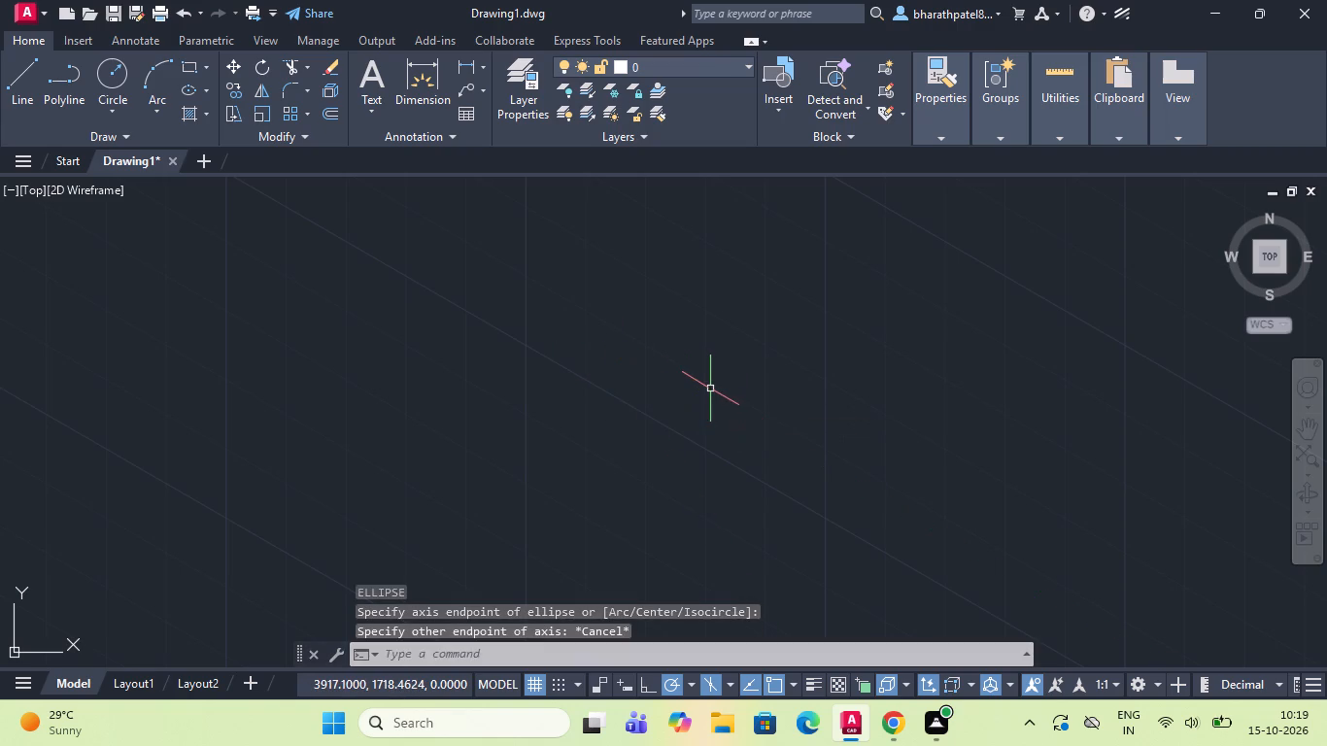
Draw an isocircle with a diameter of 49 on the top isoplane using the Ellipse command's Isocircle option.
{"action": "key", "text": "space"}
{"action": "left_click", "coordinate": [782, 654]}
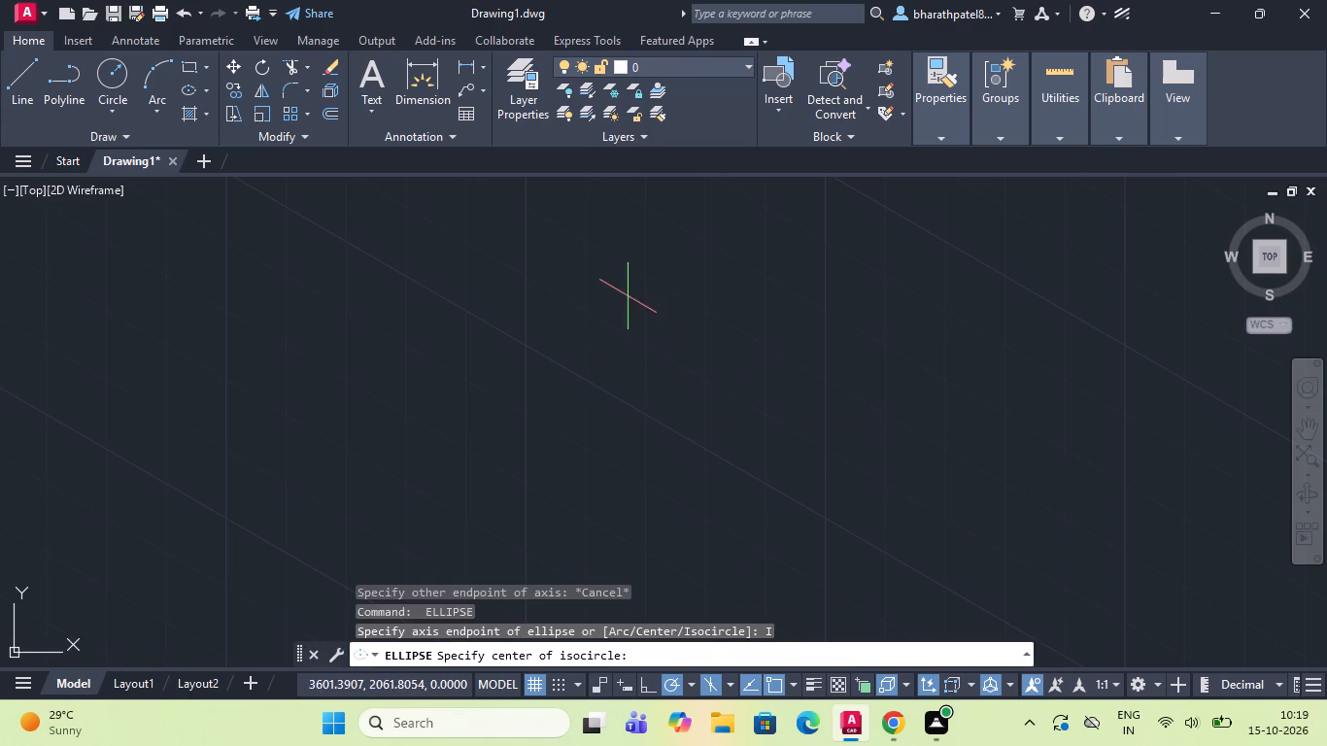
{"action": "left_click", "coordinate": [623, 292]}
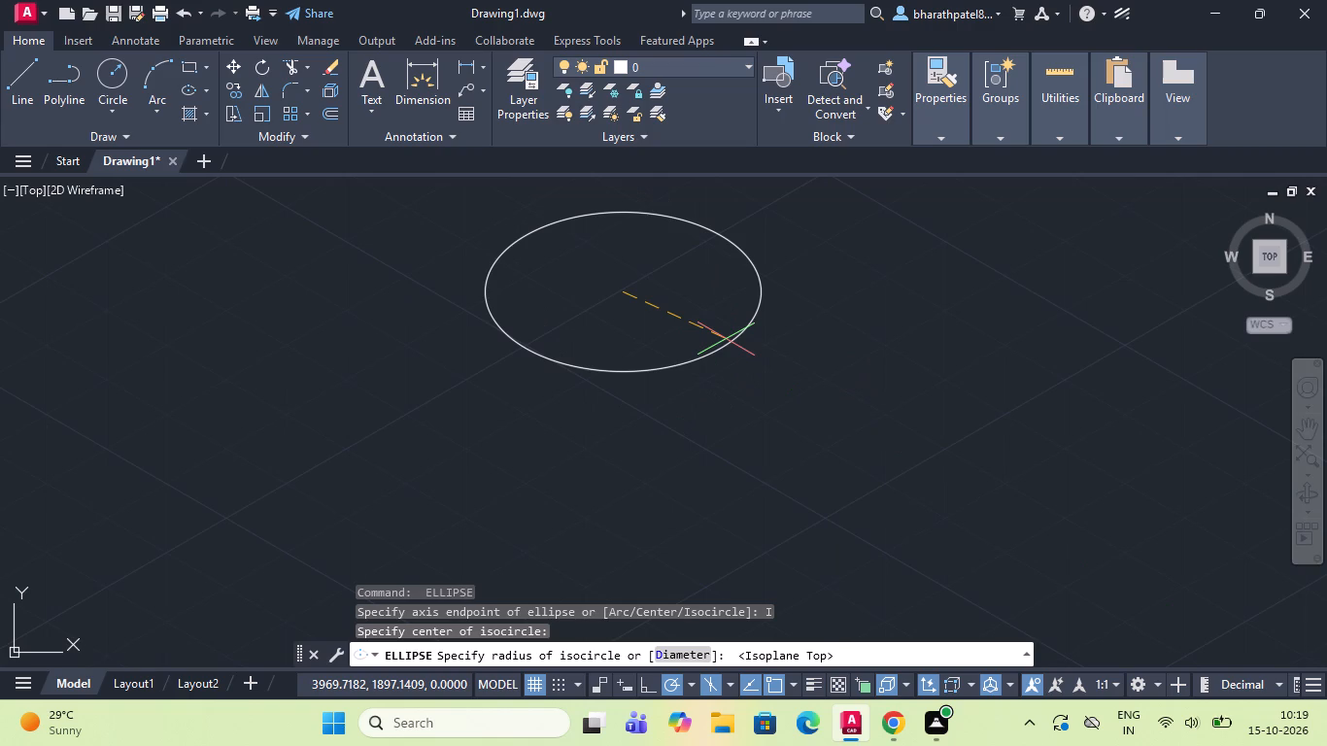
{"action": "left_click", "coordinate": [679, 653]}
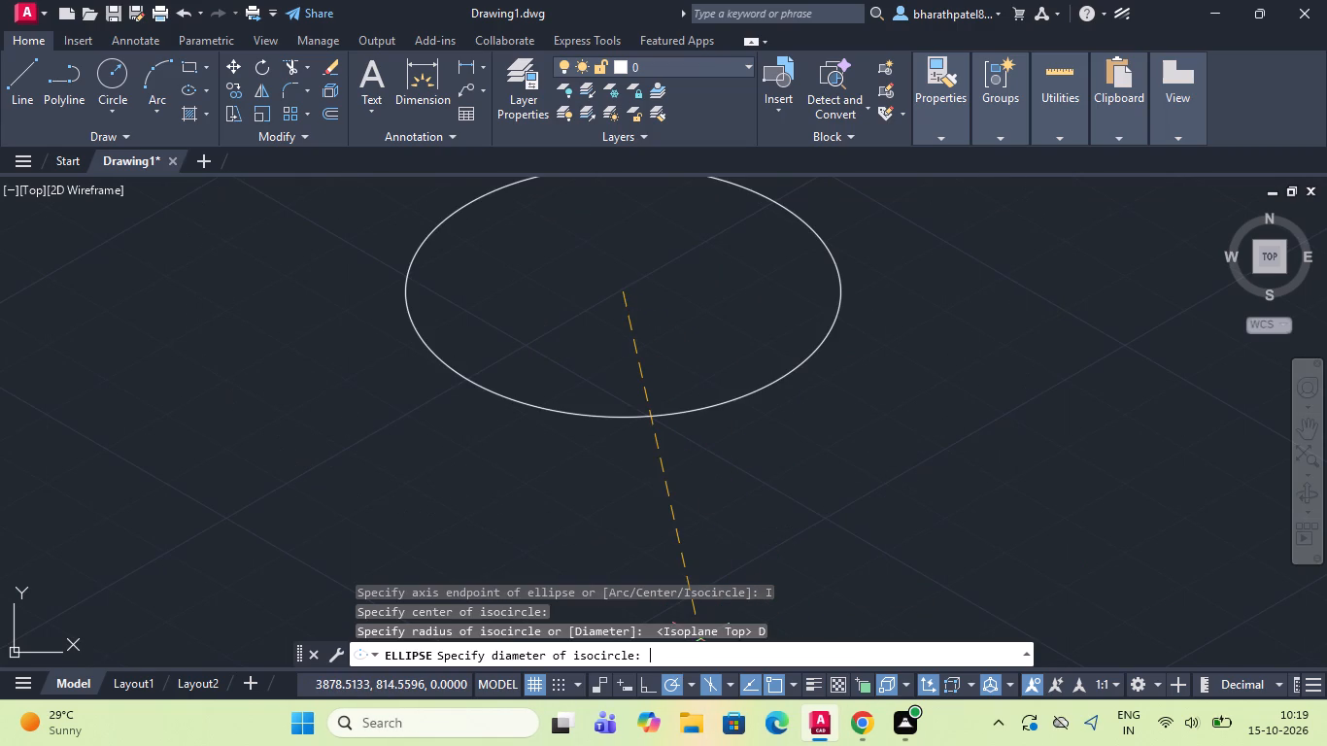
{"action": "key", "text": "4"}
{"action": "key", "text": "9"}
{"action": "key", "text": "Return"}
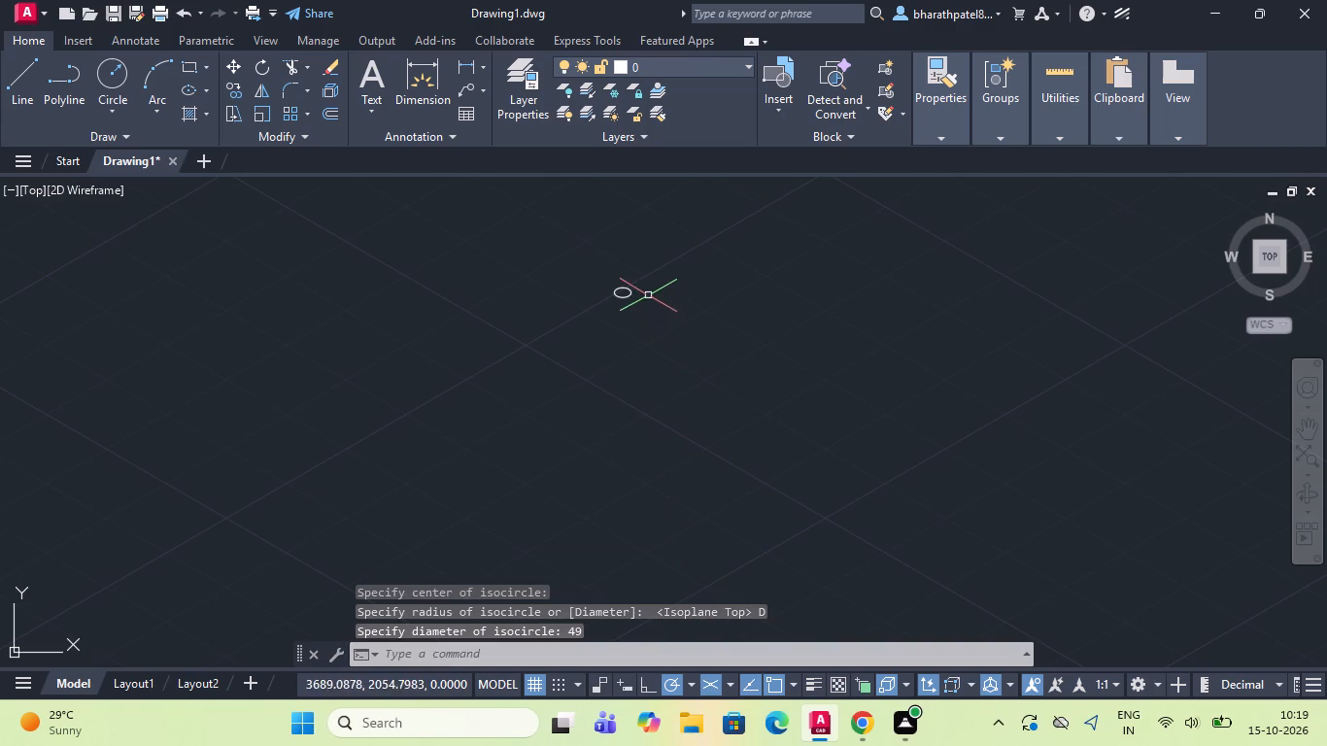
Draw a second isocircle with a radius of 36, concentric with the first, on the top isoplane.
{"action": "scroll", "coordinate": [640, 288], "scroll_direction": "up", "scroll_amount": 4}
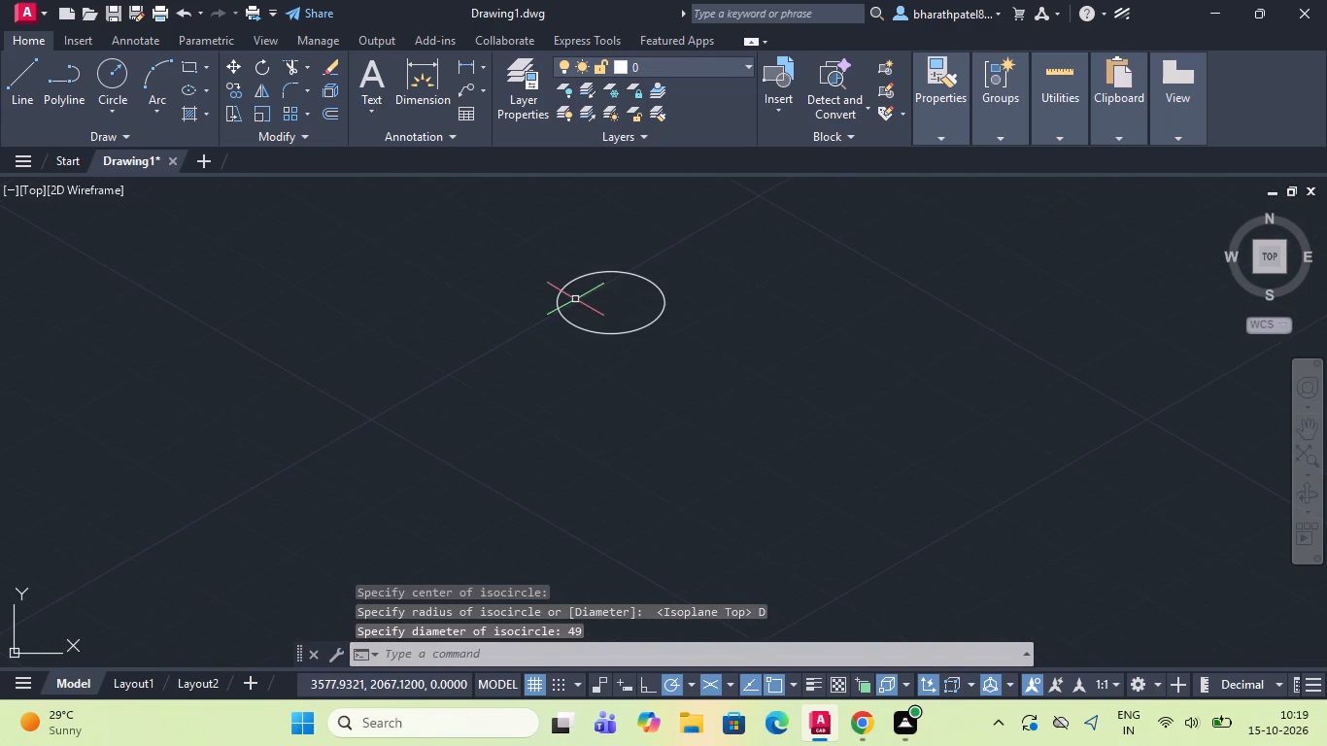
{"action": "scroll", "coordinate": [575, 298], "scroll_direction": "up", "scroll_amount": 2}
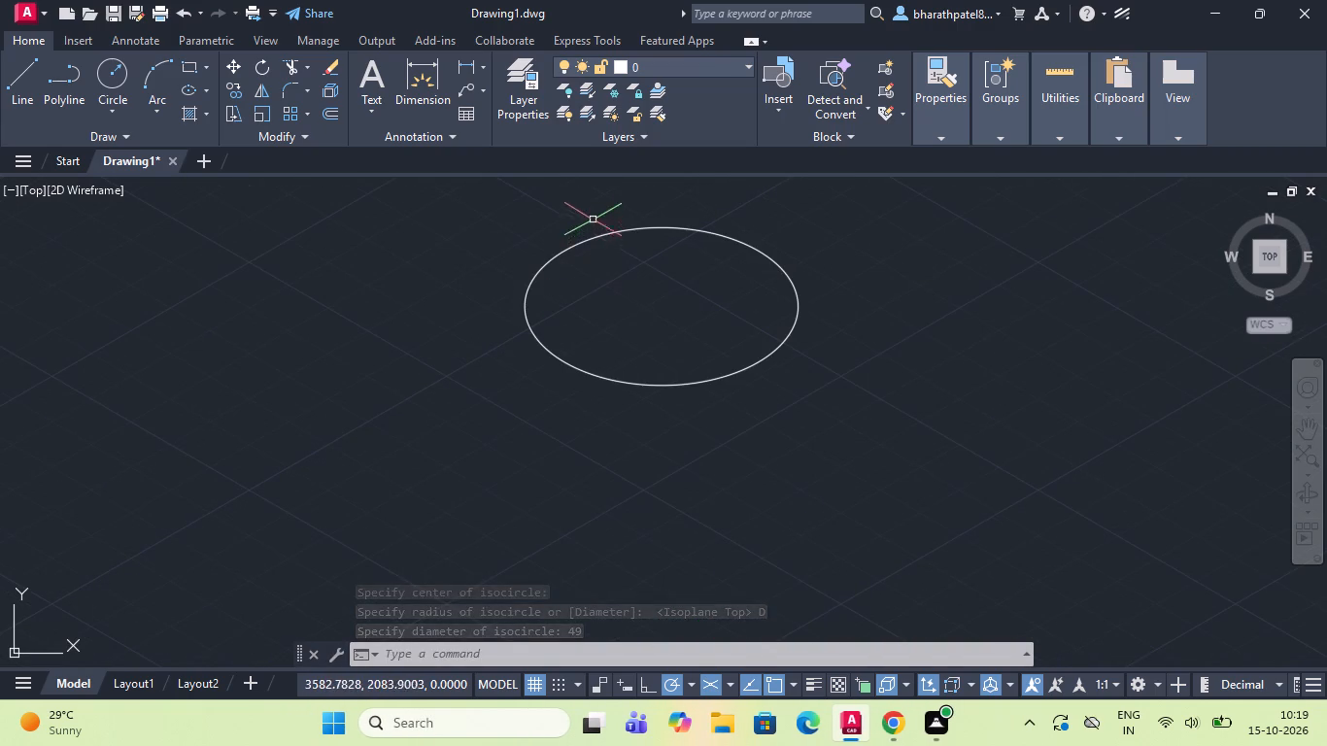
{"action": "scroll", "coordinate": [596, 205], "scroll_direction": "up", "scroll_amount": 1}
{"action": "key", "text": "space"}
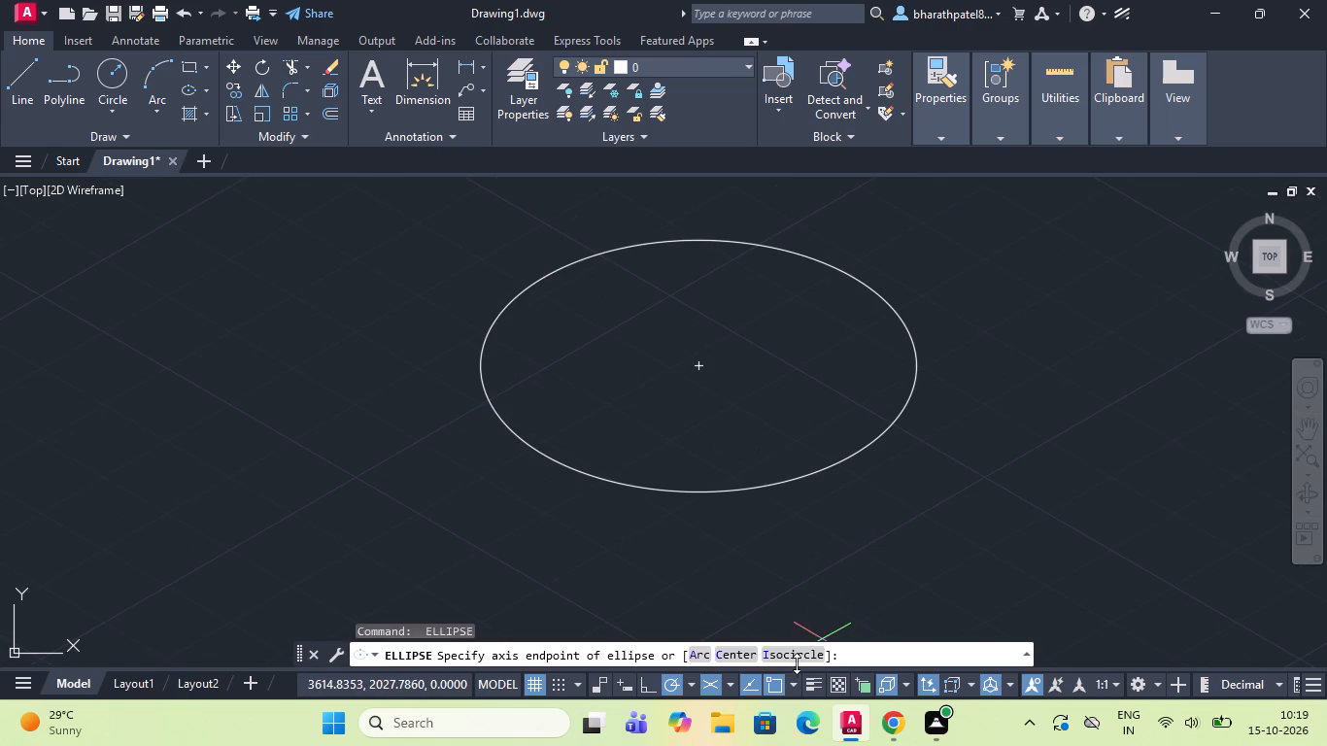
{"action": "left_click", "coordinate": [799, 661]}
{"action": "scroll", "coordinate": [705, 346], "scroll_direction": "down", "scroll_amount": 1}
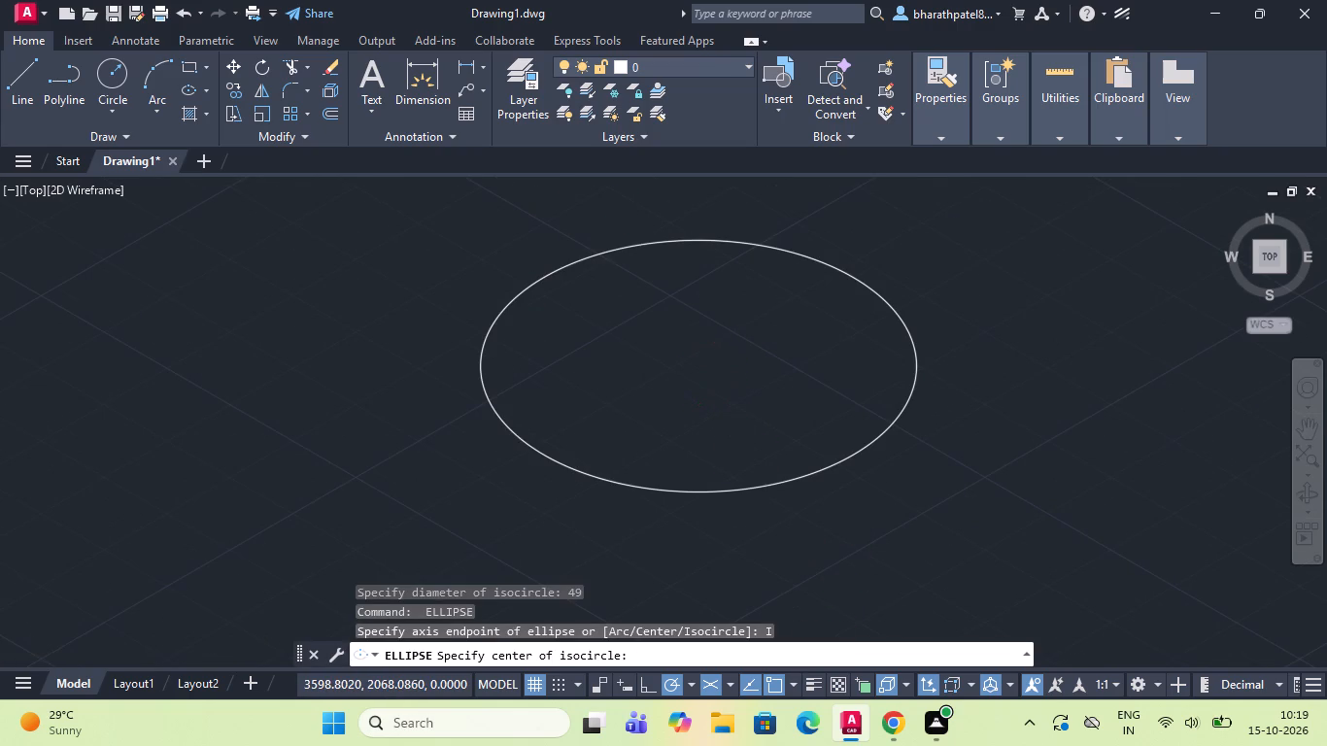
{"action": "scroll", "coordinate": [705, 346], "scroll_direction": "down", "scroll_amount": 2}
{"action": "scroll", "coordinate": [705, 346], "scroll_direction": "up", "scroll_amount": 3}
{"action": "scroll", "coordinate": [702, 356], "scroll_direction": "down", "scroll_amount": 2}
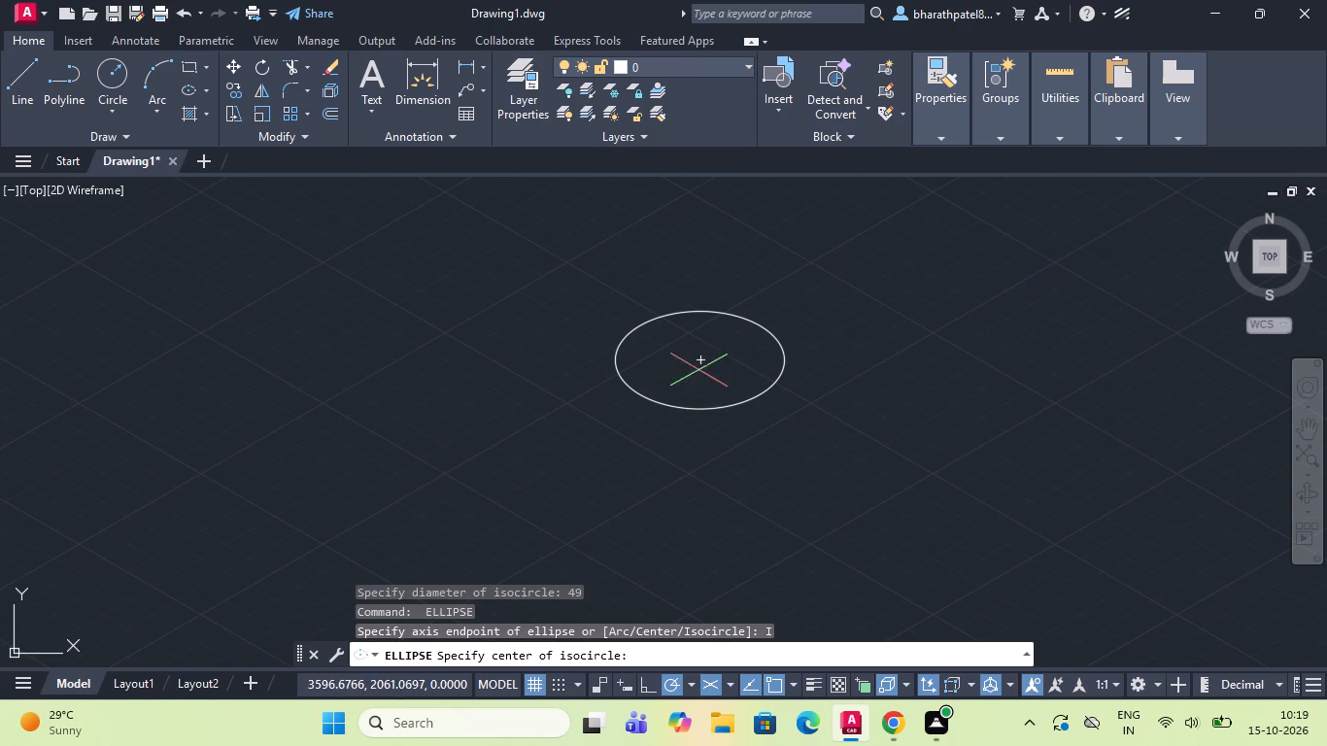
{"action": "left_click", "coordinate": [704, 357]}
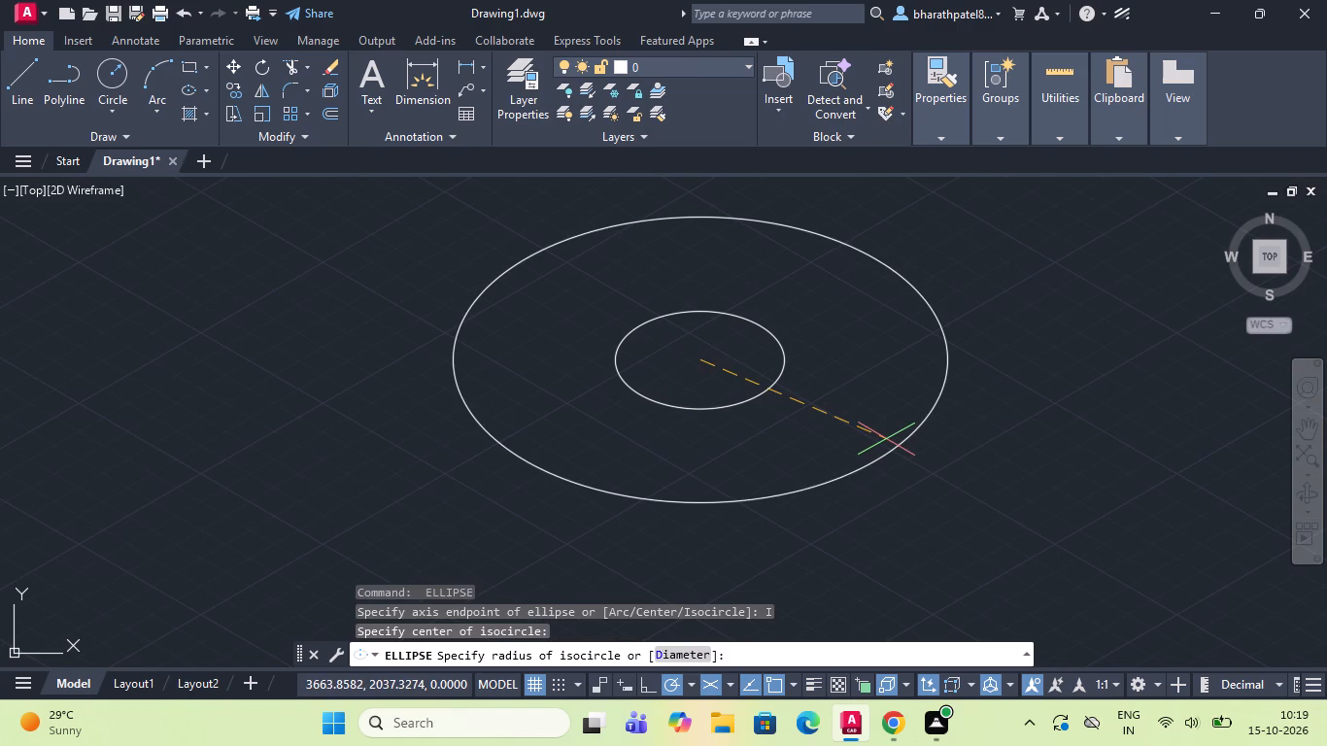
{"action": "type", "text": "36"}
{"action": "key", "text": "Return"}
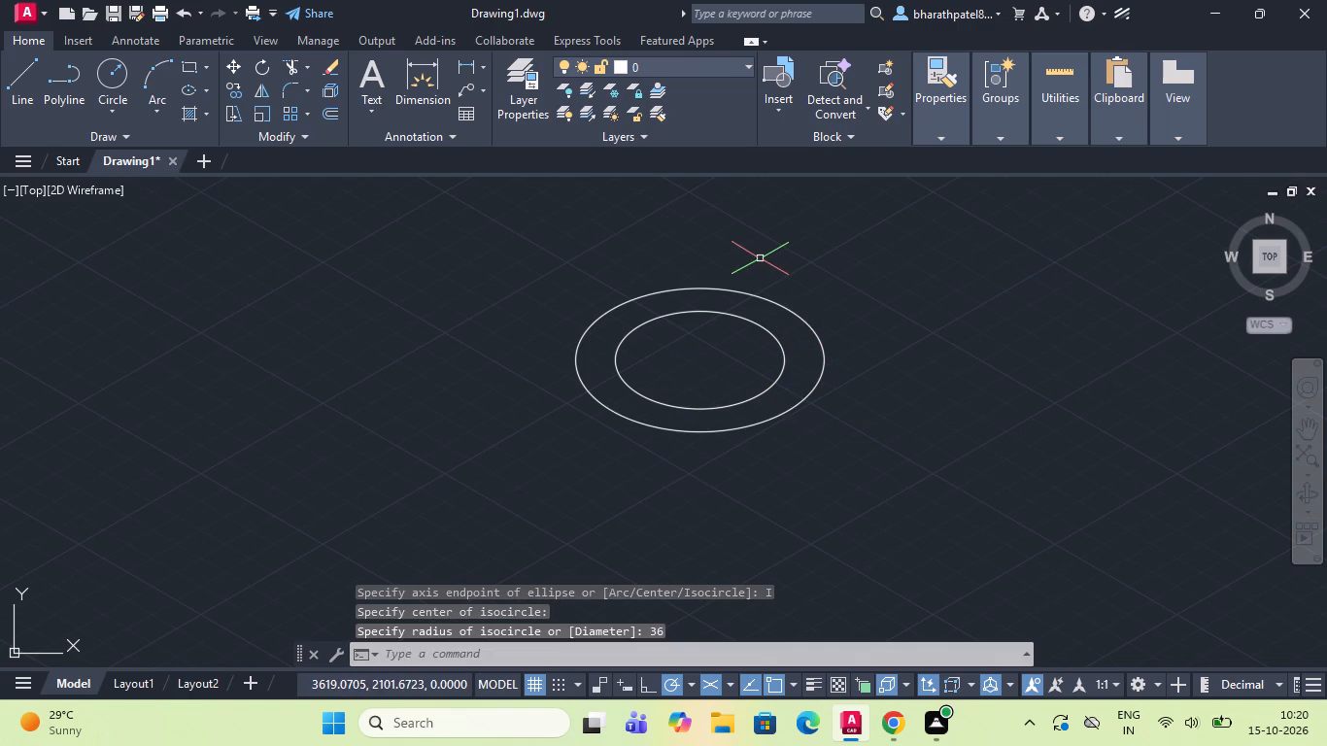
Draw a centre line from the isocircles' centre about 91 units at 30°, then back through it about 167 units at 210°.
{"action": "scroll", "coordinate": [760, 263], "scroll_direction": "down", "scroll_amount": 1}
{"action": "scroll", "coordinate": [762, 264], "scroll_direction": "up", "scroll_amount": 1}
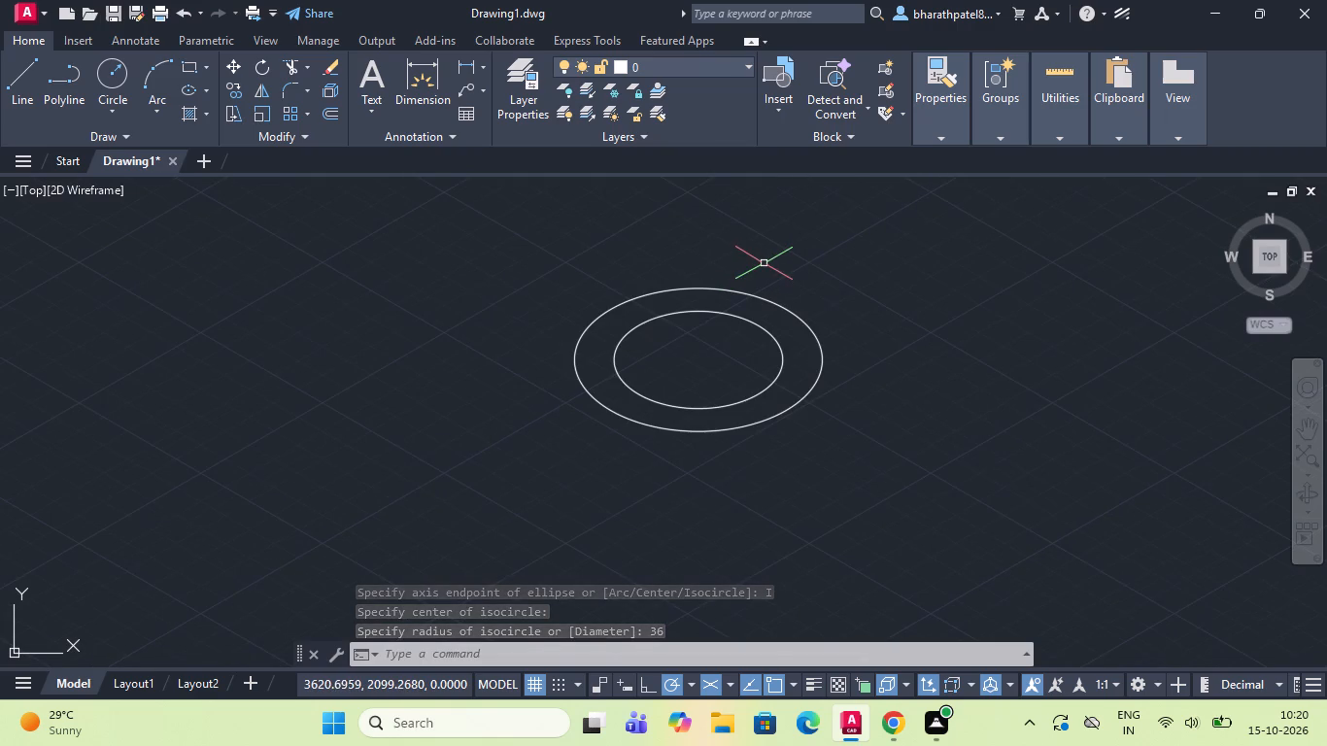
{"action": "scroll", "coordinate": [770, 259], "scroll_direction": "down", "scroll_amount": 1}
{"action": "left_click", "coordinate": [28, 67]}
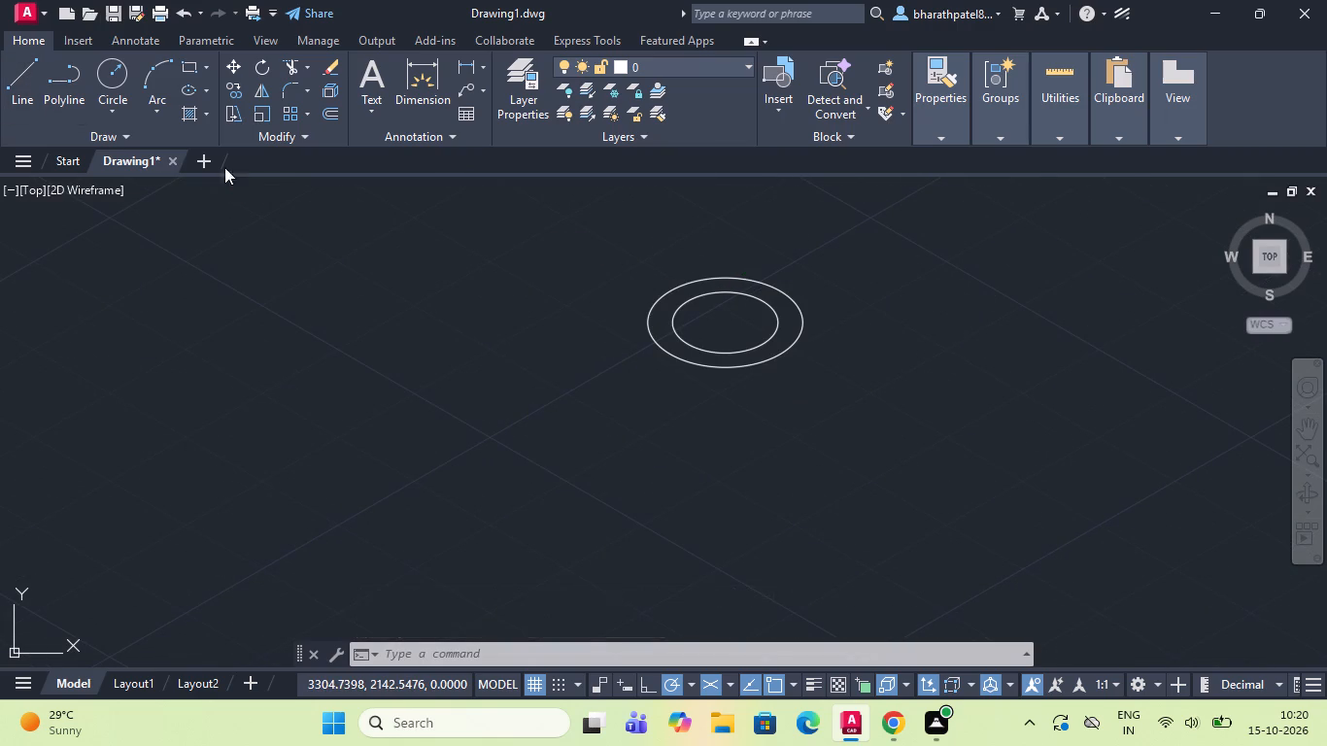
{"action": "scroll", "coordinate": [498, 386], "scroll_direction": "down", "scroll_amount": 1}
{"action": "scroll", "coordinate": [602, 305], "scroll_direction": "up", "scroll_amount": 2}
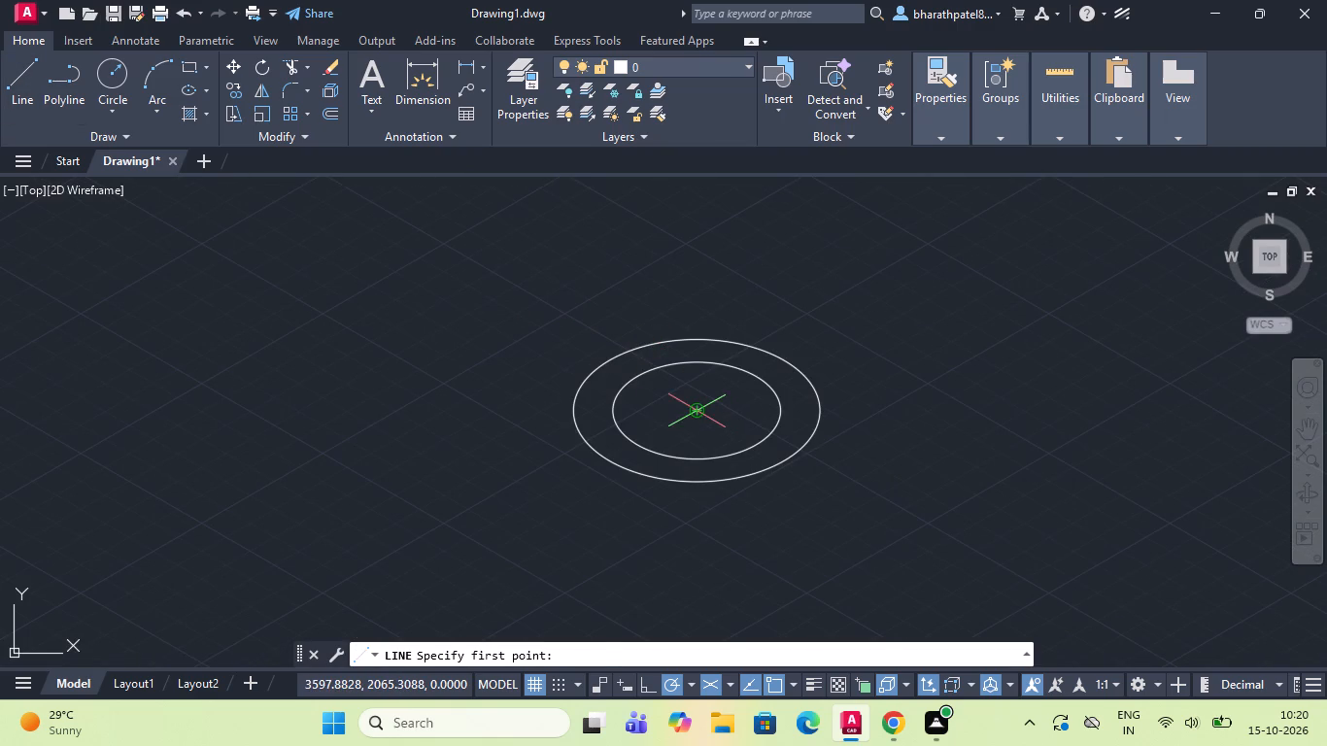
{"action": "left_click", "coordinate": [698, 405]}
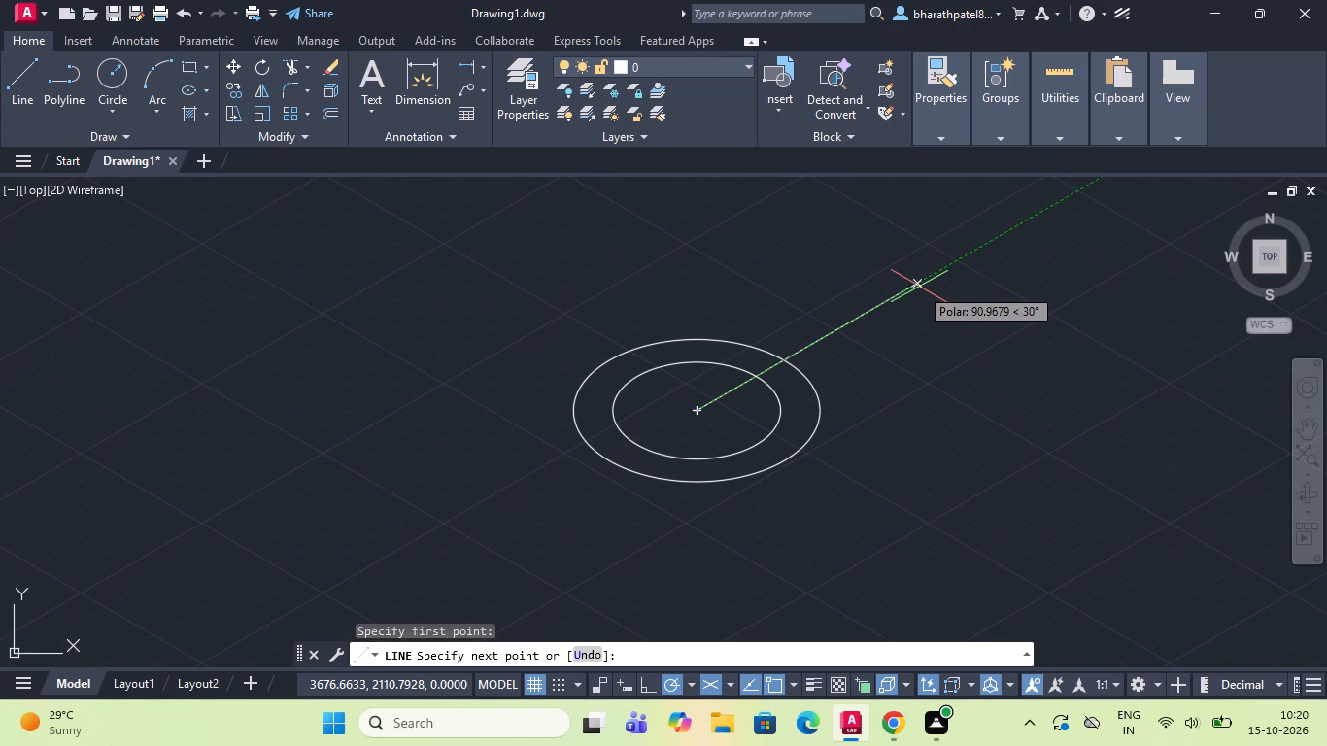
{"action": "left_click", "coordinate": [919, 287]}
{"action": "scroll", "coordinate": [867, 322], "scroll_direction": "down", "scroll_amount": 3}
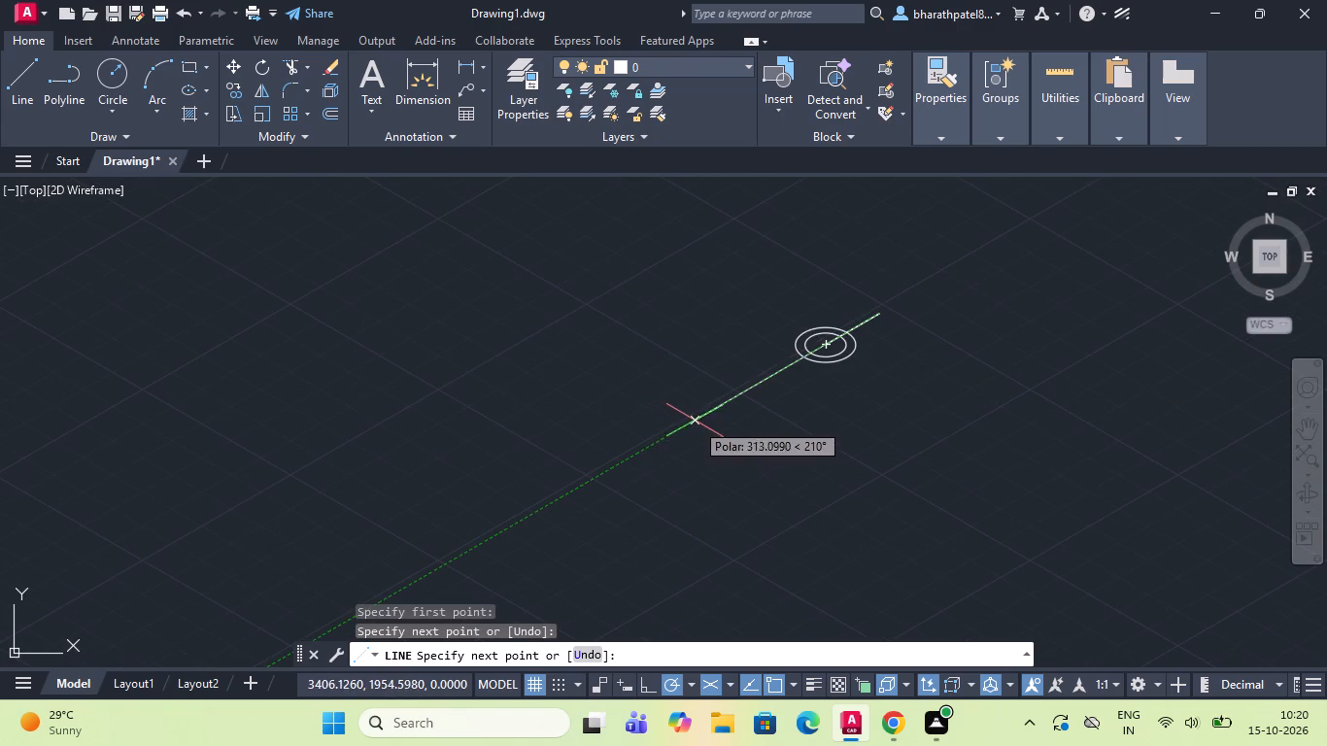
{"action": "scroll", "coordinate": [695, 421], "scroll_direction": "up", "scroll_amount": 3}
{"action": "scroll", "coordinate": [695, 421], "scroll_direction": "down", "scroll_amount": 3}
{"action": "scroll", "coordinate": [809, 358], "scroll_direction": "up", "scroll_amount": 3}
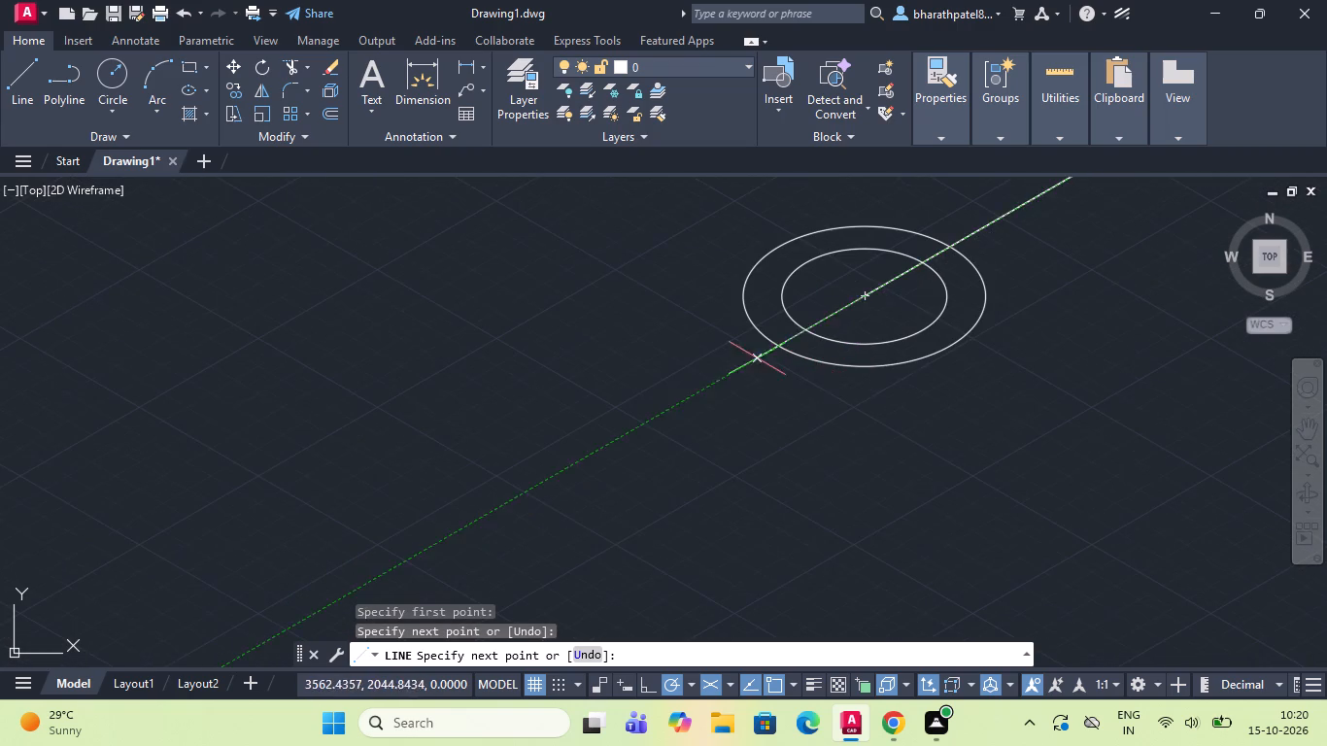
{"action": "left_click", "coordinate": [685, 406]}
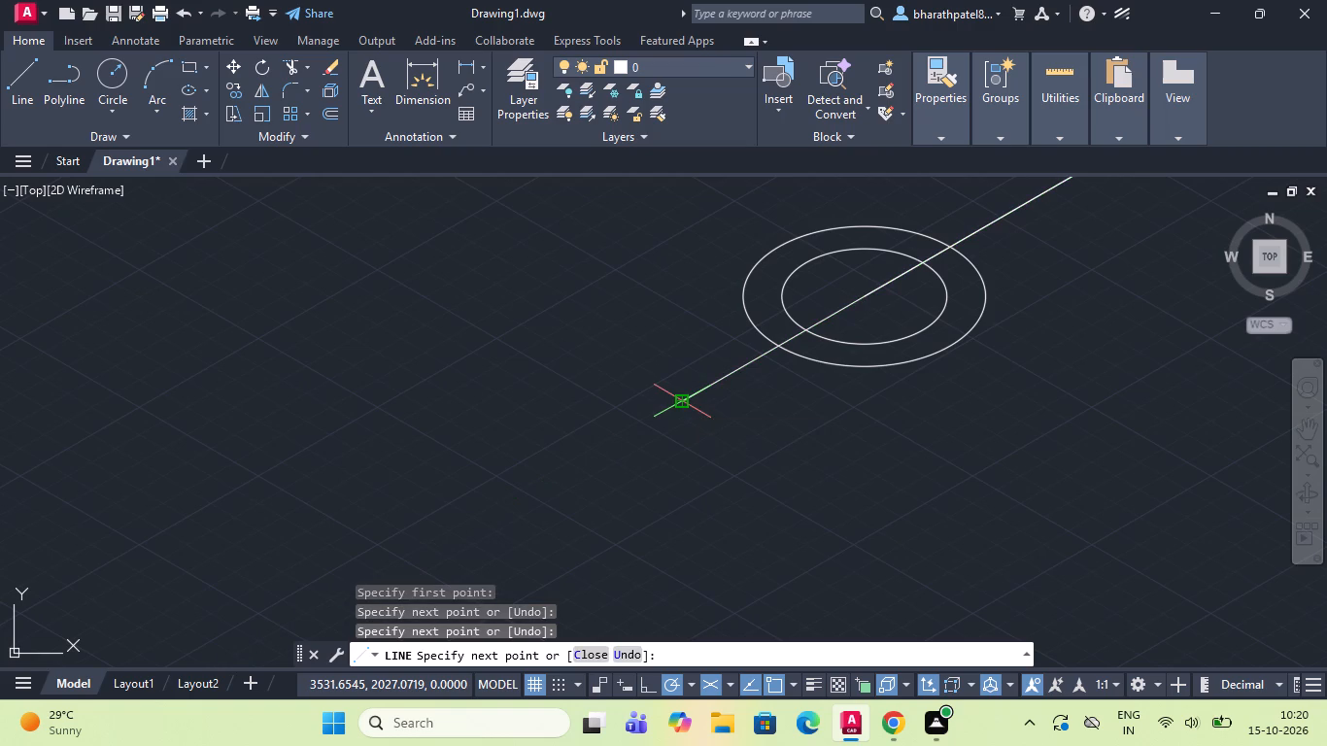
{"action": "key", "text": "Escape"}
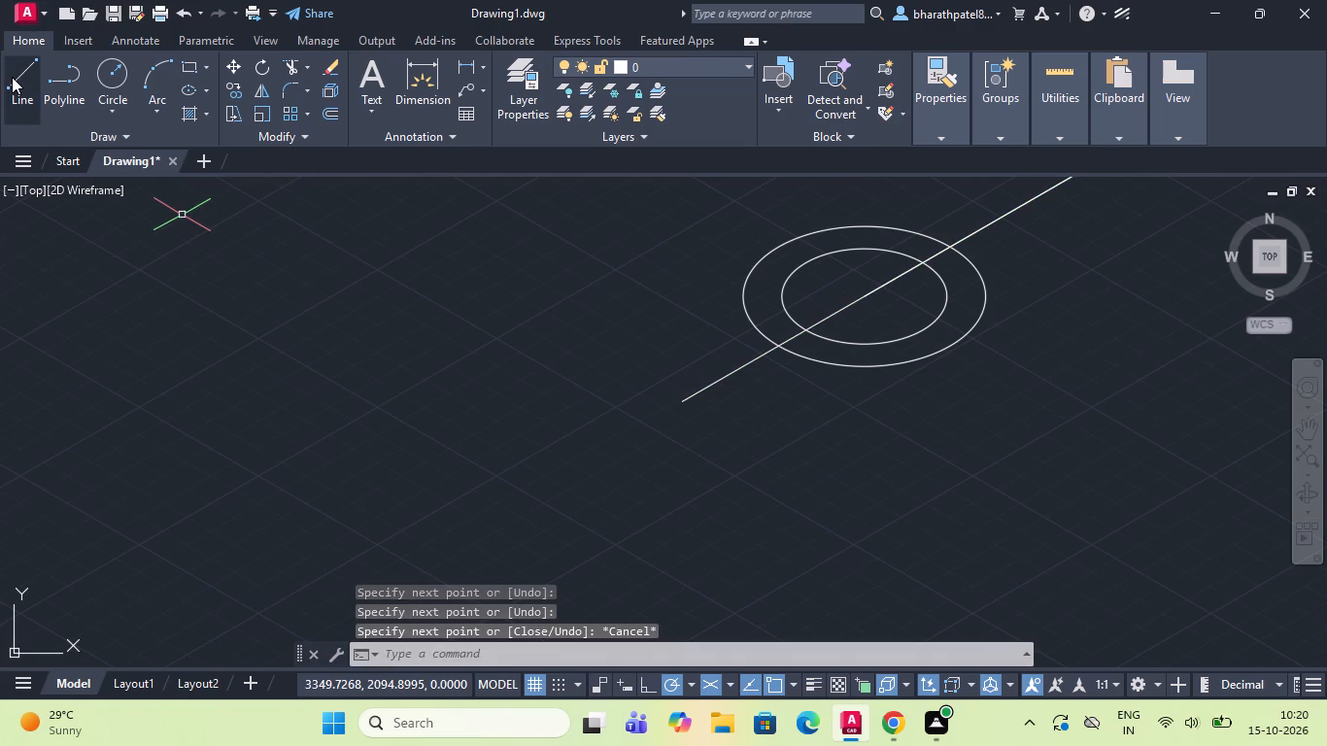
Draw the crossing centre line from the isocircles' centre about 71 units at 330°, then back through it about 140 units at 150°.
{"action": "left_click", "coordinate": [12, 77]}
{"action": "scroll", "coordinate": [308, 297], "scroll_direction": "down", "scroll_amount": 2}
{"action": "scroll", "coordinate": [517, 286], "scroll_direction": "up", "scroll_amount": 3}
{"action": "scroll", "coordinate": [517, 298], "scroll_direction": "down", "scroll_amount": 2}
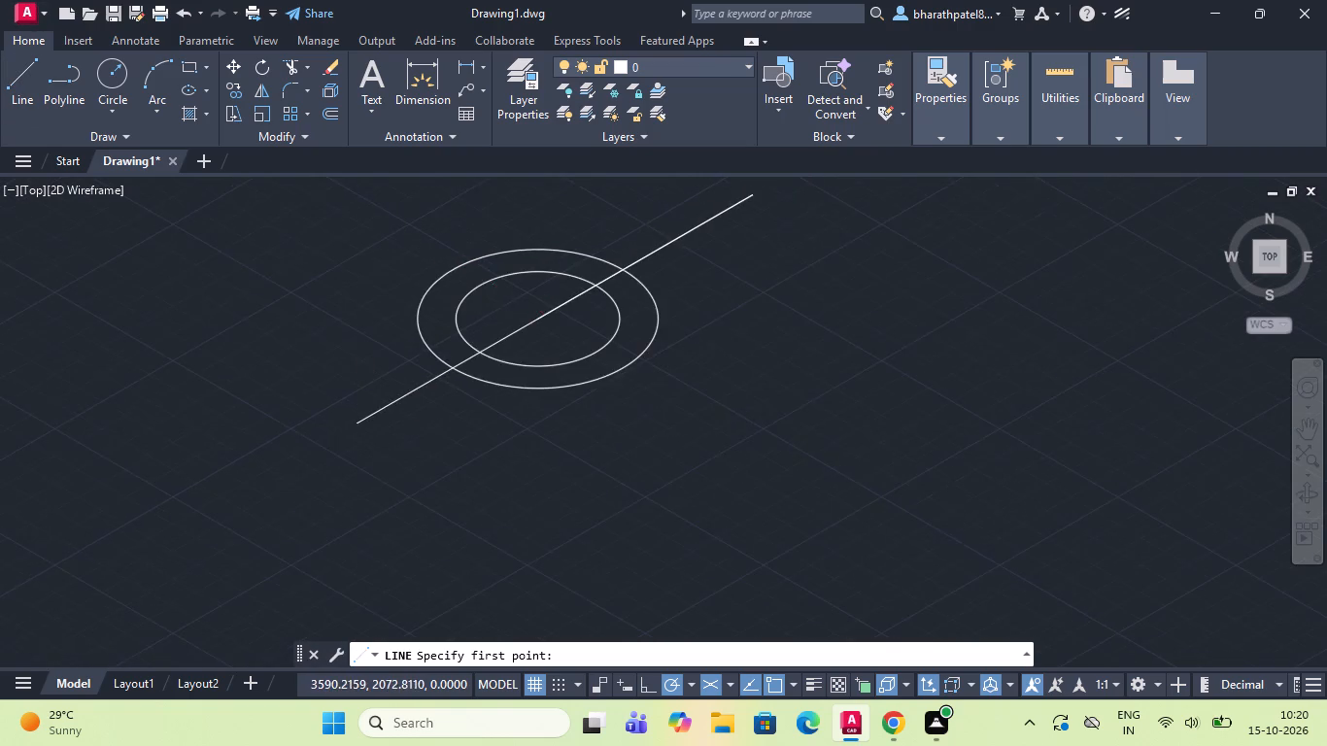
{"action": "left_click", "coordinate": [526, 308]}
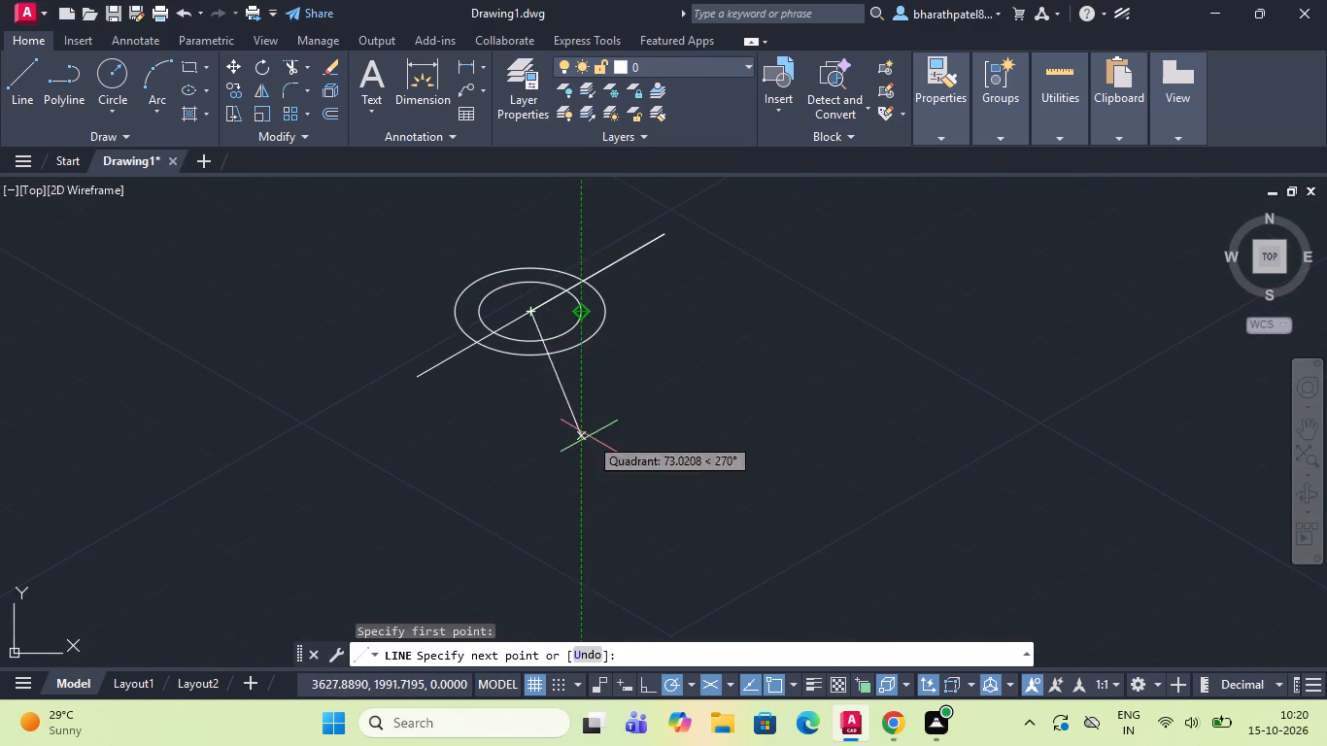
{"action": "scroll", "coordinate": [670, 366], "scroll_direction": "down", "scroll_amount": 1}
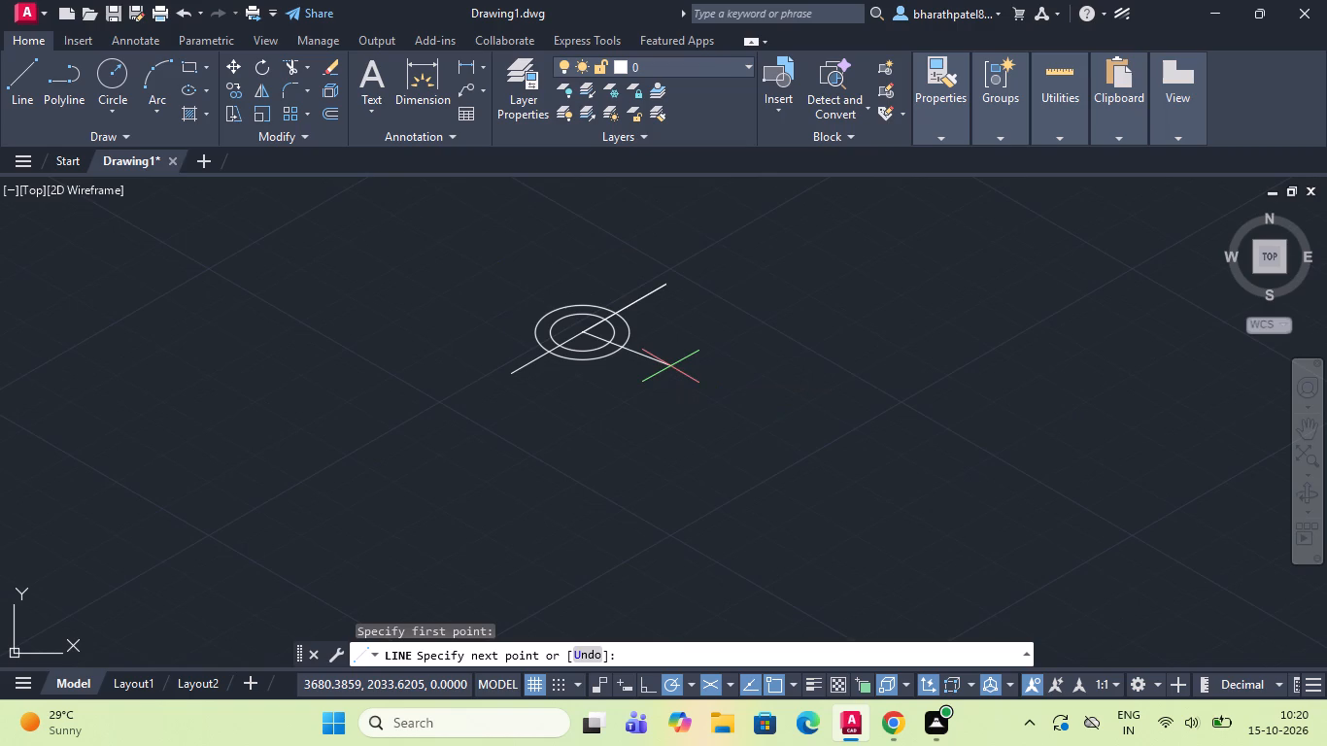
{"action": "scroll", "coordinate": [655, 358], "scroll_direction": "up", "scroll_amount": 2}
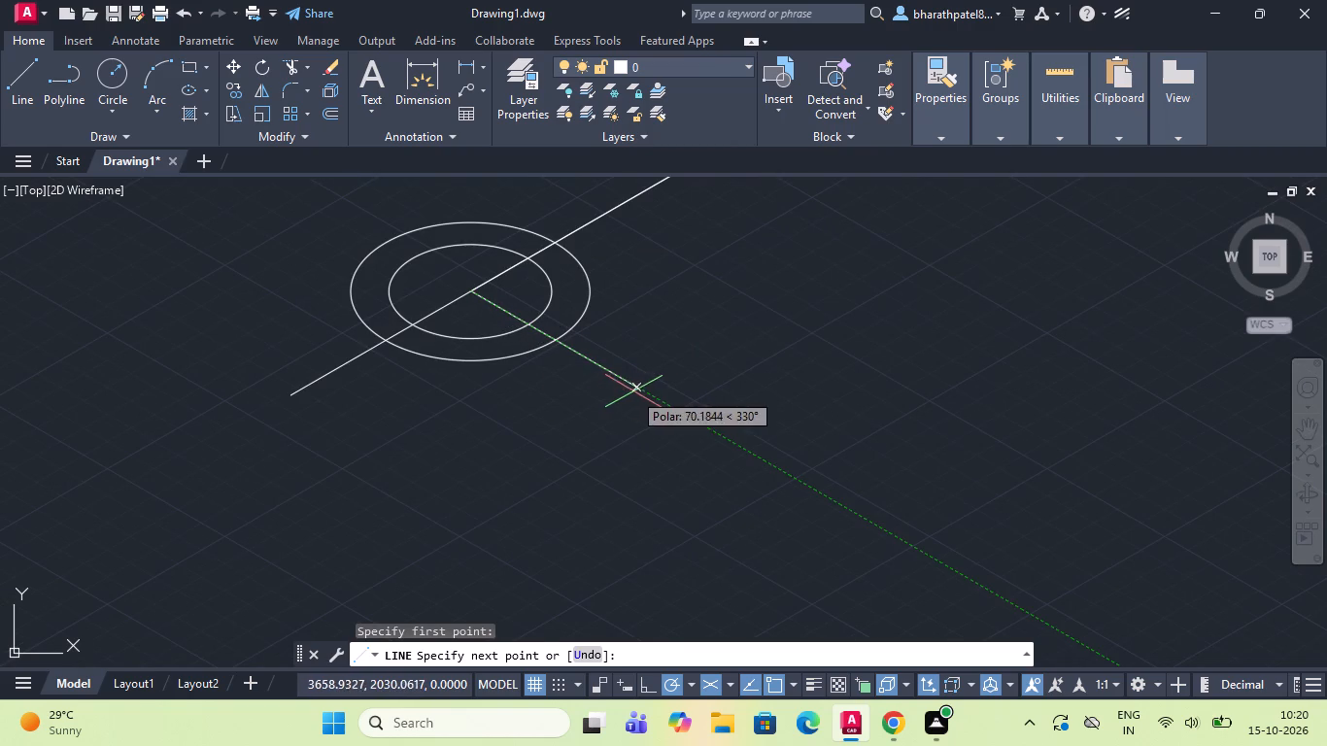
{"action": "left_click", "coordinate": [636, 393]}
{"action": "scroll", "coordinate": [637, 393], "scroll_direction": "down", "scroll_amount": 3}
{"action": "scroll", "coordinate": [610, 345], "scroll_direction": "up", "scroll_amount": 2}
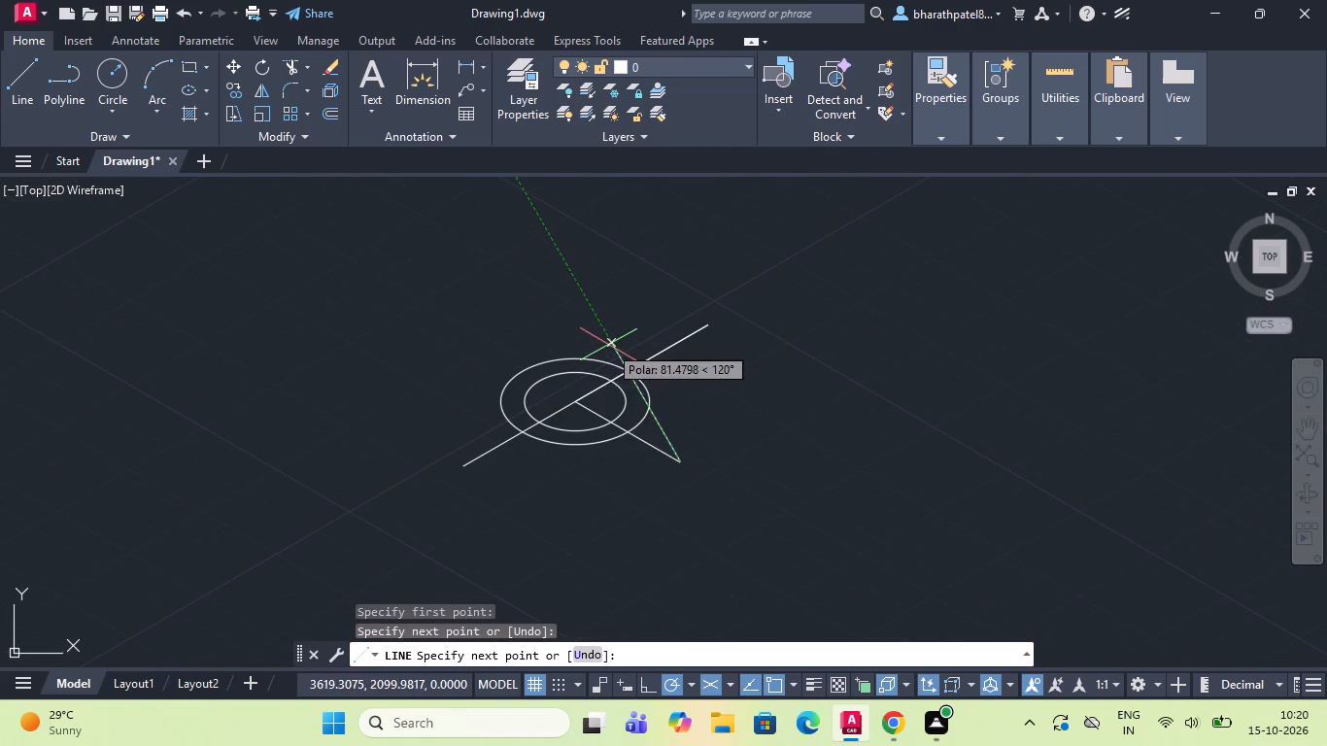
{"action": "scroll", "coordinate": [546, 395], "scroll_direction": "up", "scroll_amount": 2}
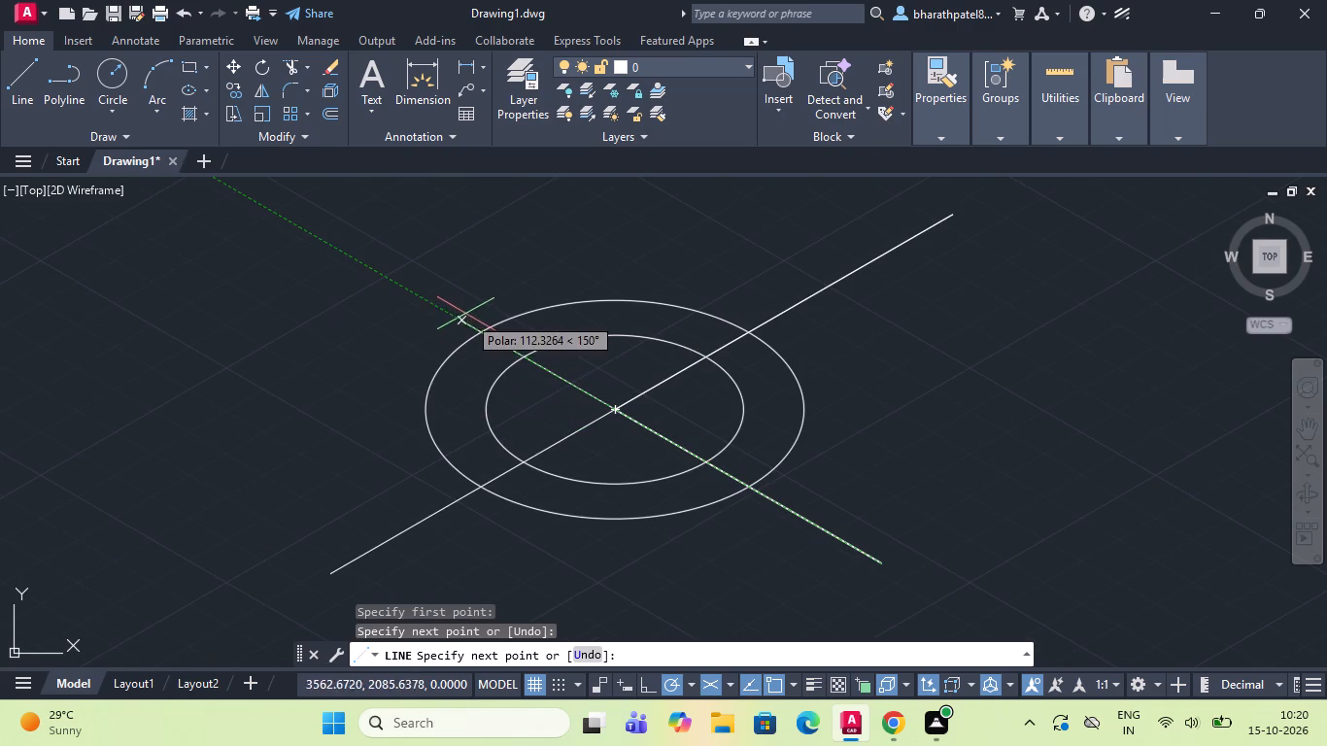
{"action": "left_click", "coordinate": [364, 255]}
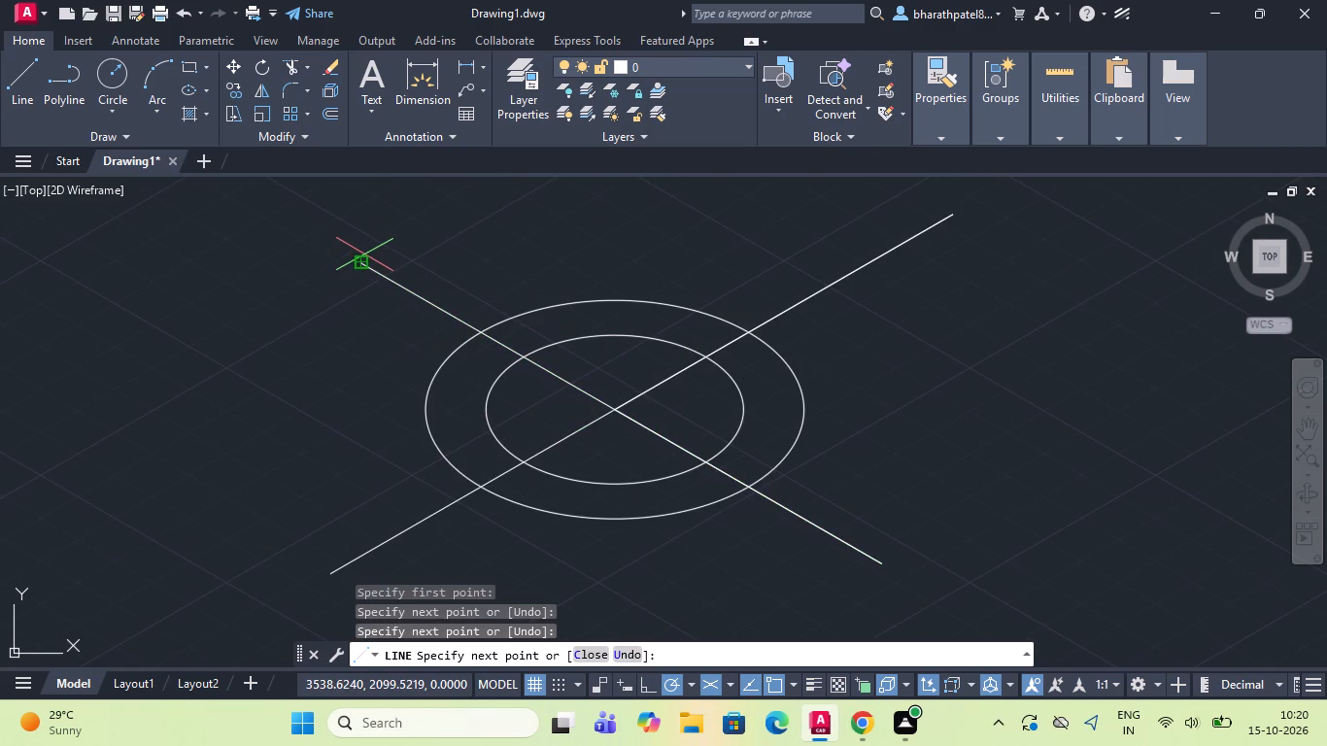
{"action": "key", "text": "Escape"}
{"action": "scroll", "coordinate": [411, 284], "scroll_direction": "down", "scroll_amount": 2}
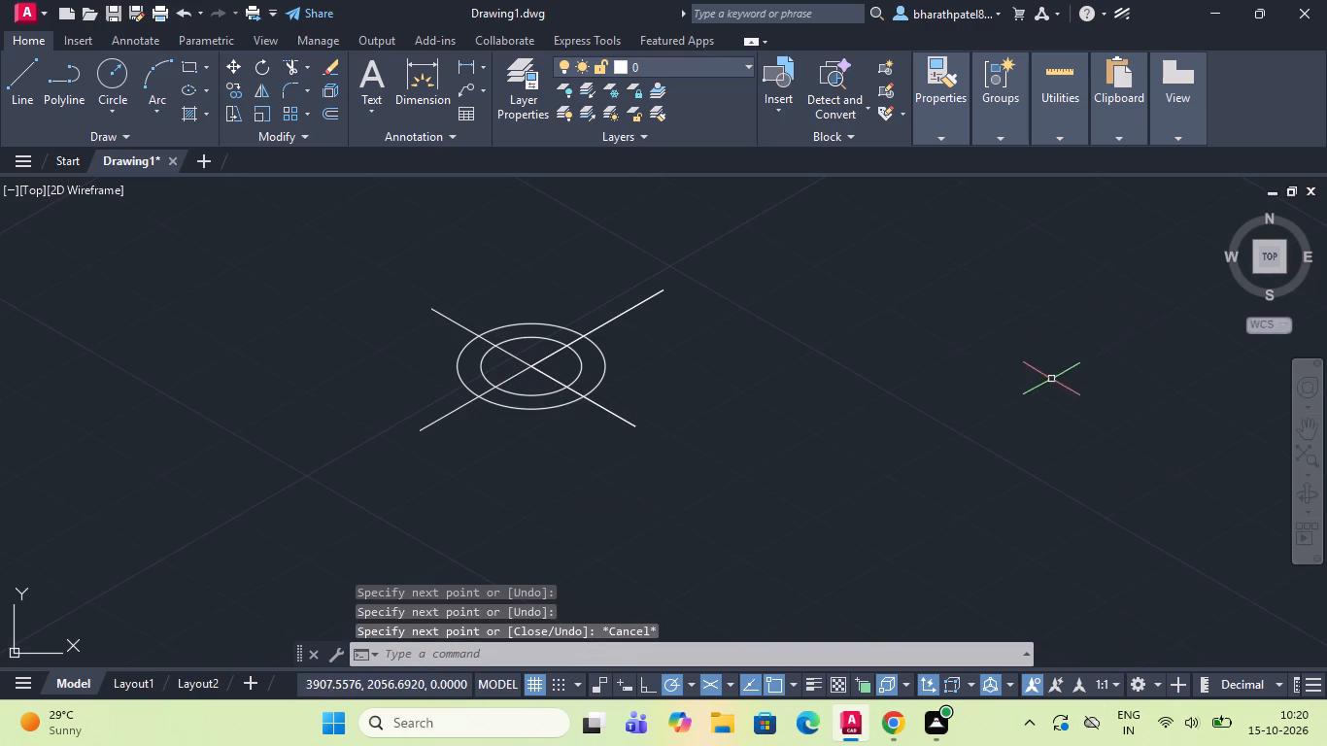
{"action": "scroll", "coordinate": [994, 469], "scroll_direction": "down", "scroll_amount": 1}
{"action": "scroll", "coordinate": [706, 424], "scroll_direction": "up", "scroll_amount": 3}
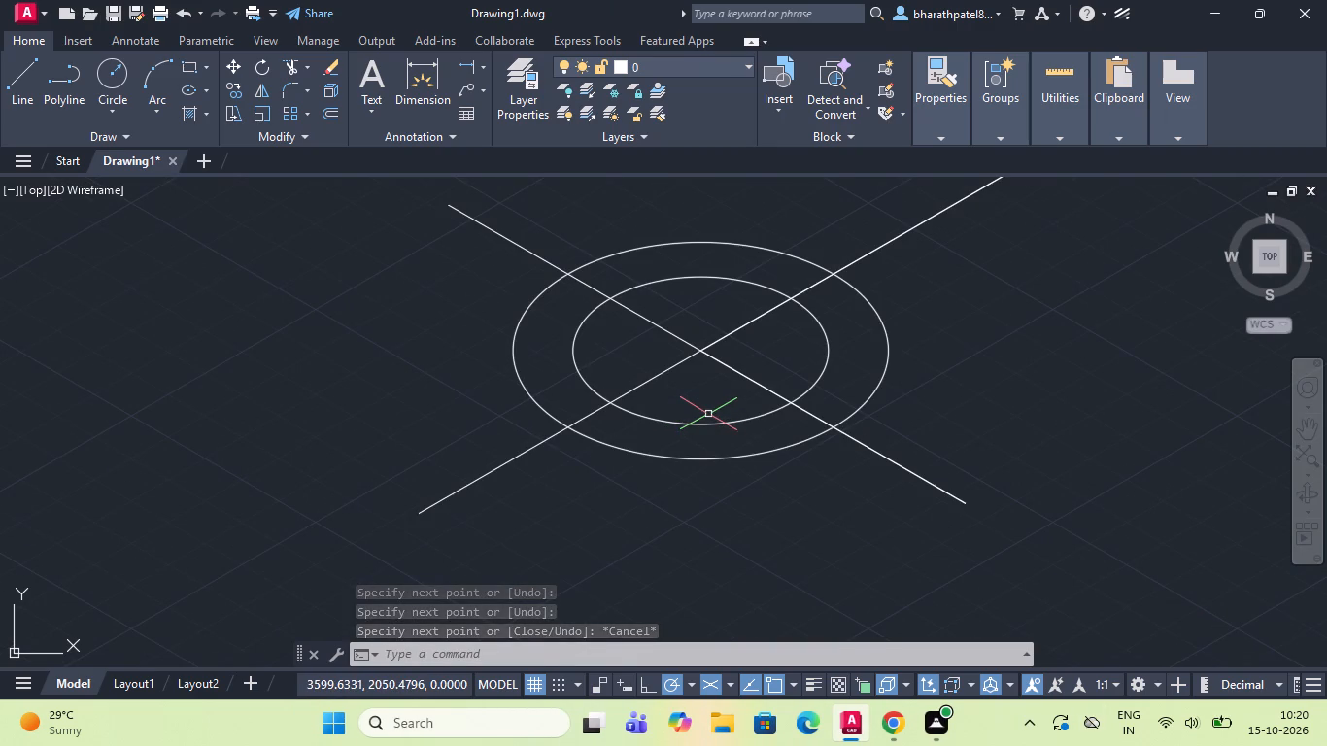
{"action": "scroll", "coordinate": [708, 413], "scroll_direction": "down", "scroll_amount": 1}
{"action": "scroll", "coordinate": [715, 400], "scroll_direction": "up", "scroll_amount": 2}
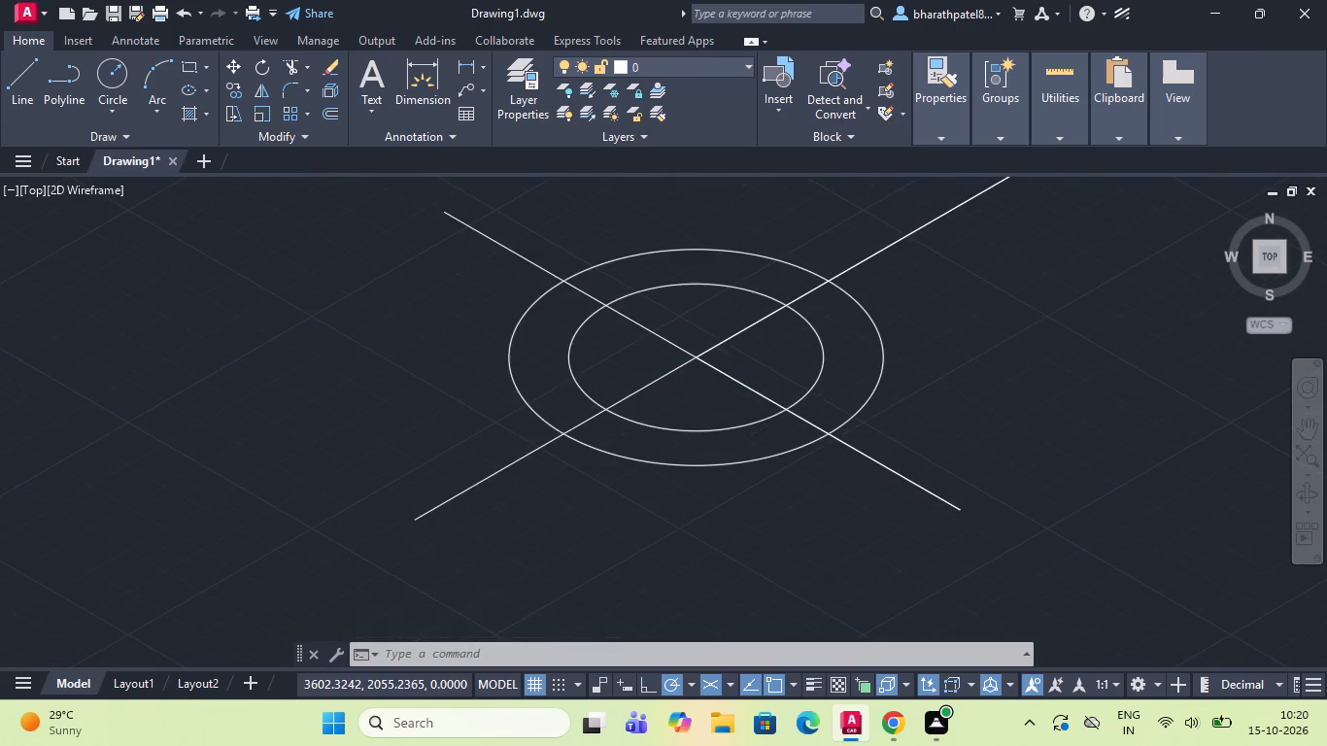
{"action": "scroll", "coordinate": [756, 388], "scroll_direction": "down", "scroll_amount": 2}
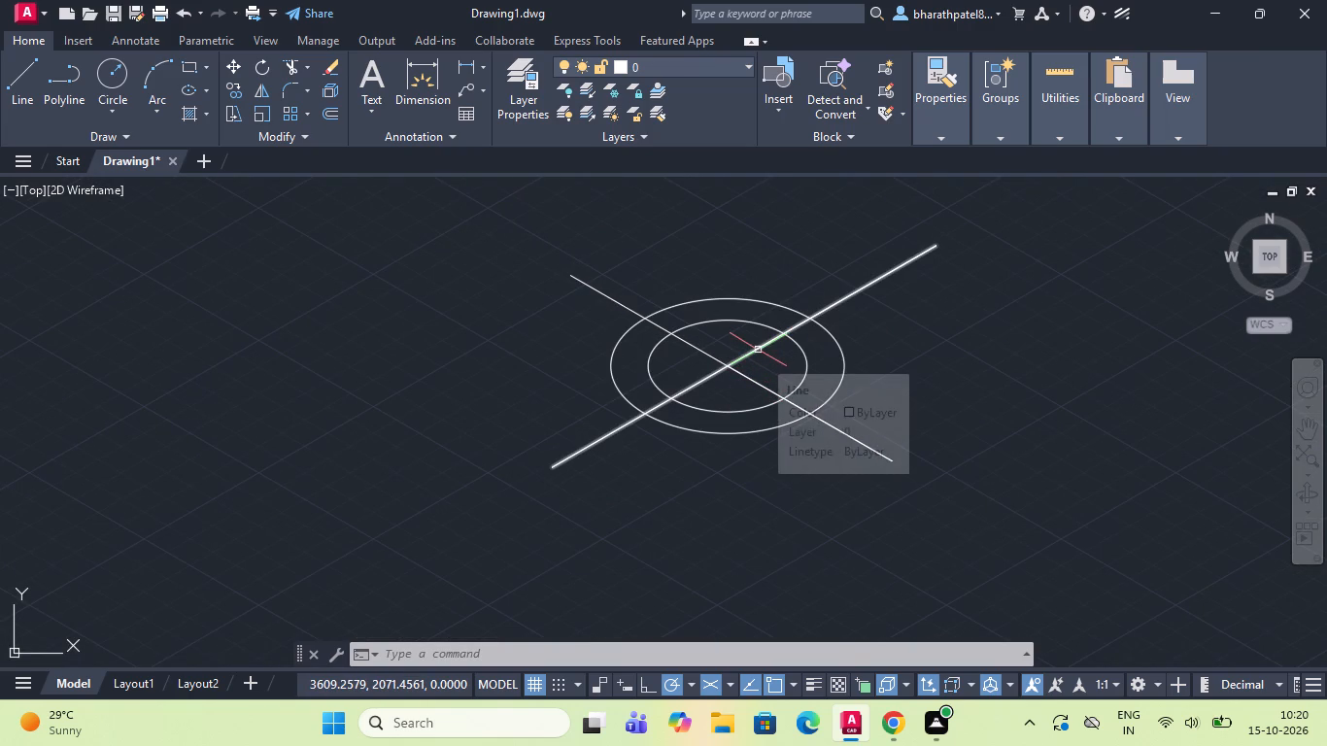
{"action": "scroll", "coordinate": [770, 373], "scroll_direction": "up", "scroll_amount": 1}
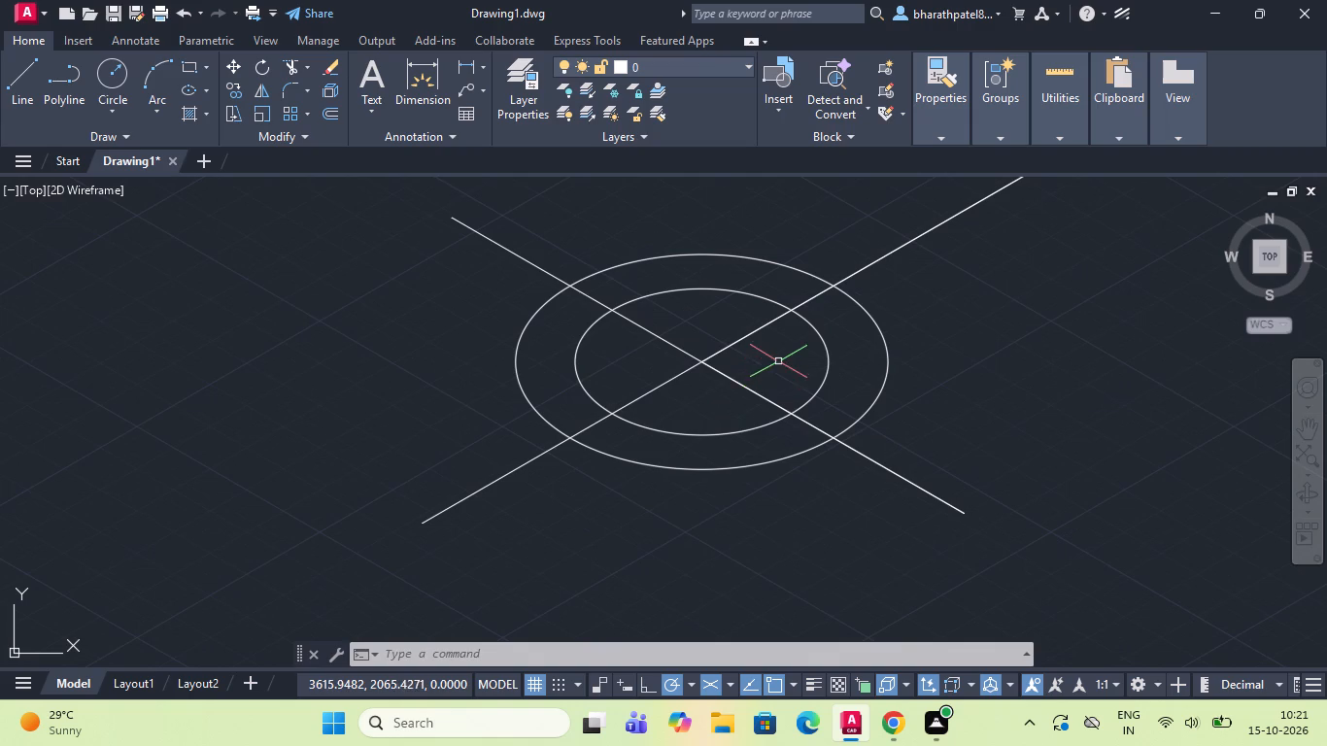
Draw a vertical line 57 units long straight down (270°) from the centre of the concentric isocircles.
{"action": "left_click", "coordinate": [16, 85]}
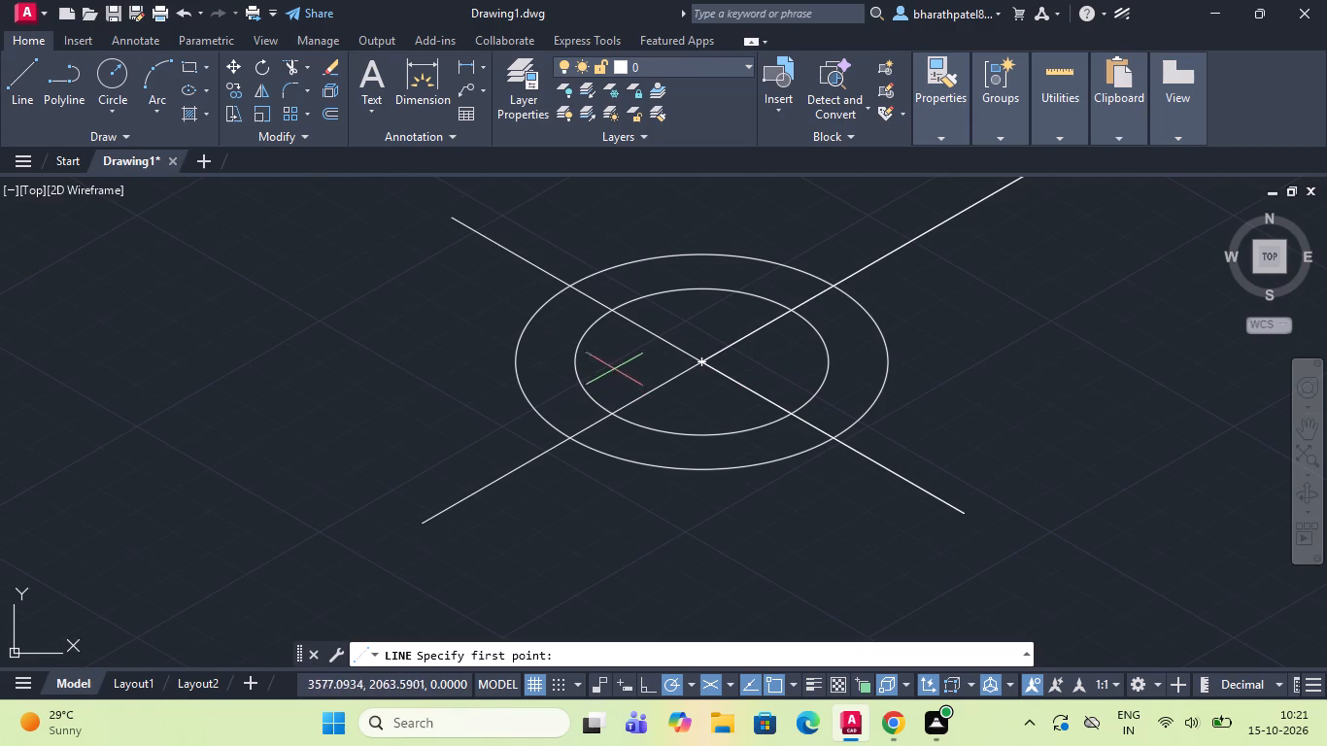
{"action": "left_click", "coordinate": [699, 358]}
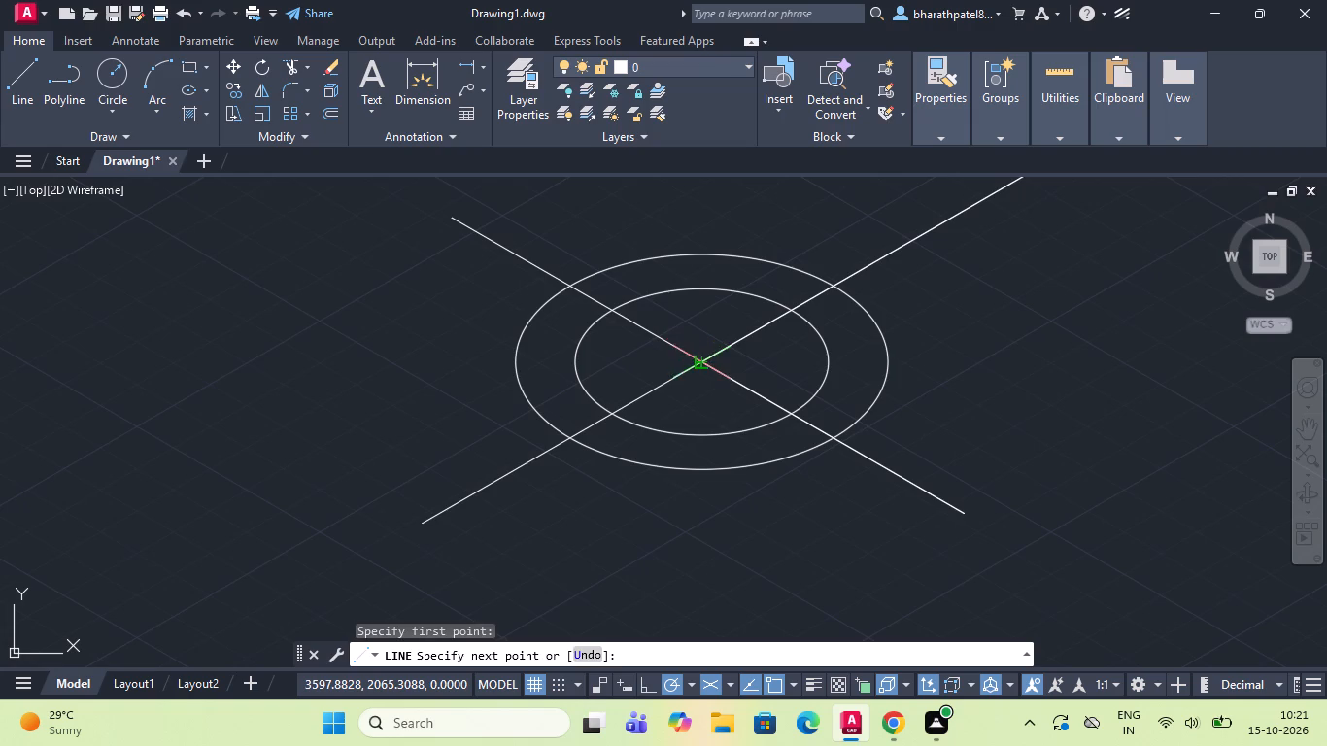
{"action": "scroll", "coordinate": [700, 358], "scroll_direction": "down", "scroll_amount": 4}
{"action": "scroll", "coordinate": [700, 449], "scroll_direction": "up", "scroll_amount": 1}
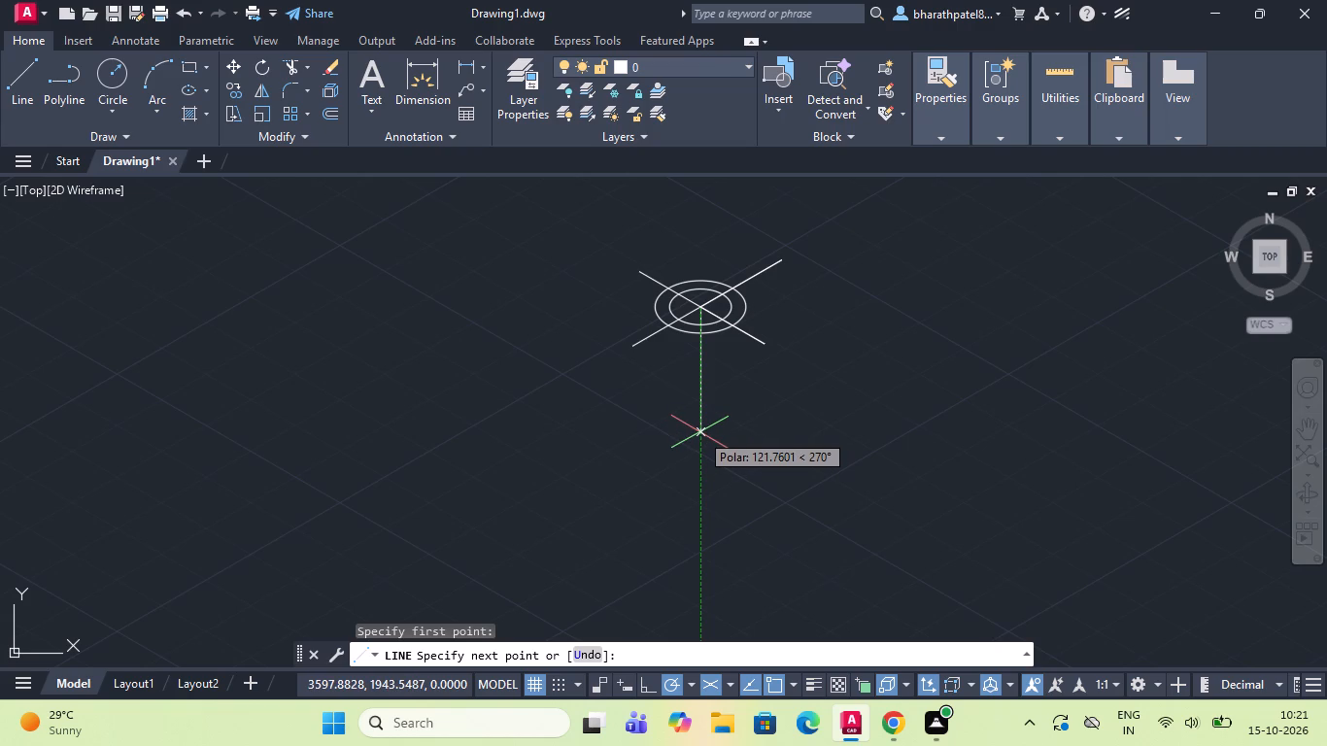
{"action": "key", "text": "5"}
{"action": "key", "text": "7"}
{"action": "key", "text": "Return"}
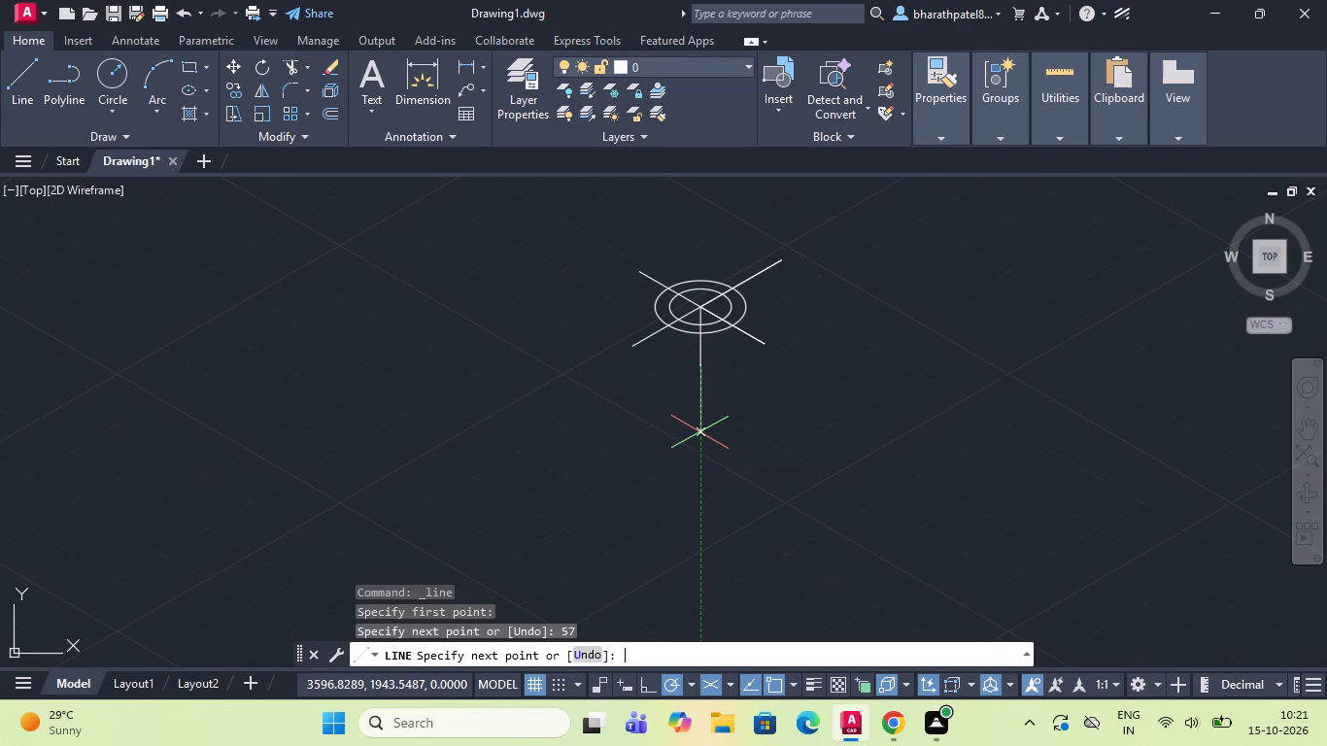
{"action": "scroll", "coordinate": [698, 356], "scroll_direction": "up", "scroll_amount": 3}
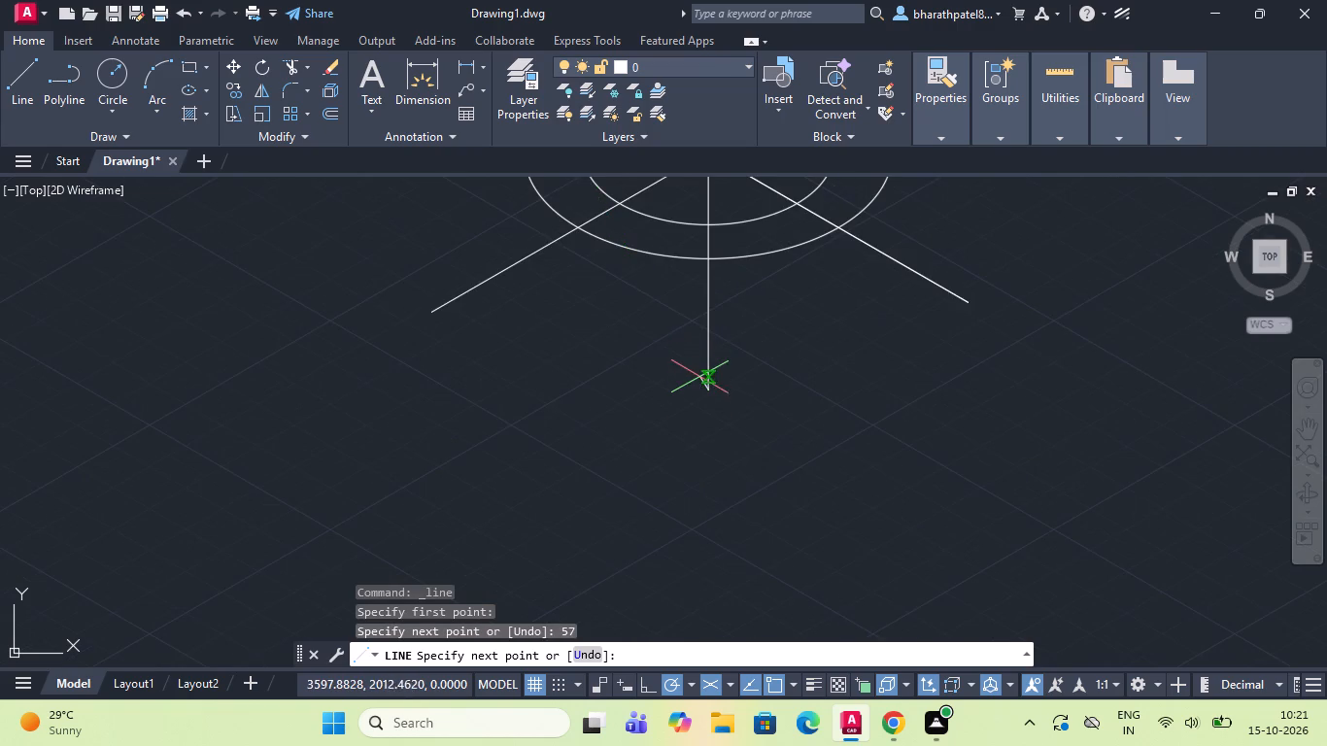
{"action": "scroll", "coordinate": [699, 378], "scroll_direction": "up", "scroll_amount": 1}
{"action": "key", "text": "Escape"}
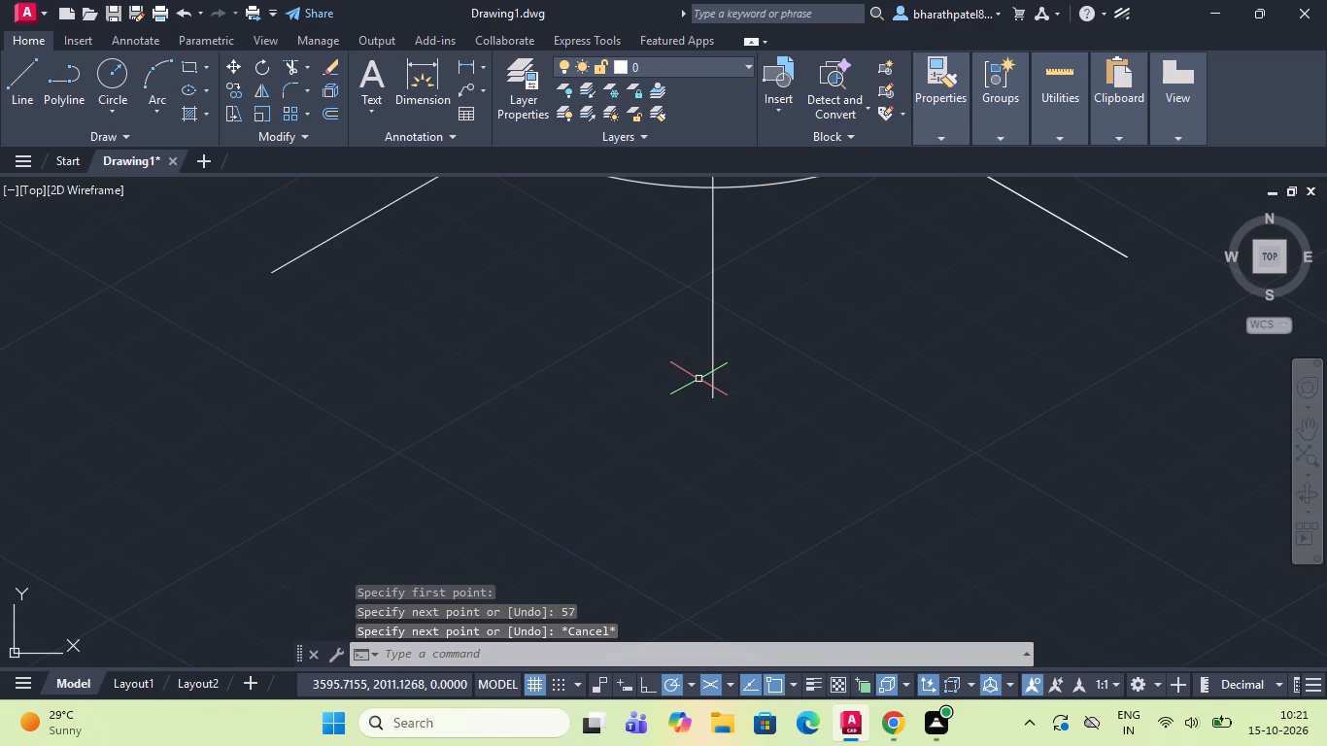
Draw an isocircle with a radius of 36 on the top isoplane, centred on the lower end of the vertical line.
{"action": "type", "text": "ell"}
{"action": "key", "text": "Return"}
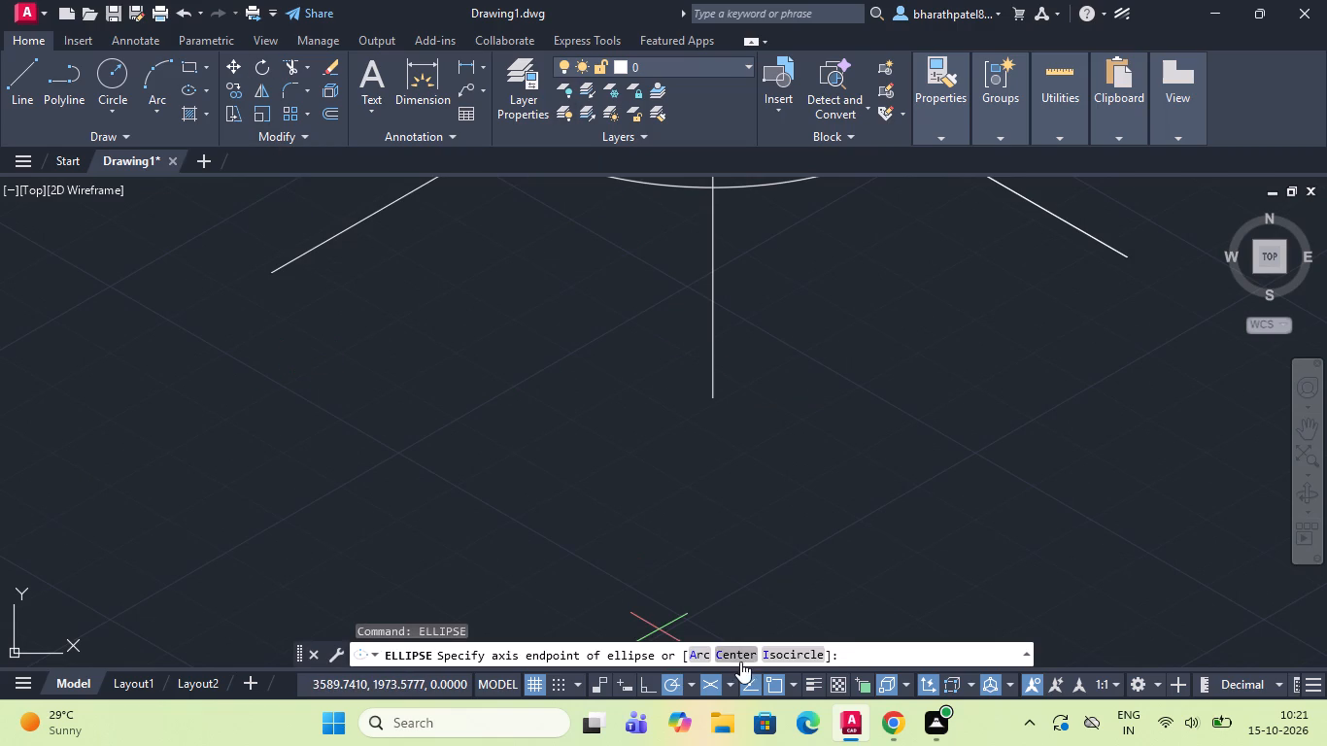
{"action": "left_click", "coordinate": [767, 652]}
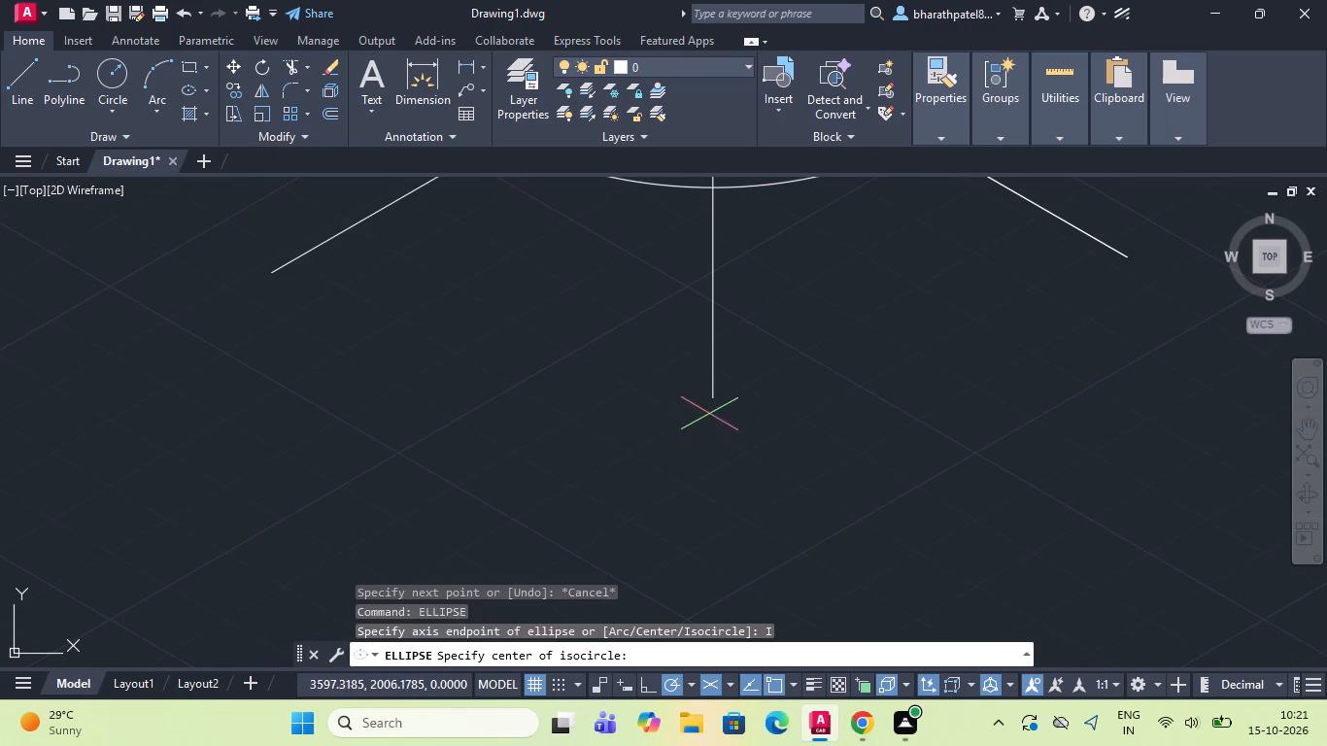
{"action": "left_click", "coordinate": [711, 399]}
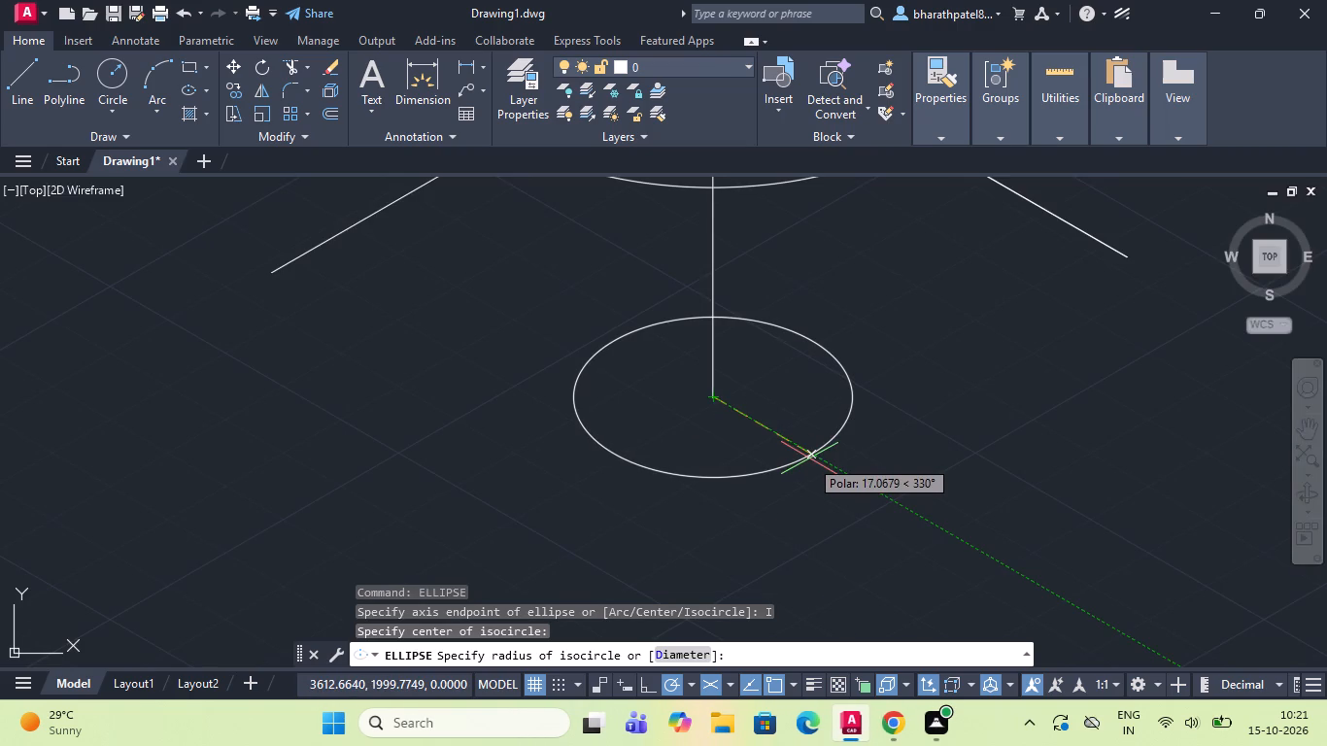
{"action": "type", "text": "36"}
{"action": "key", "text": "Return"}
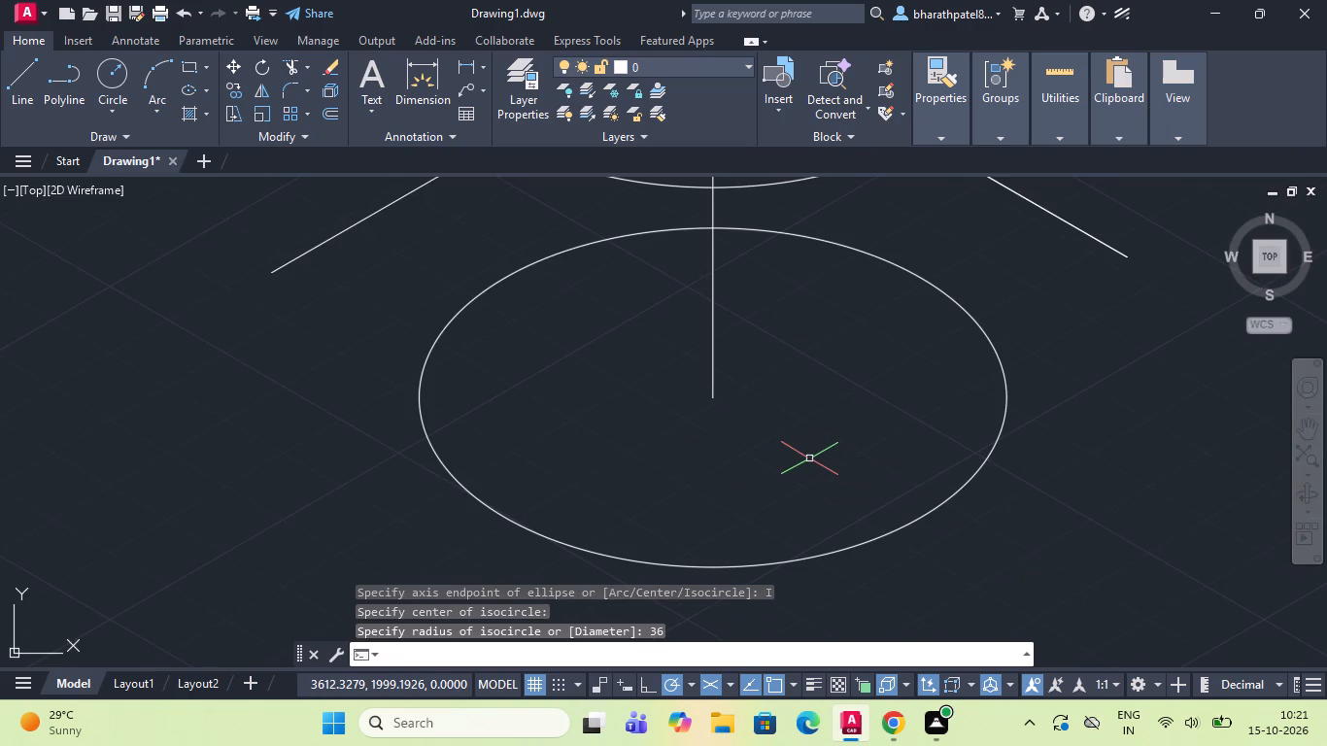
Draw the right-hand vertical edge from the upper outer isocircle's quadrant tangent to the lower isocircle, and back with a tangent snap to the upper one.
{"action": "scroll", "coordinate": [802, 443], "scroll_direction": "down", "scroll_amount": 2}
{"action": "scroll", "coordinate": [814, 305], "scroll_direction": "down", "scroll_amount": 1}
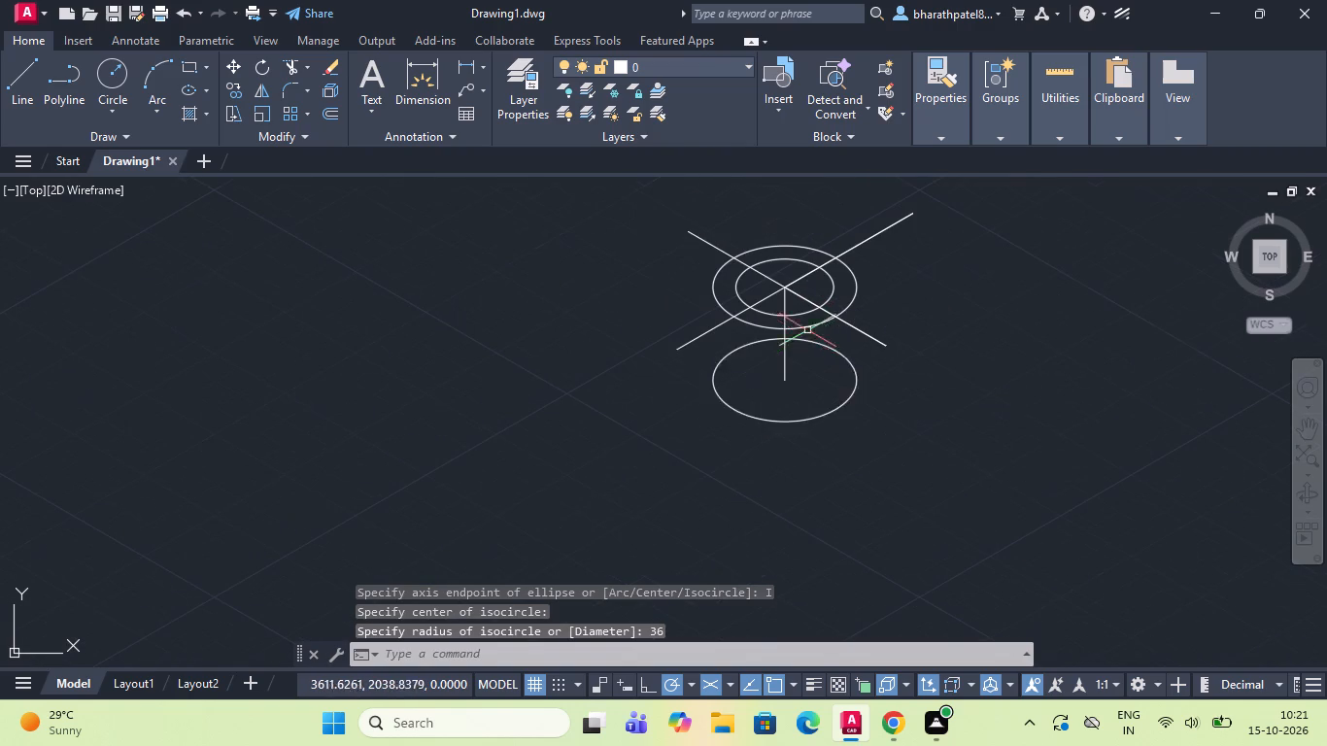
{"action": "left_click", "coordinate": [11, 82]}
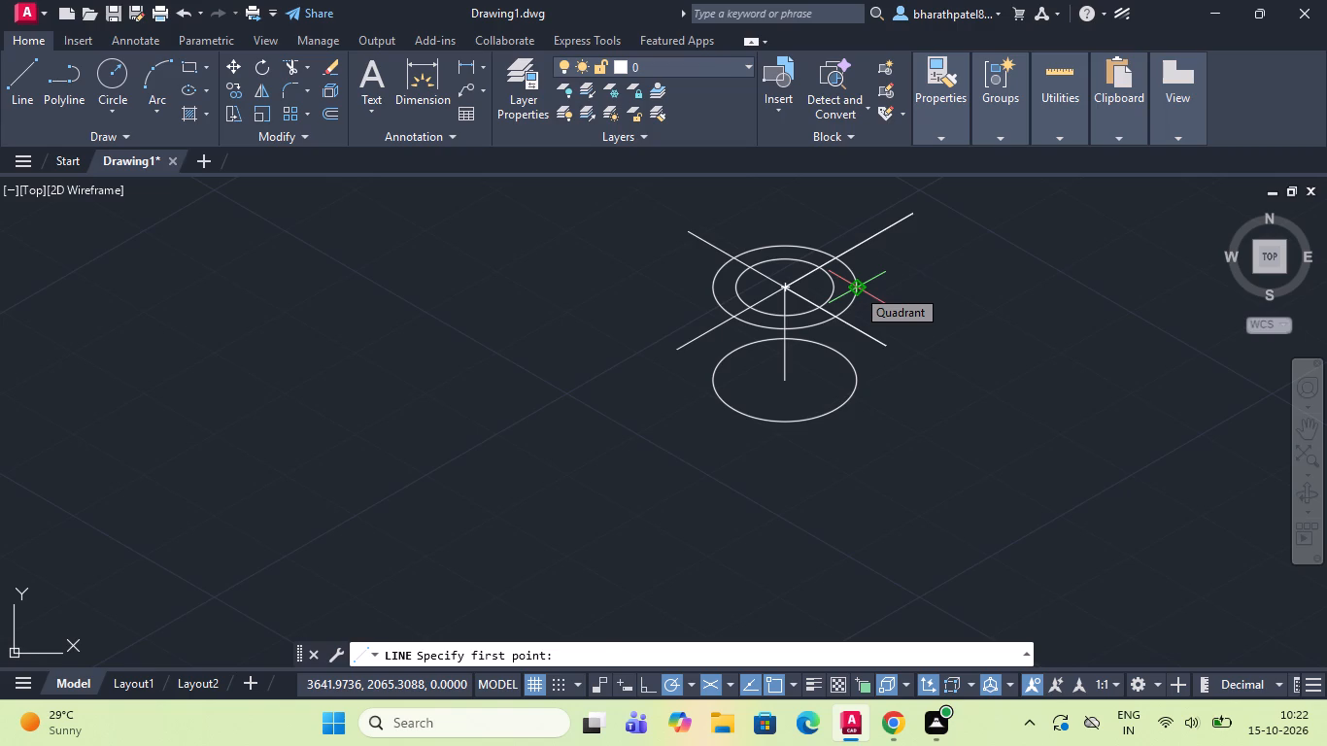
{"action": "left_click", "coordinate": [855, 288]}
{"action": "scroll", "coordinate": [849, 373], "scroll_direction": "up", "scroll_amount": 4}
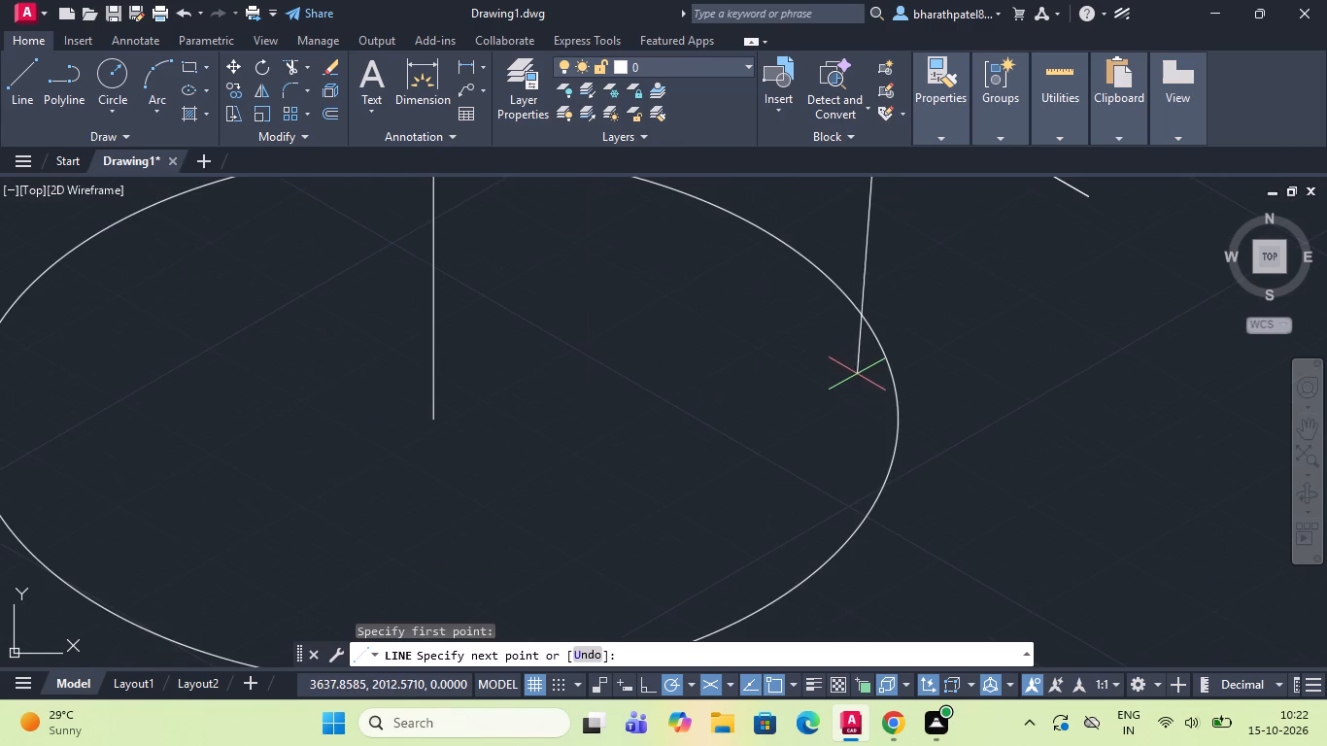
{"action": "type", "text": "tan"}
{"action": "key", "text": "Return"}
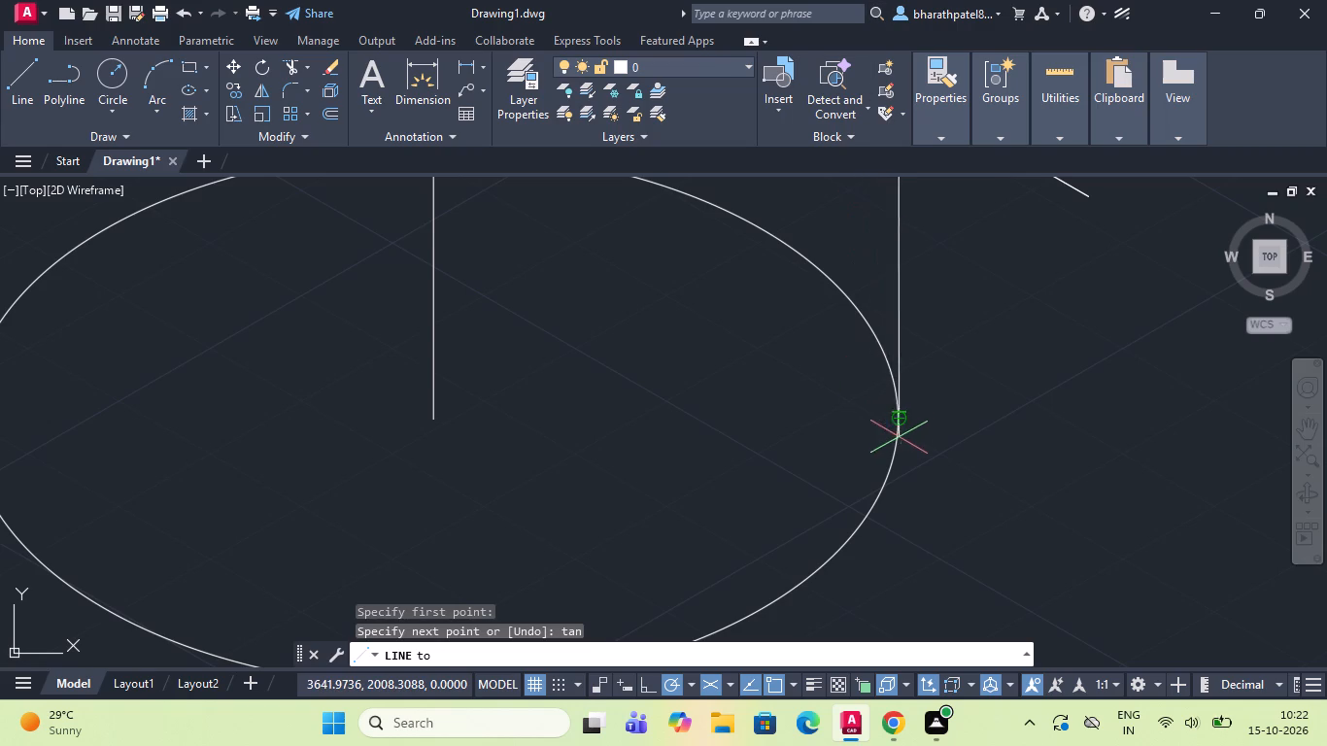
{"action": "left_click", "coordinate": [902, 422]}
{"action": "scroll", "coordinate": [902, 422], "scroll_direction": "down", "scroll_amount": 3}
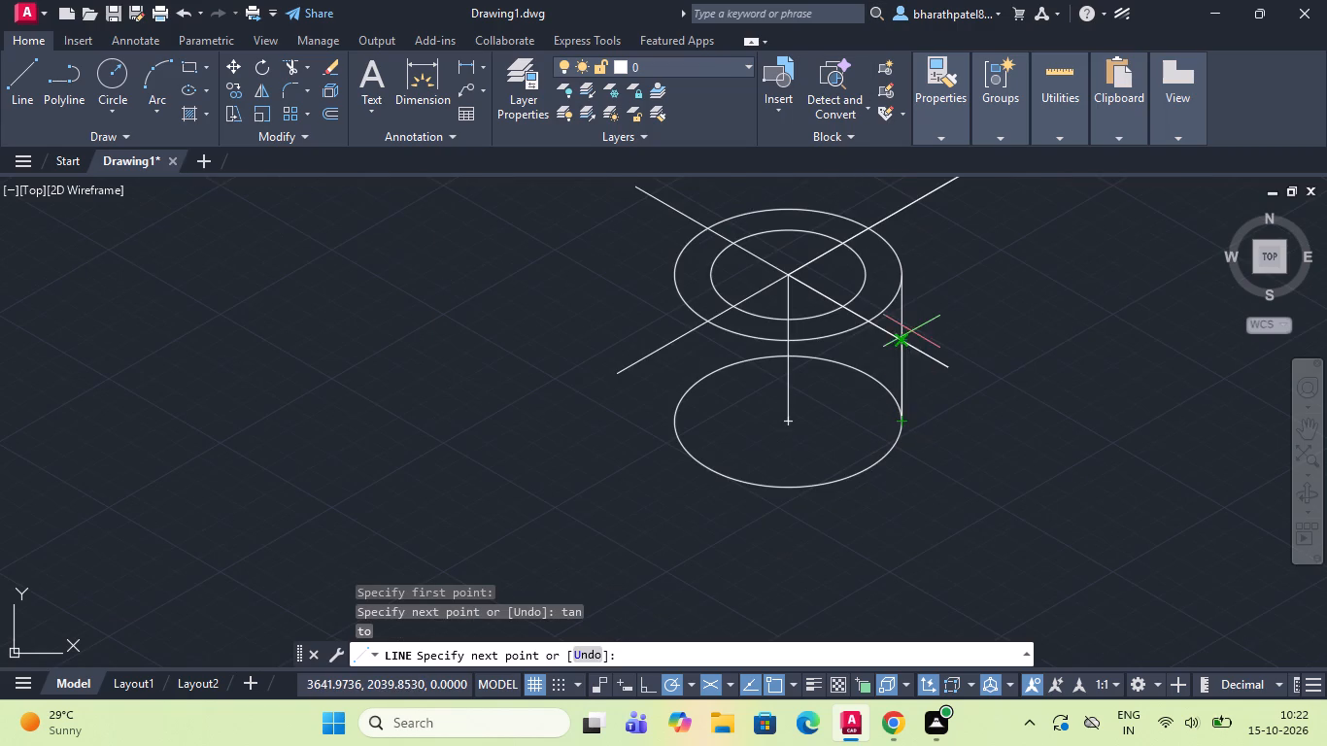
{"action": "scroll", "coordinate": [904, 285], "scroll_direction": "up", "scroll_amount": 4}
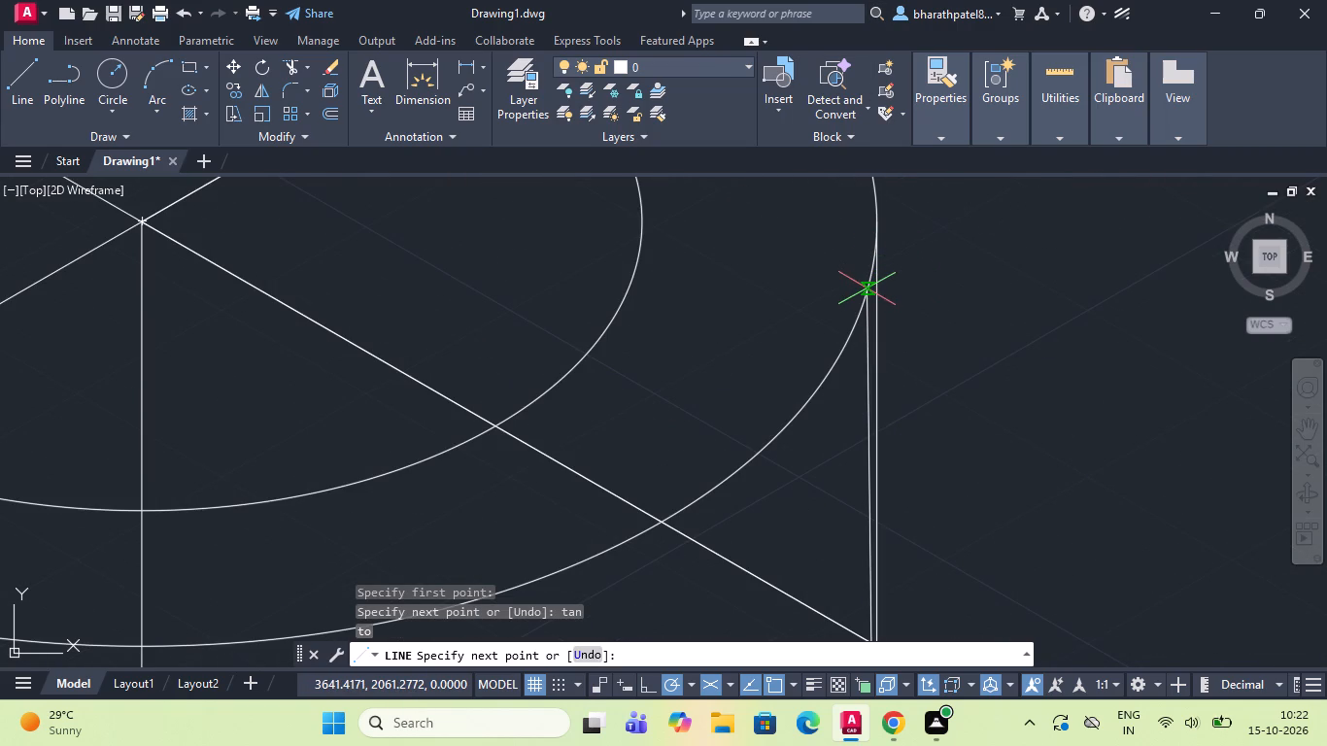
{"action": "type", "text": "tan"}
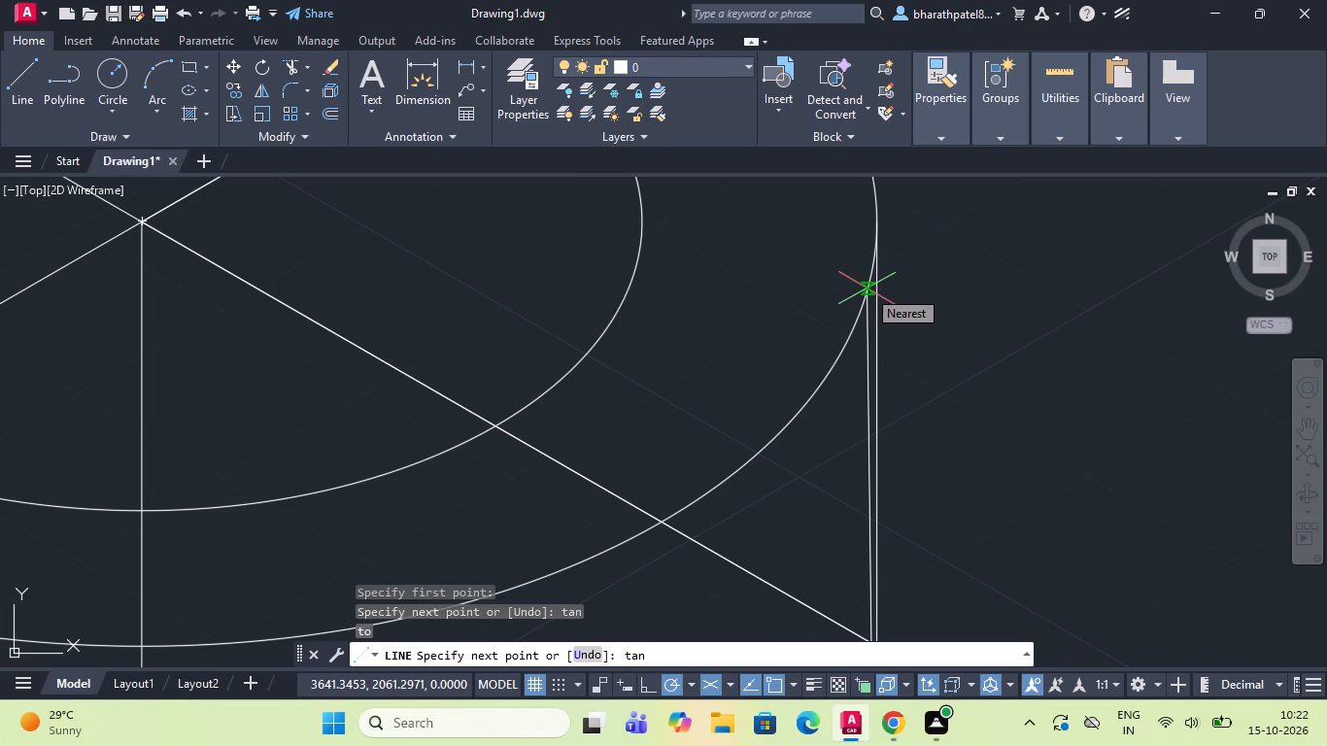
{"action": "key", "text": "Return"}
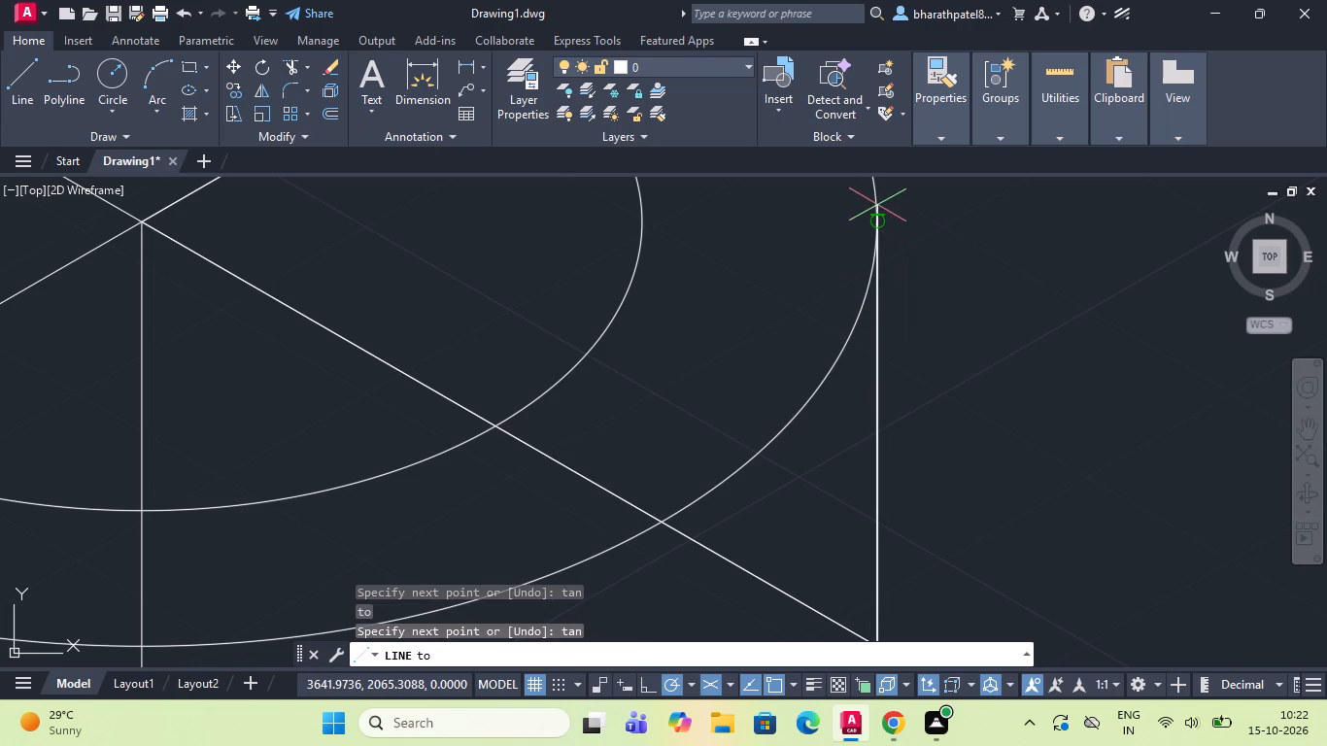
{"action": "left_click", "coordinate": [879, 222]}
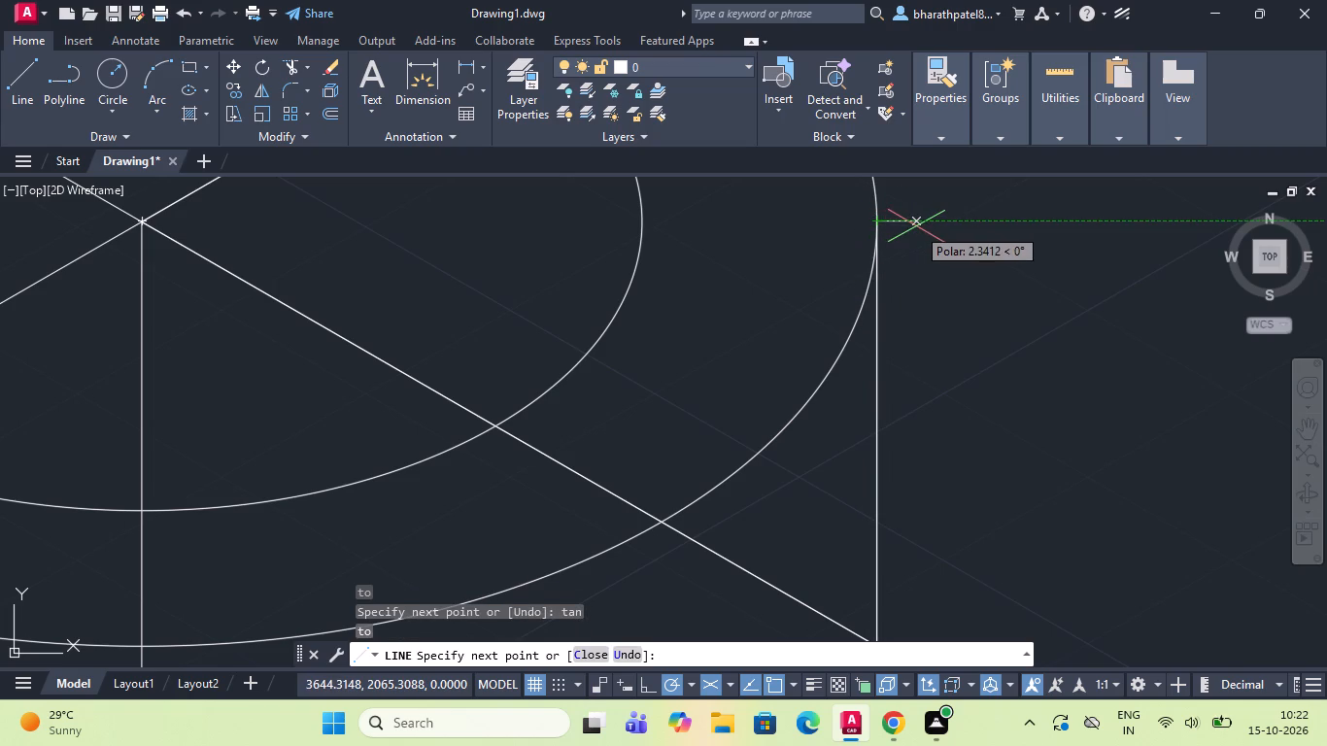
{"action": "key", "text": "Escape"}
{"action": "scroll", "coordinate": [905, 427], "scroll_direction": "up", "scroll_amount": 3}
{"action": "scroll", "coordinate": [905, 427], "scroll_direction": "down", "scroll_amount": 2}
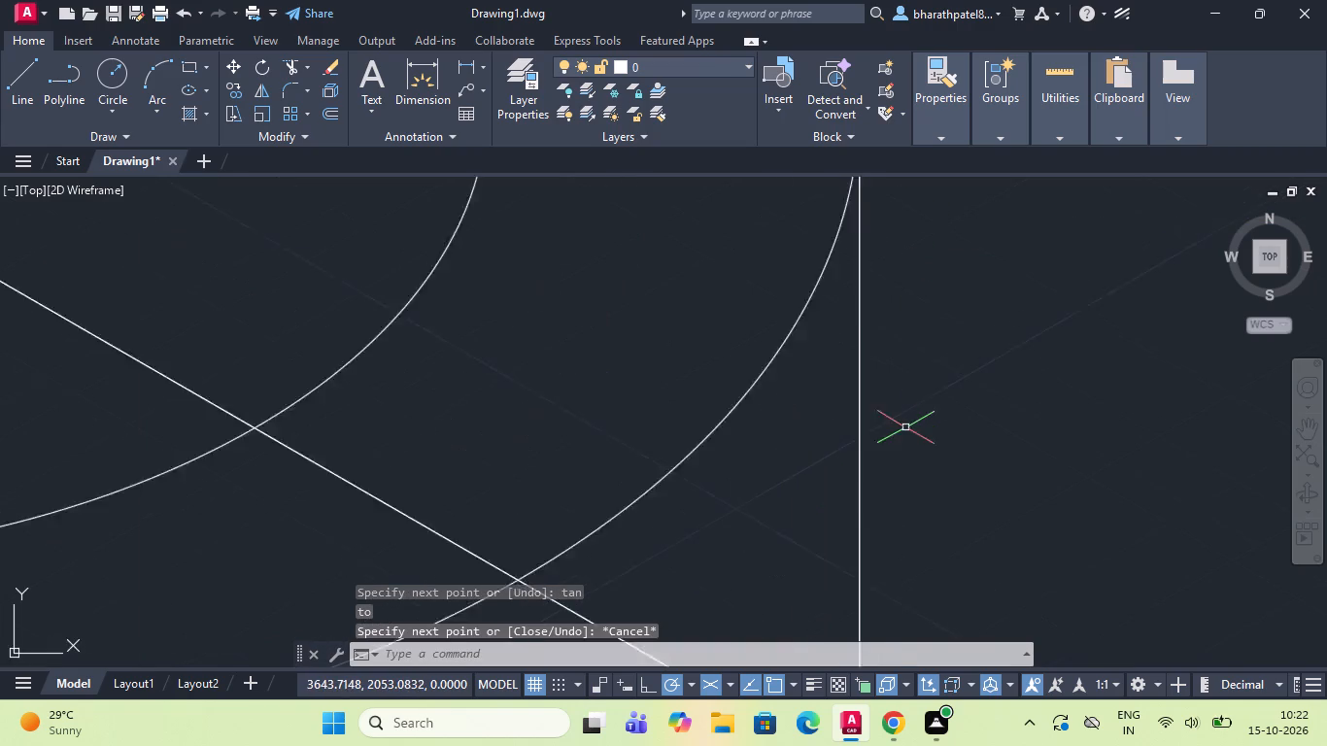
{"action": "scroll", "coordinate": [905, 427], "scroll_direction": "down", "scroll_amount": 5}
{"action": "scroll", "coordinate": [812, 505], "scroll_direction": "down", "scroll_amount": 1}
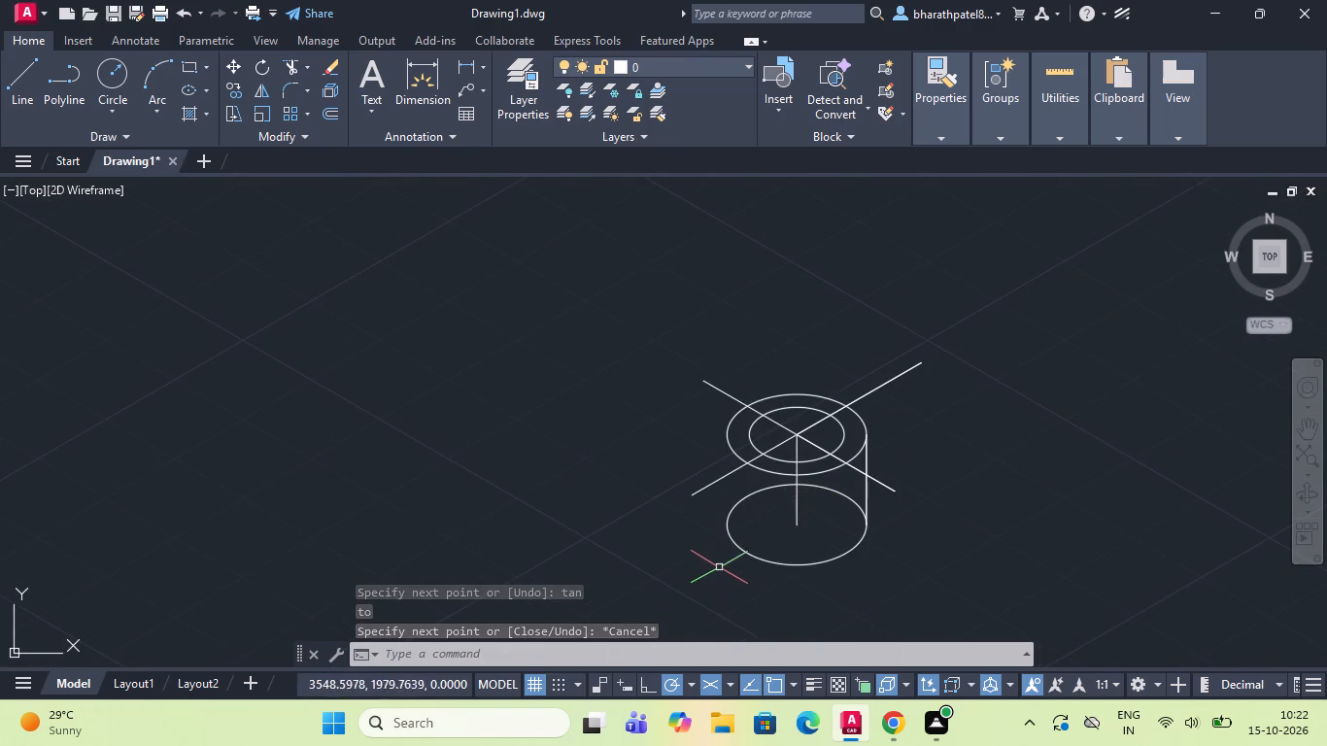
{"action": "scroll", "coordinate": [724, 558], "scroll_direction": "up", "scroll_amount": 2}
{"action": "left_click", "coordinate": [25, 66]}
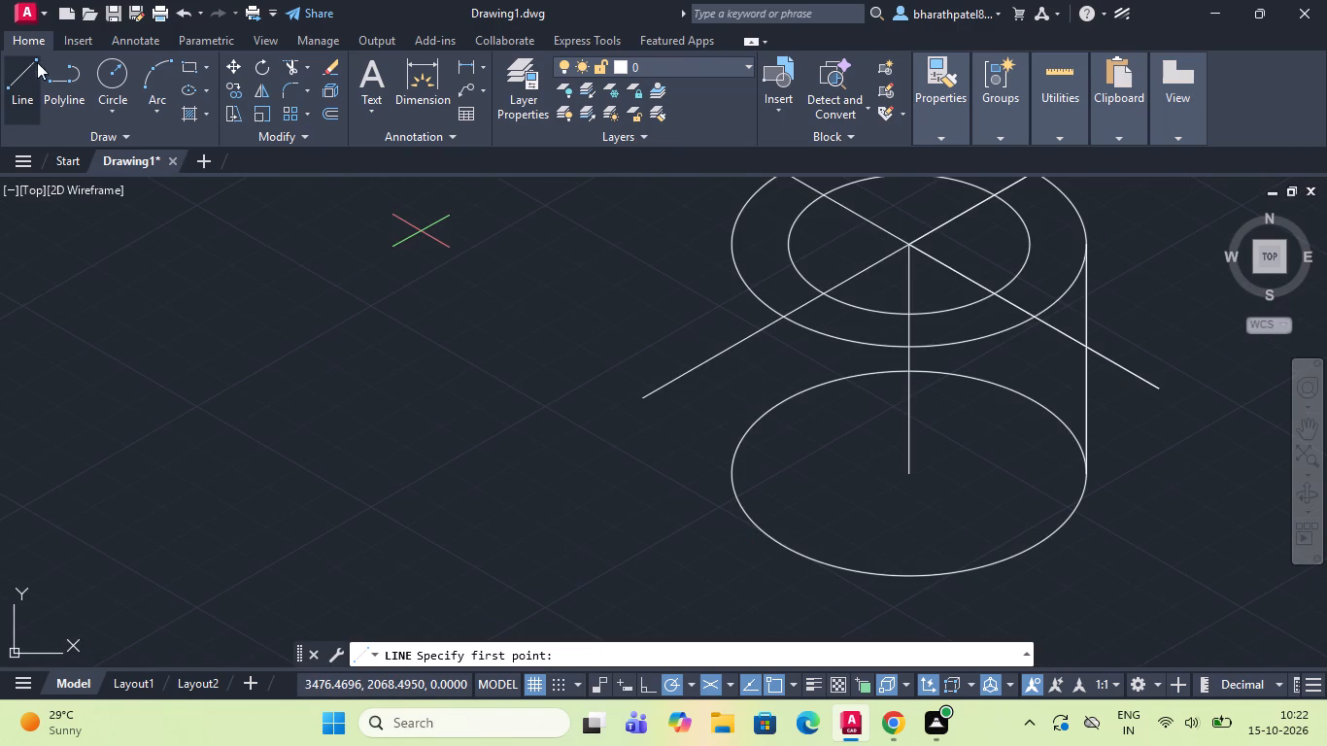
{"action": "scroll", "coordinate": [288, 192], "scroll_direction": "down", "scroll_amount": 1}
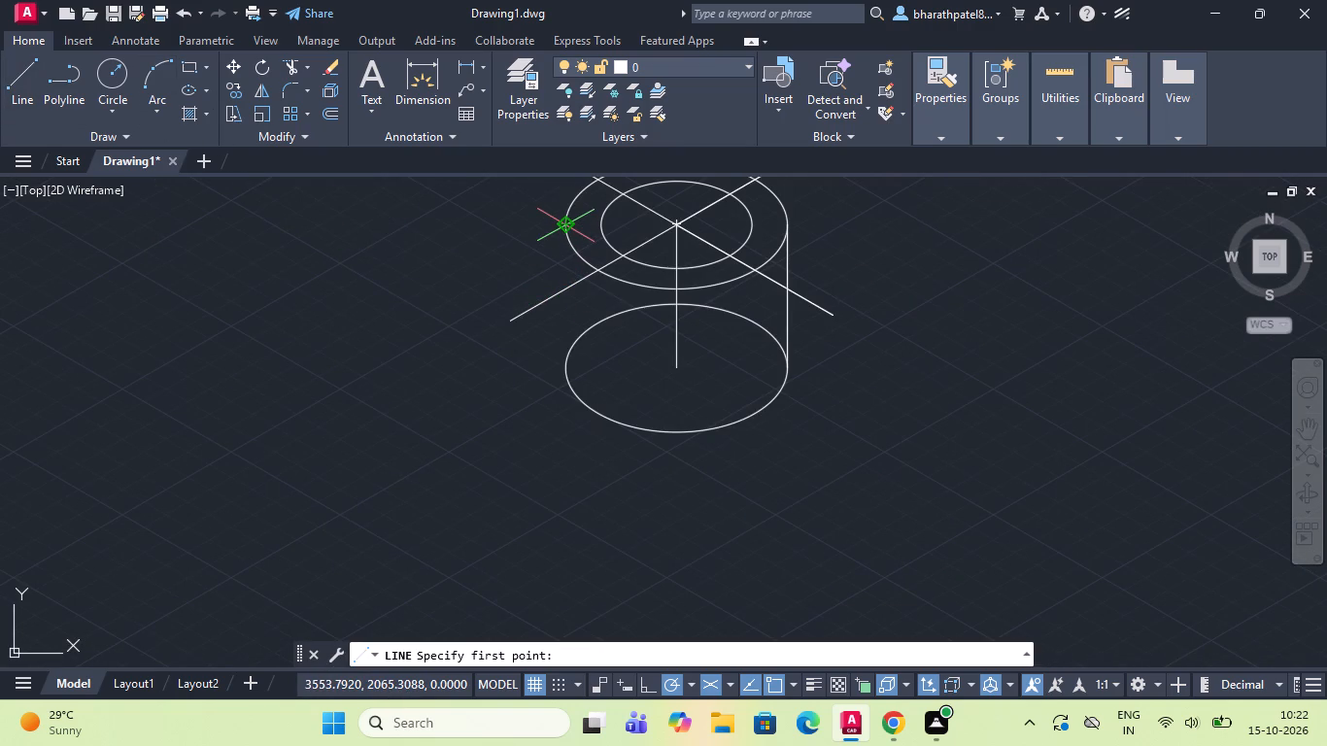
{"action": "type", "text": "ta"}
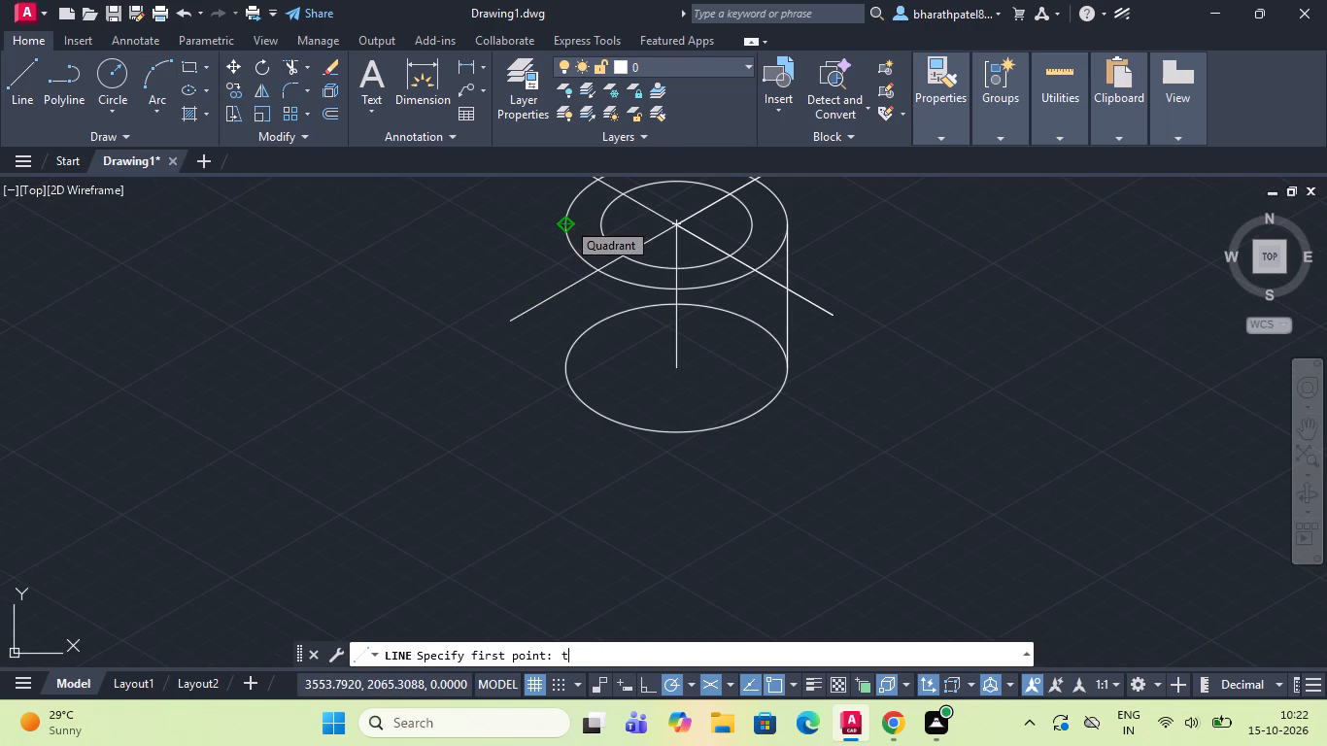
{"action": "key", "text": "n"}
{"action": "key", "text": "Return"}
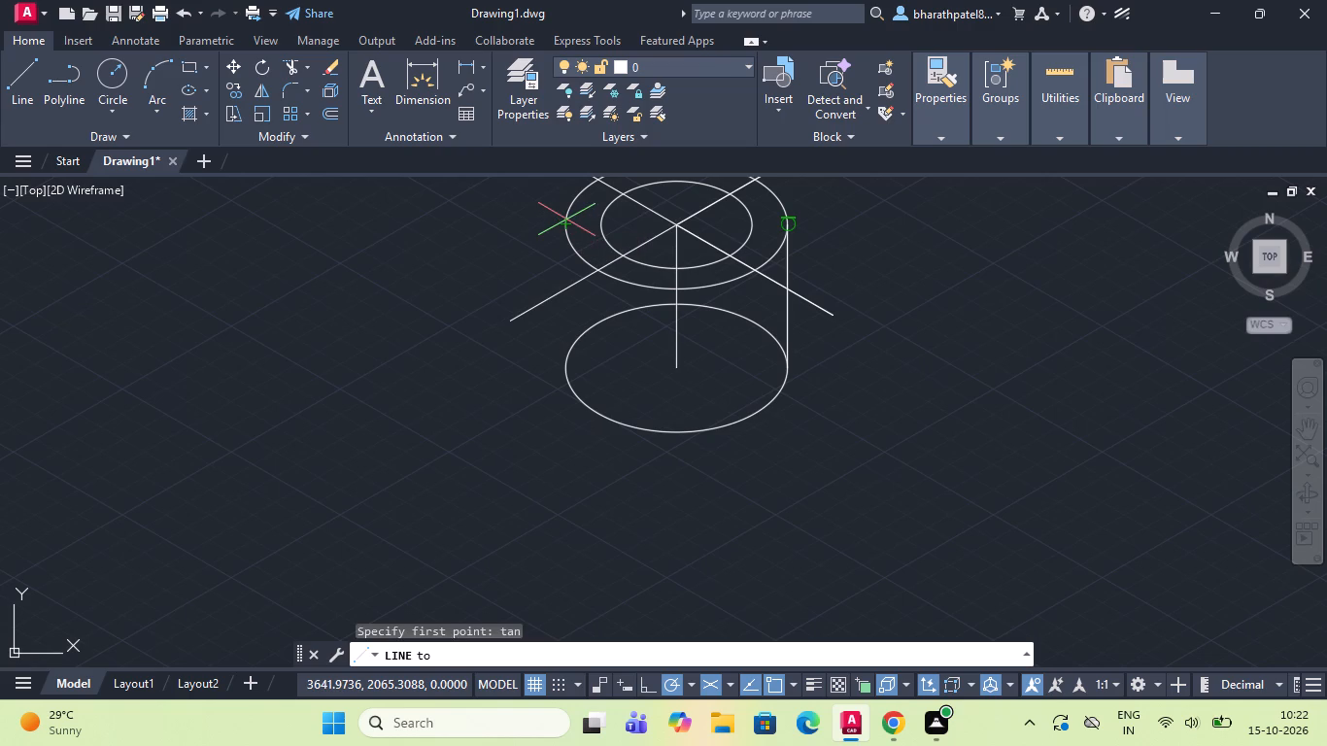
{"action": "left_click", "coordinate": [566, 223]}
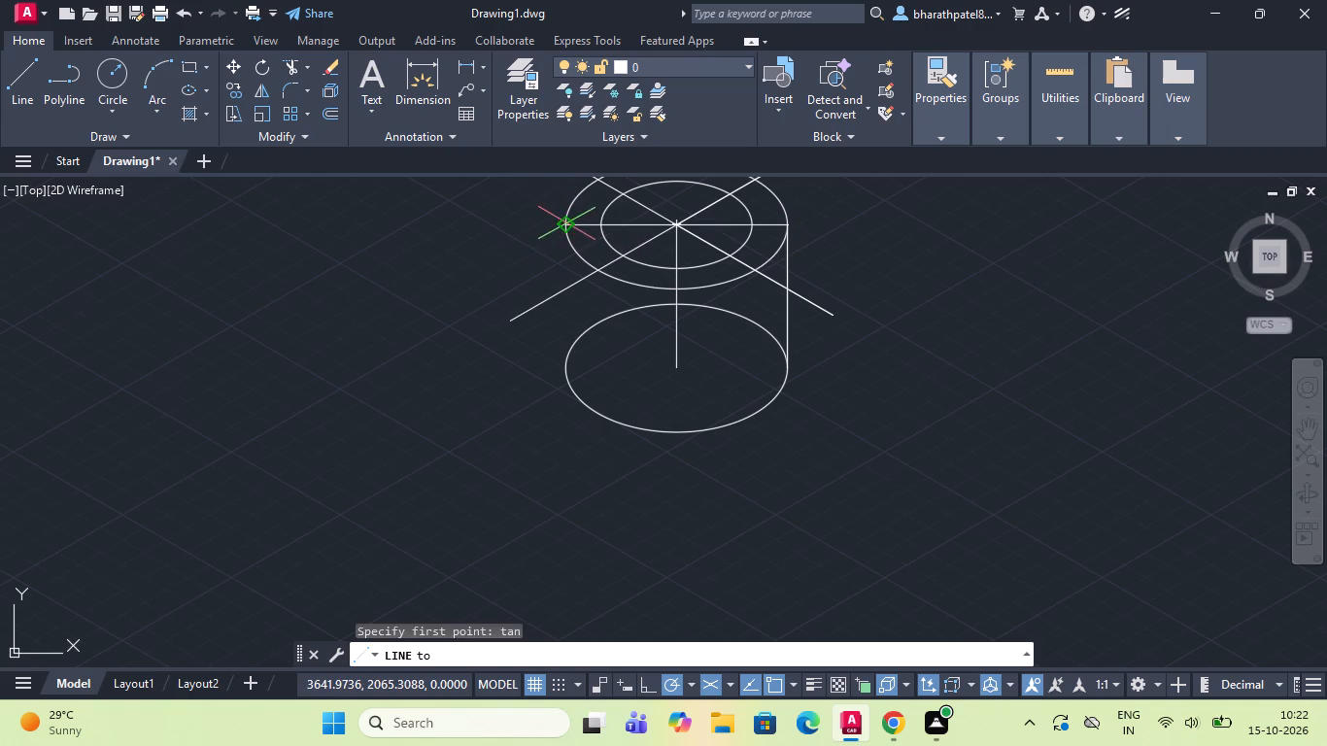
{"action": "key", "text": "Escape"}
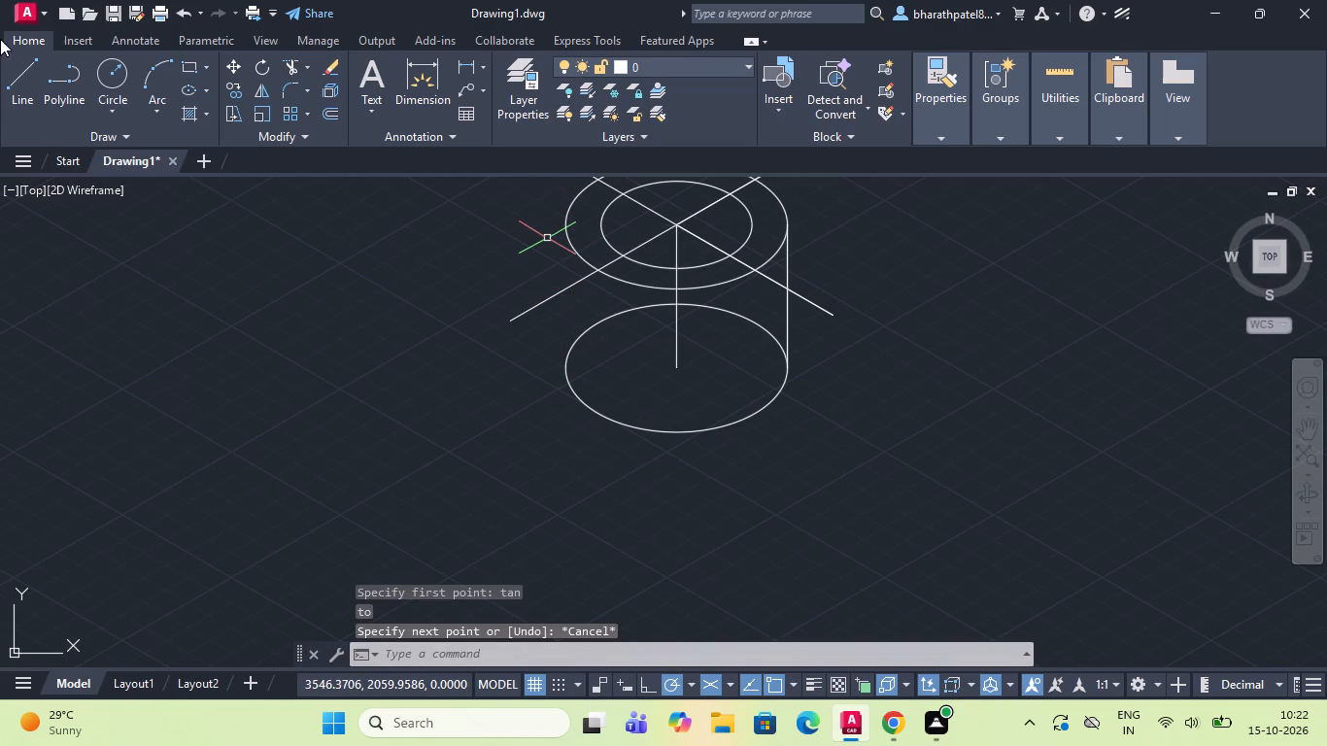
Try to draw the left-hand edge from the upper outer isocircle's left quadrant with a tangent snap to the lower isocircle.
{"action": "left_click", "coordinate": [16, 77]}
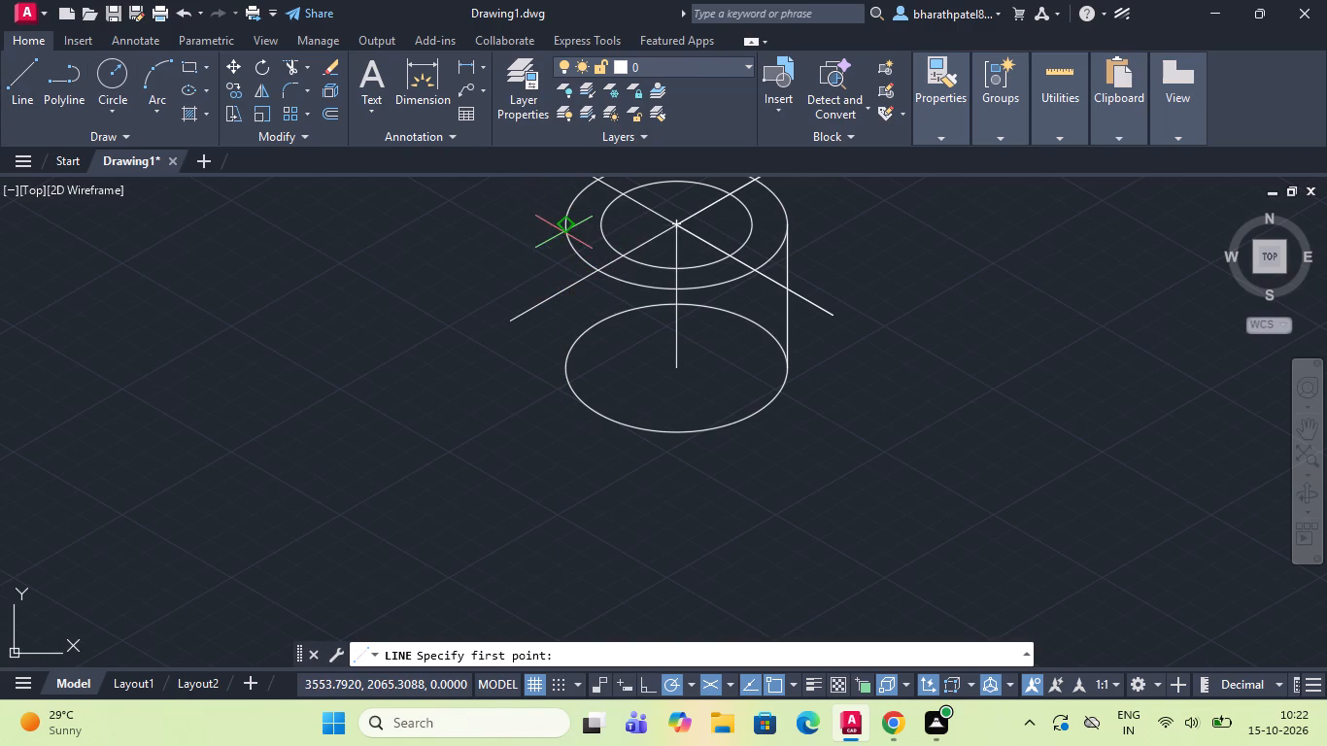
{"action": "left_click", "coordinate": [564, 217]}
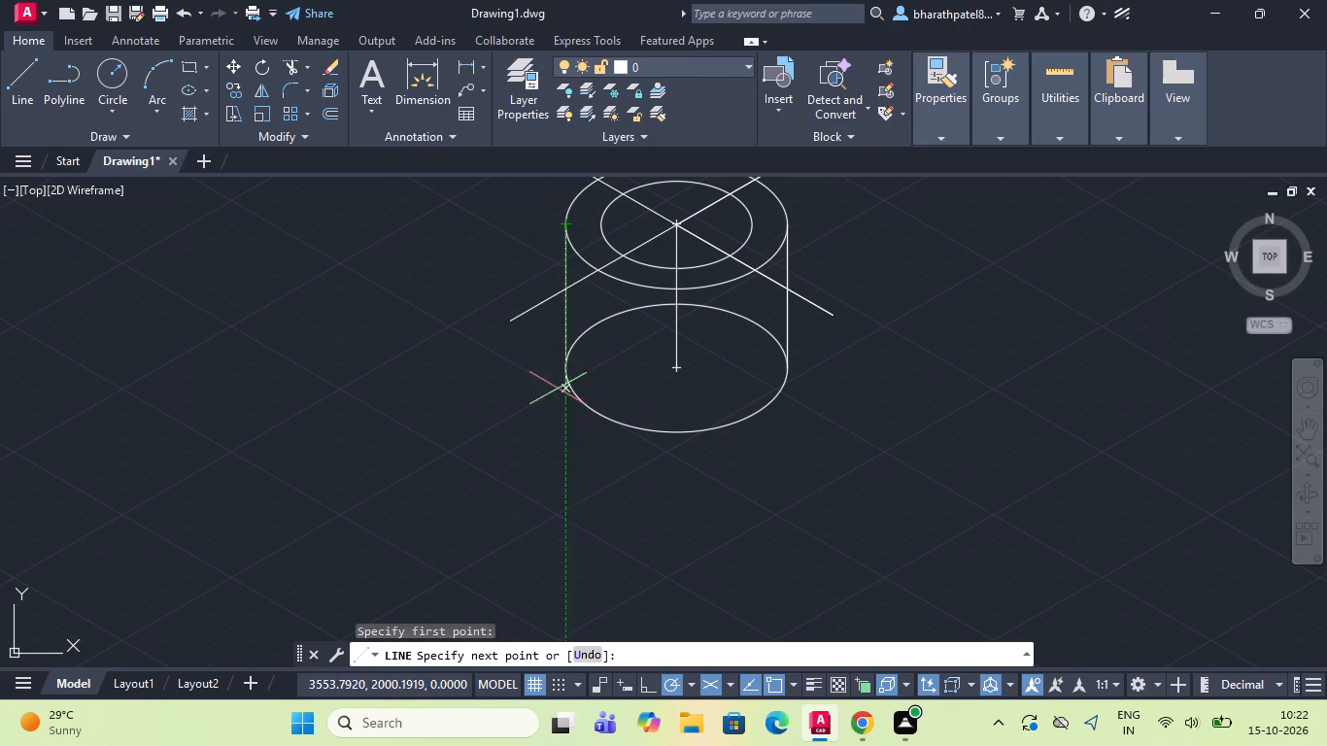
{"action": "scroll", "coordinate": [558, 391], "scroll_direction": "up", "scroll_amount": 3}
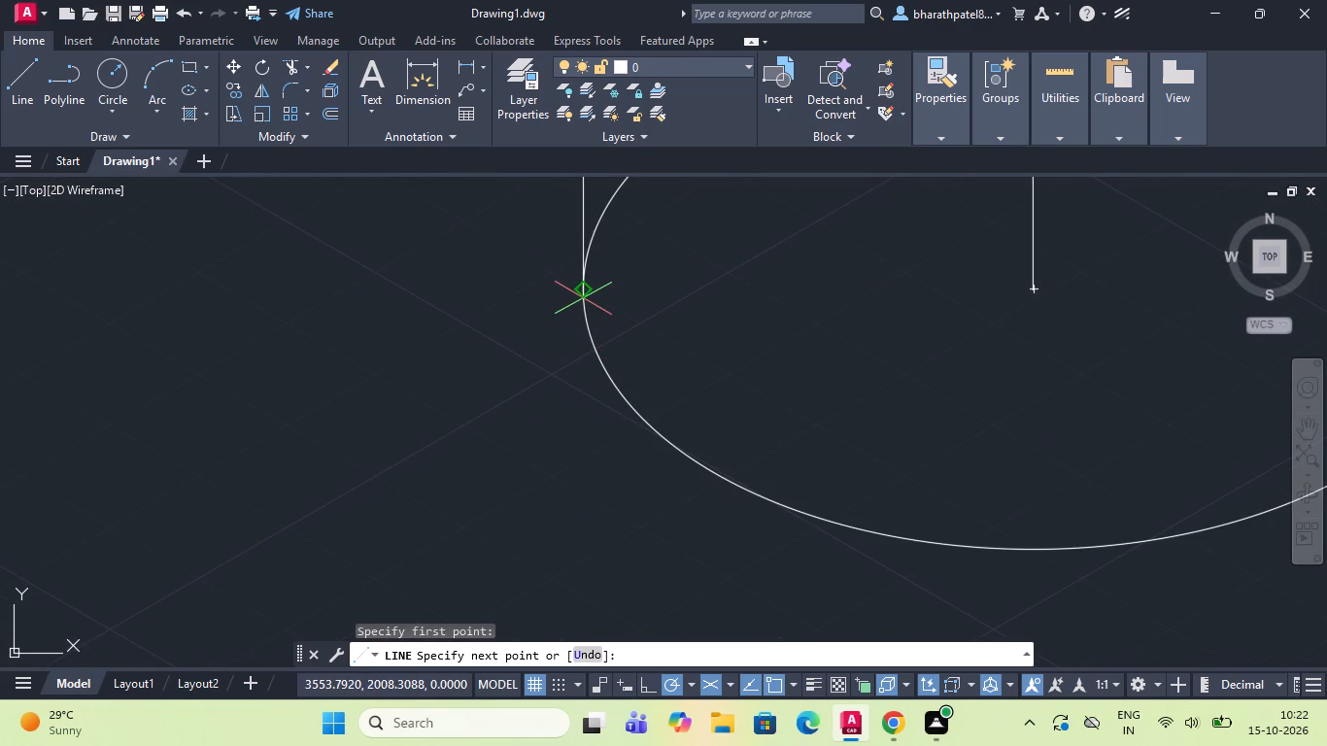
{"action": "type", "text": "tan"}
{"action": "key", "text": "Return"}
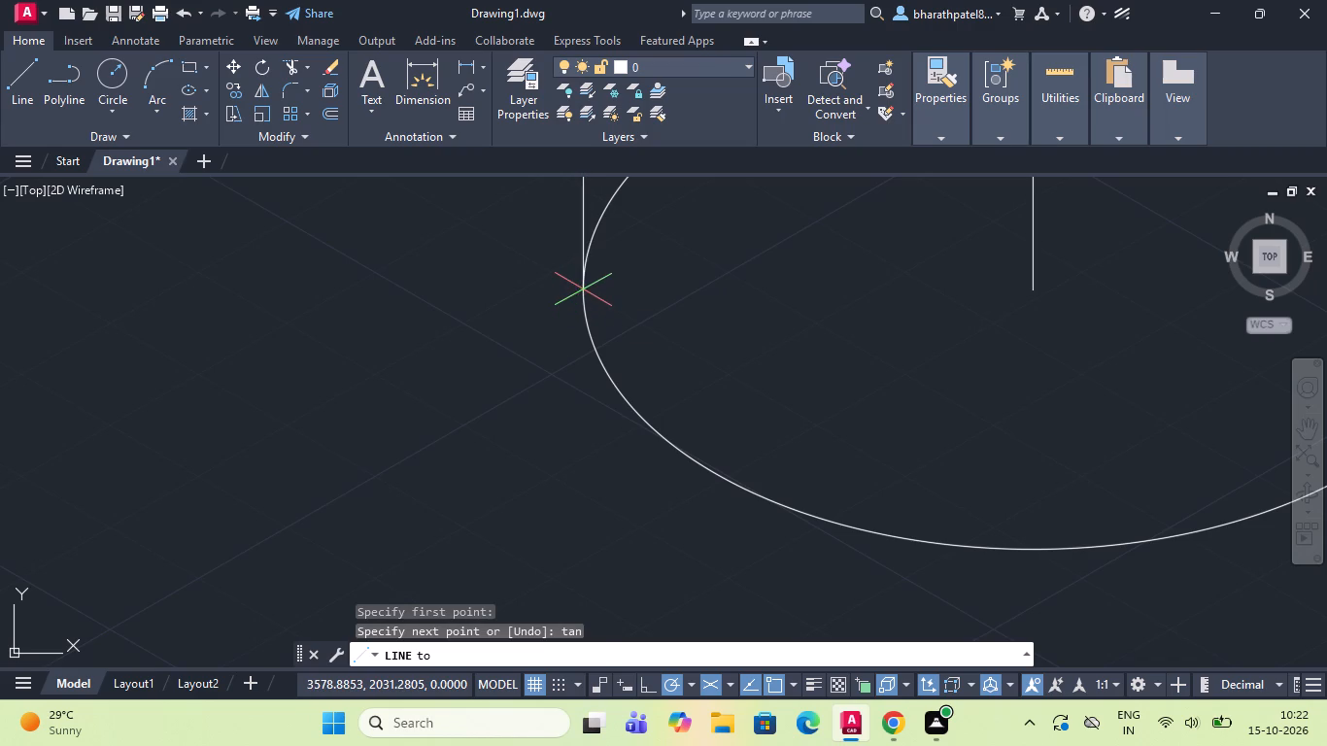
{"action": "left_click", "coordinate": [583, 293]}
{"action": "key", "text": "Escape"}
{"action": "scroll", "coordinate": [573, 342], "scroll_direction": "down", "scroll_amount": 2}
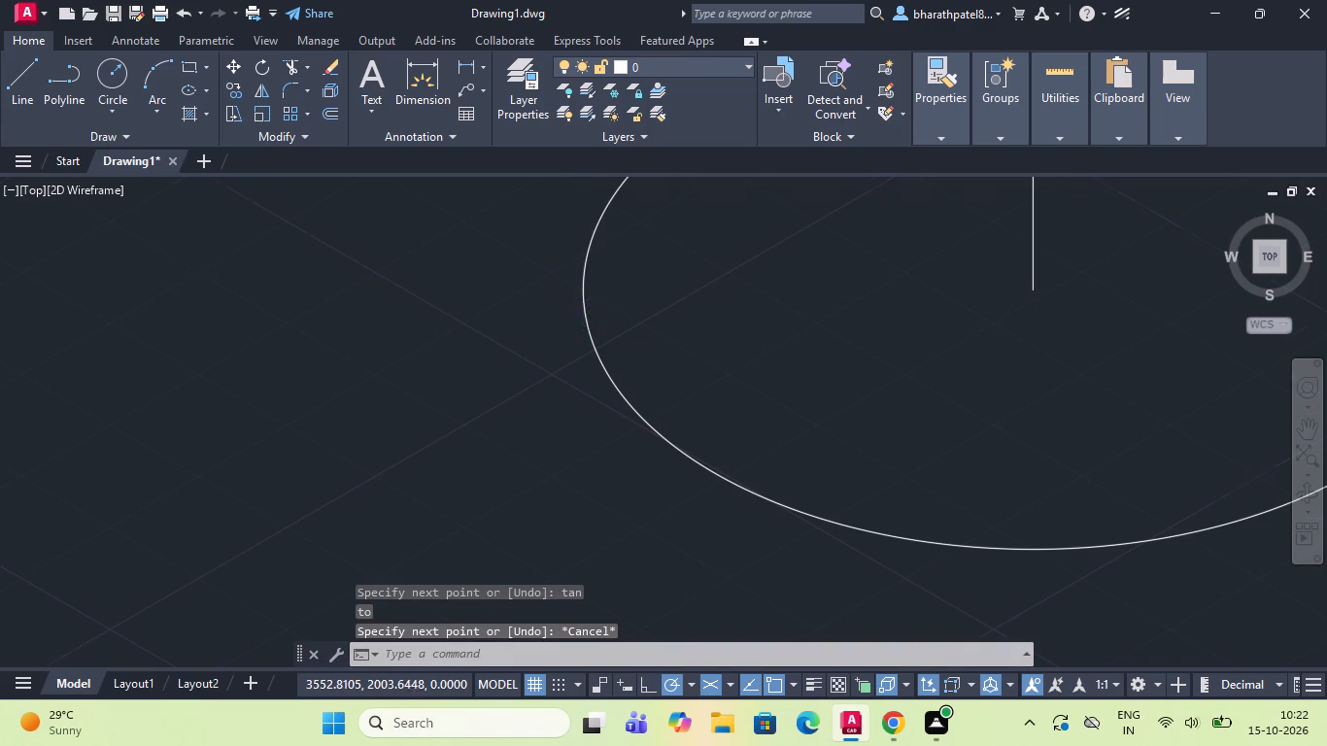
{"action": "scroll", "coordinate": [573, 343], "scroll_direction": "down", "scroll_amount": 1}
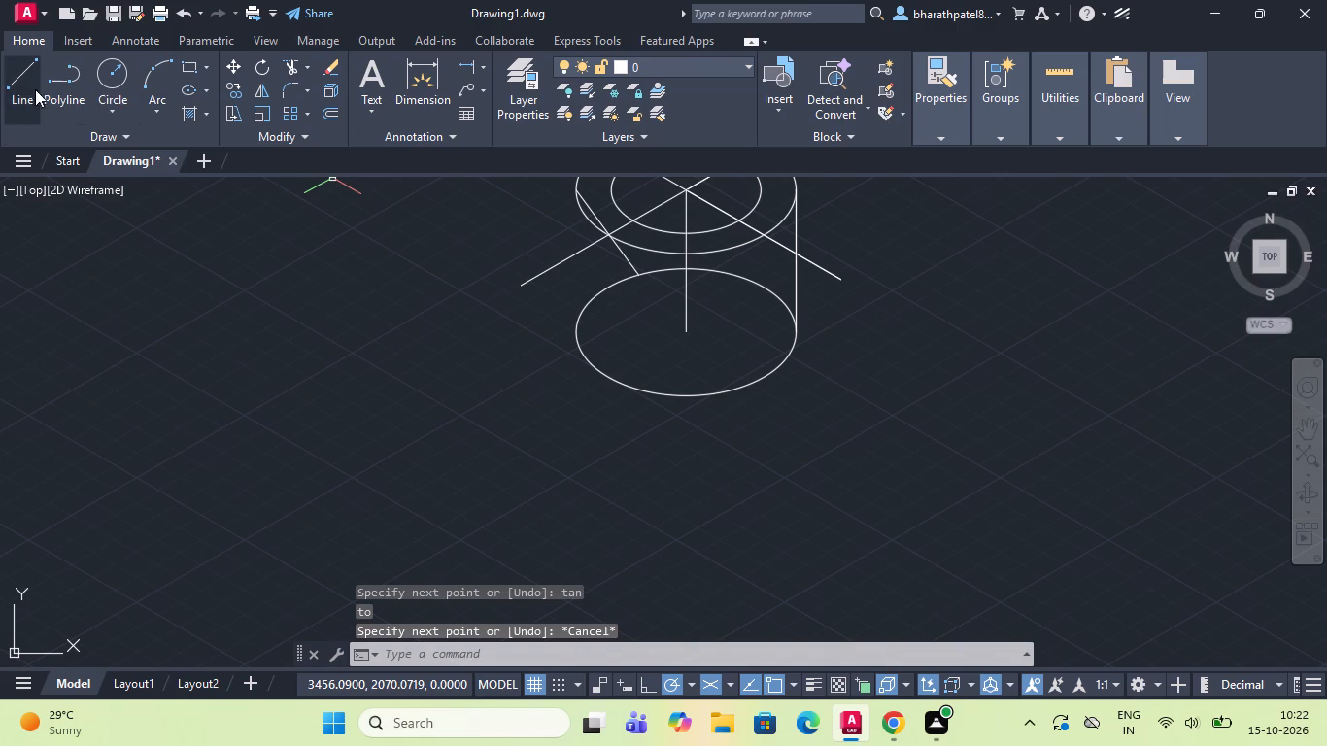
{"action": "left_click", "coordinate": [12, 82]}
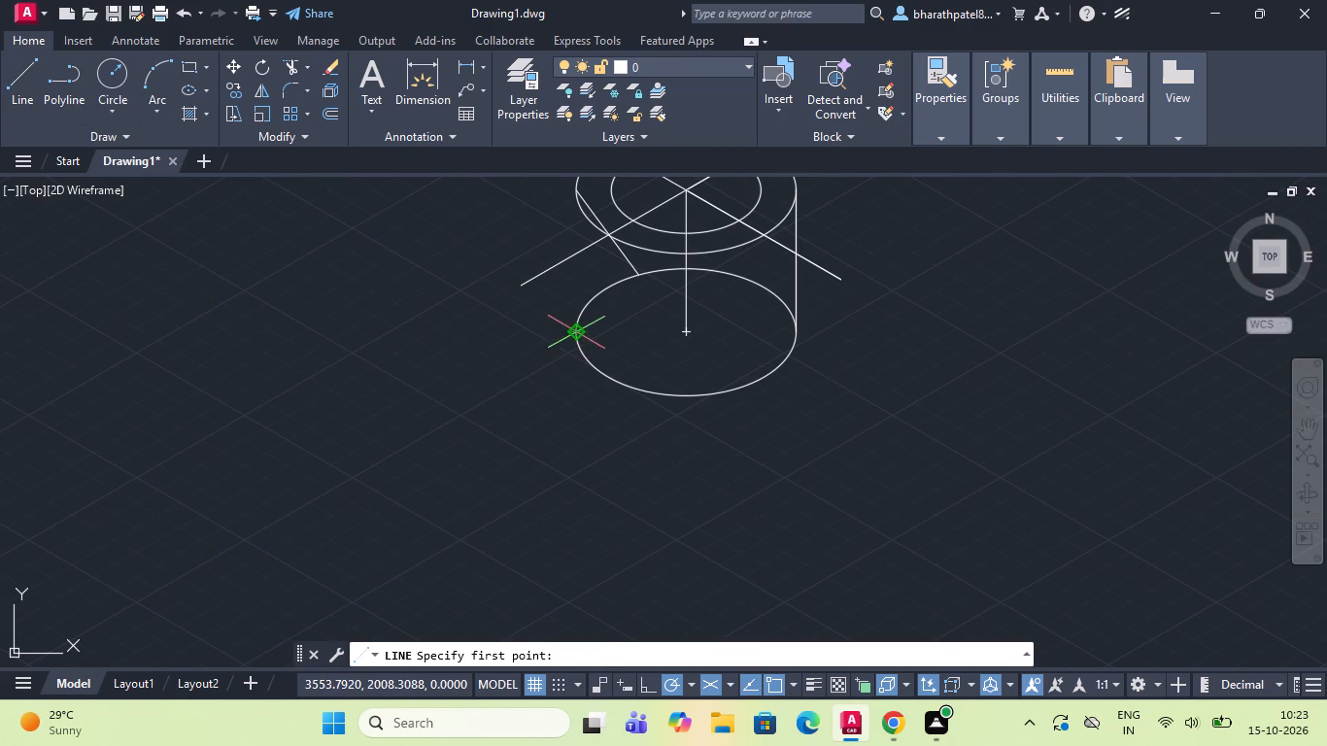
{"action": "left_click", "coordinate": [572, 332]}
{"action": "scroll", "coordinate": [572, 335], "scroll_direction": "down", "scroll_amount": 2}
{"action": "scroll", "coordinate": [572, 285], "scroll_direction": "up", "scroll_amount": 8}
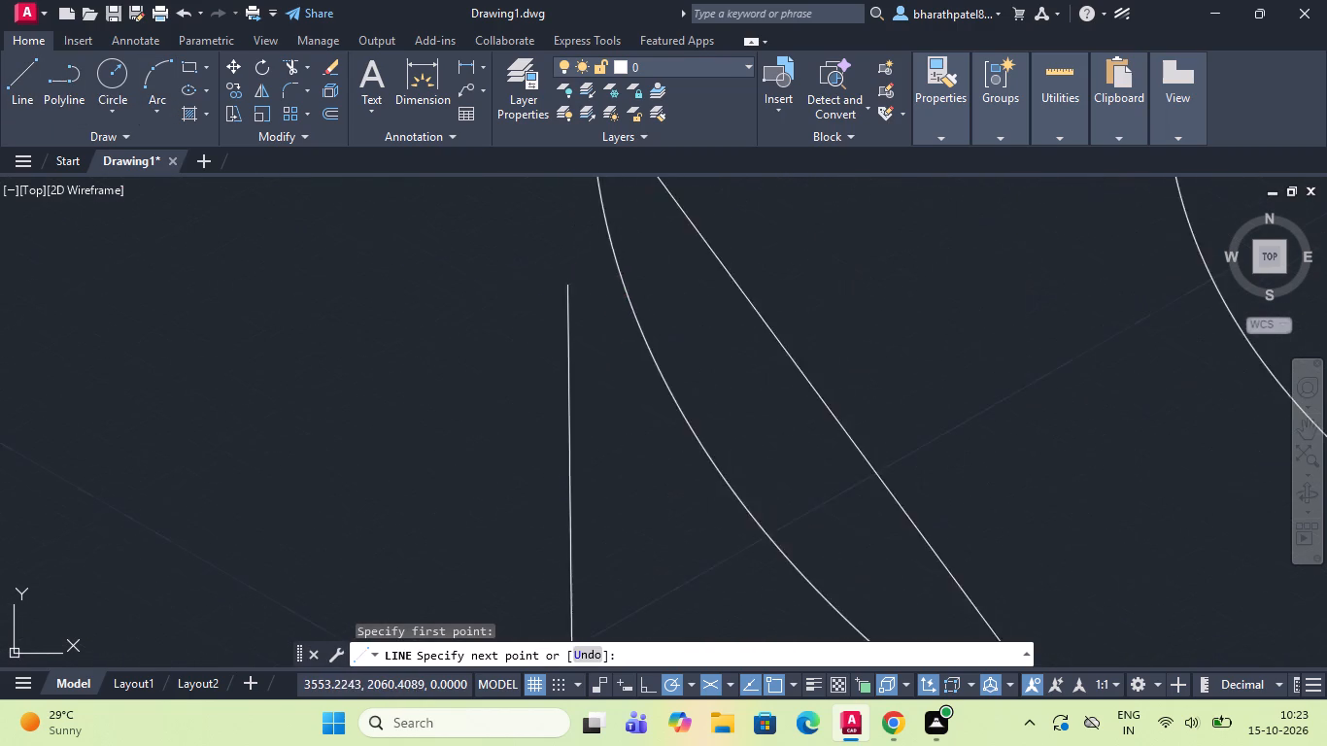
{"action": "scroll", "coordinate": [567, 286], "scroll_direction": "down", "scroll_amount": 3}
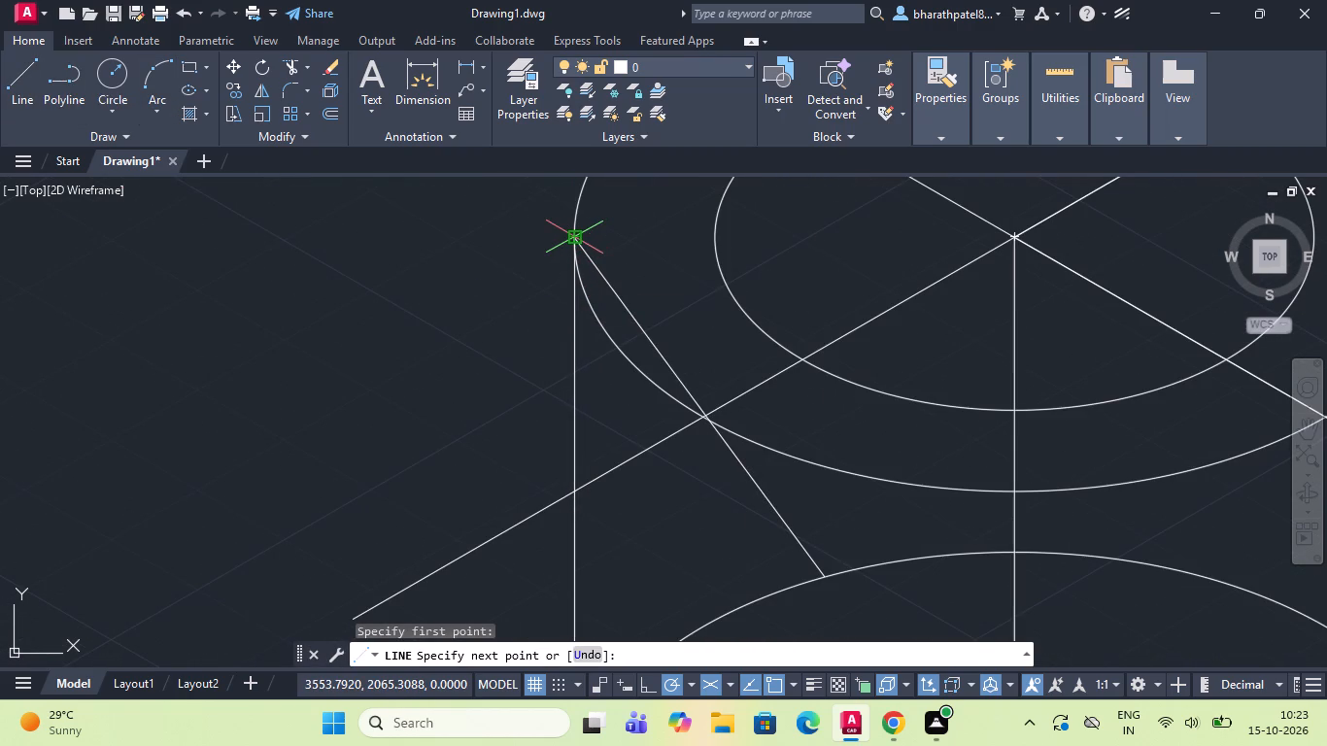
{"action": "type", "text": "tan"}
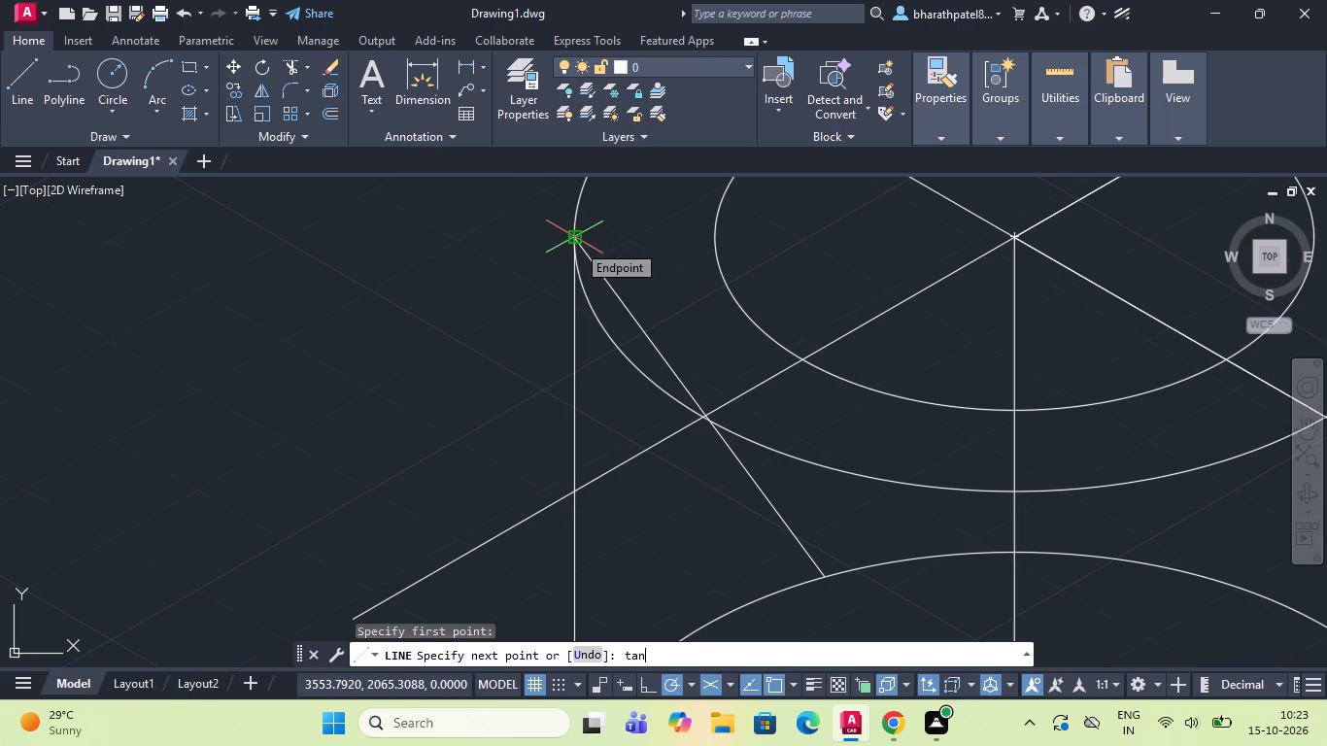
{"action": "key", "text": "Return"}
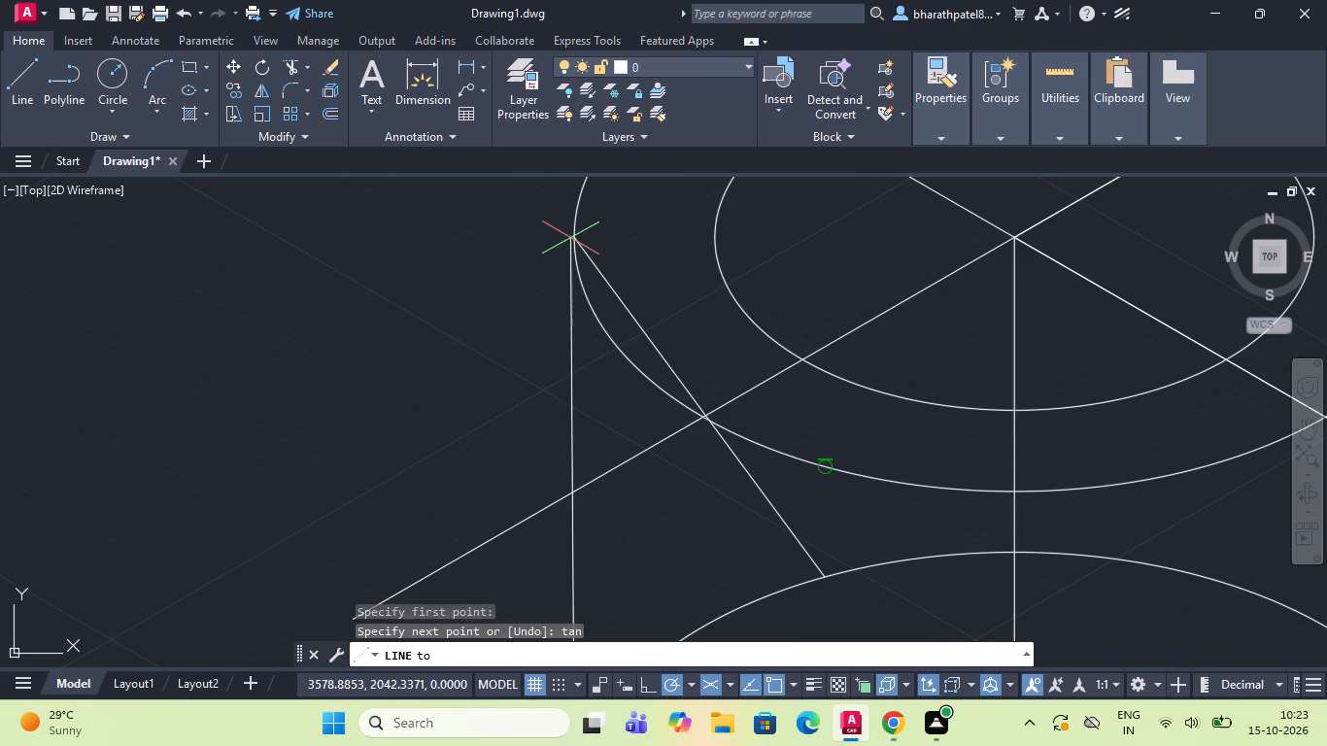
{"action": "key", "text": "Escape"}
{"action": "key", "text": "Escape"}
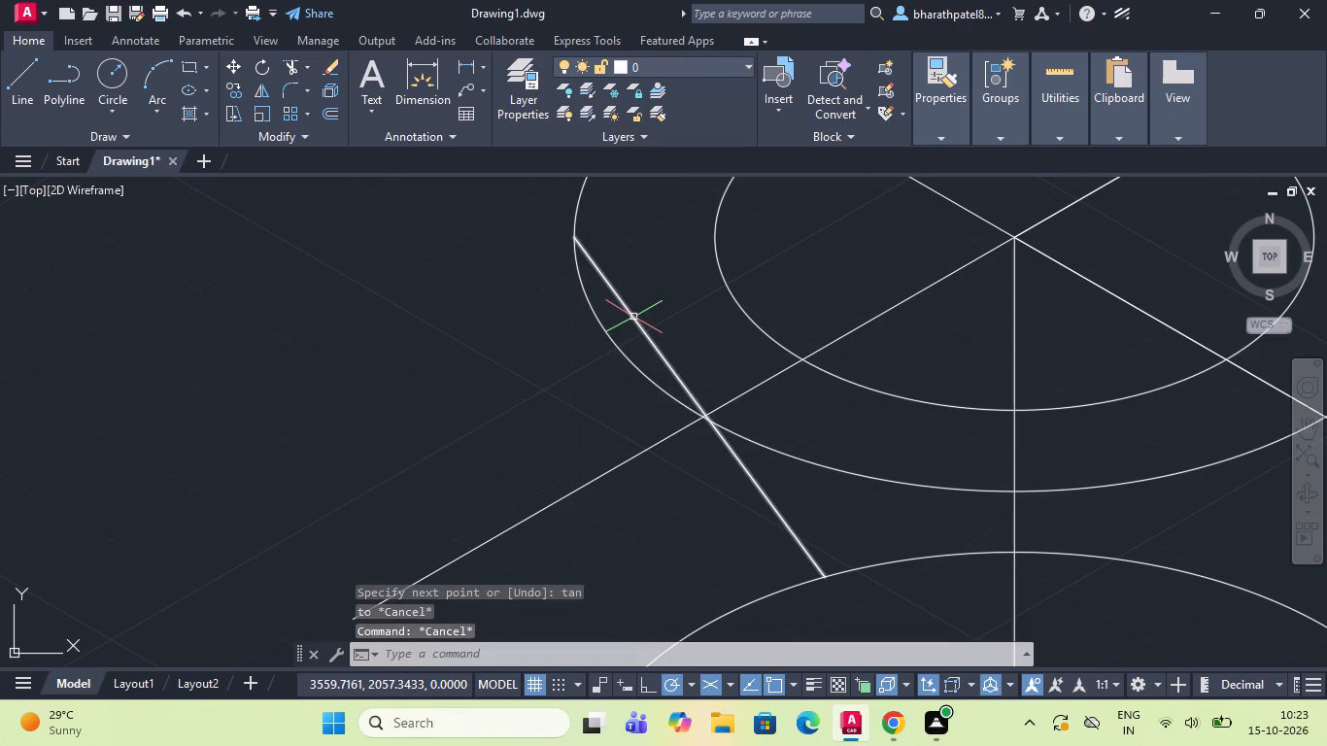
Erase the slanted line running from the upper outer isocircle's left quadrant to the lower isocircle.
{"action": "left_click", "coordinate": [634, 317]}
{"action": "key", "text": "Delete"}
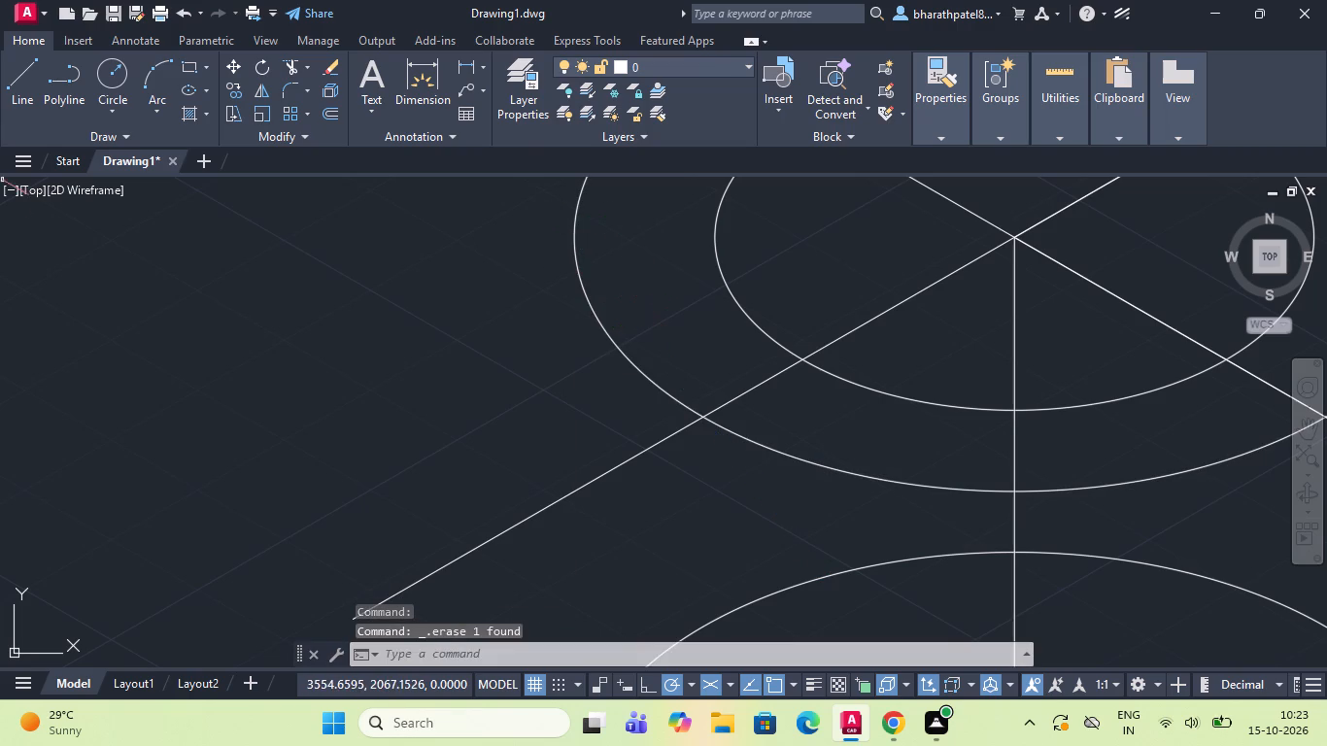
Draw the left-hand vertical edge from the lower isocircle's left quadrant up to the upper outer isocircle's left quadrant.
{"action": "left_click", "coordinate": [22, 83]}
{"action": "scroll", "coordinate": [540, 307], "scroll_direction": "down", "scroll_amount": 3}
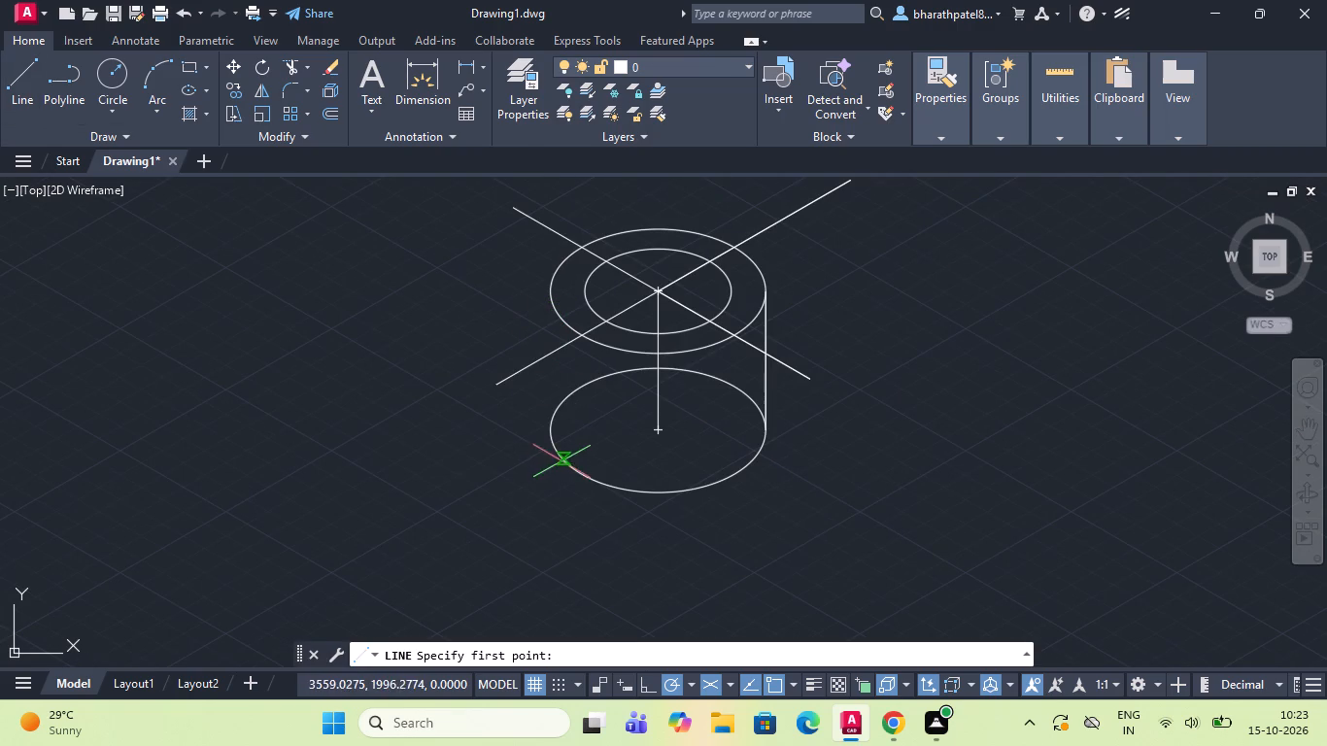
{"action": "left_click", "coordinate": [552, 432]}
{"action": "scroll", "coordinate": [515, 273], "scroll_direction": "up", "scroll_amount": 1}
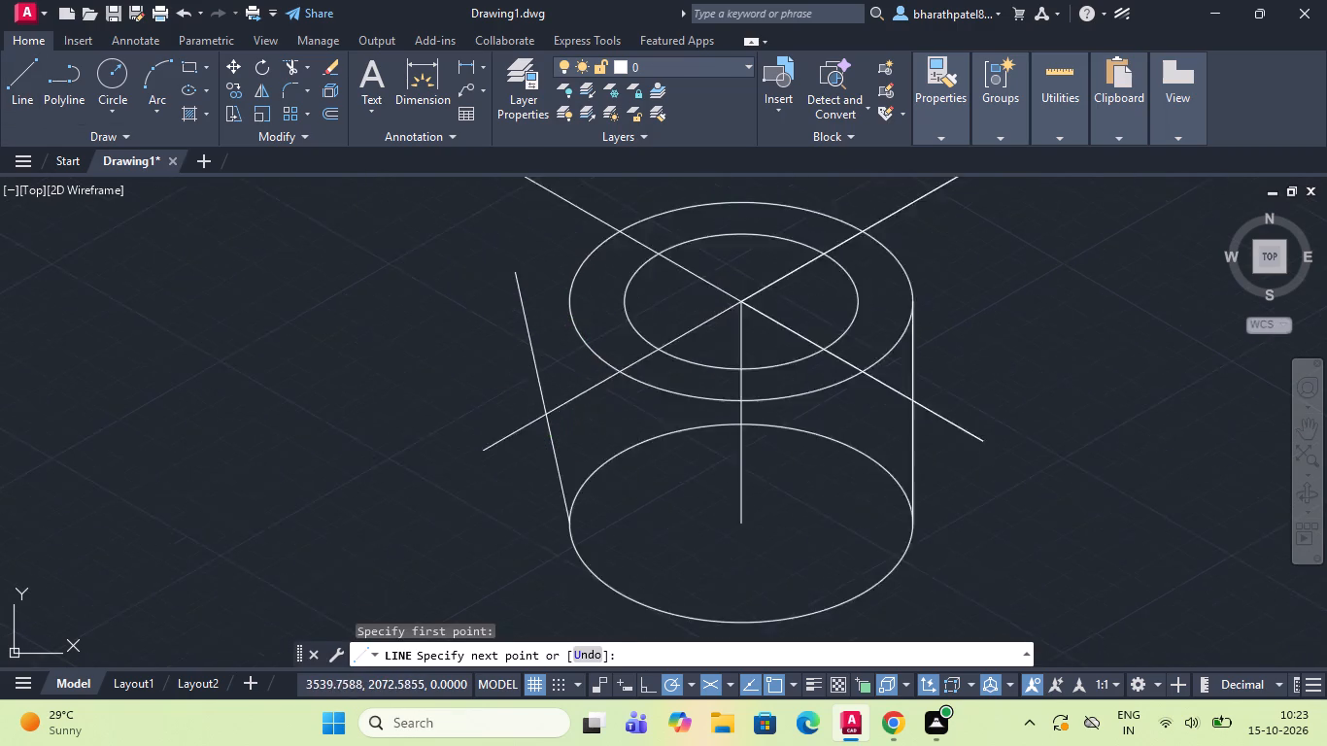
{"action": "scroll", "coordinate": [515, 273], "scroll_direction": "up", "scroll_amount": 2}
{"action": "scroll", "coordinate": [517, 281], "scroll_direction": "down", "scroll_amount": 1}
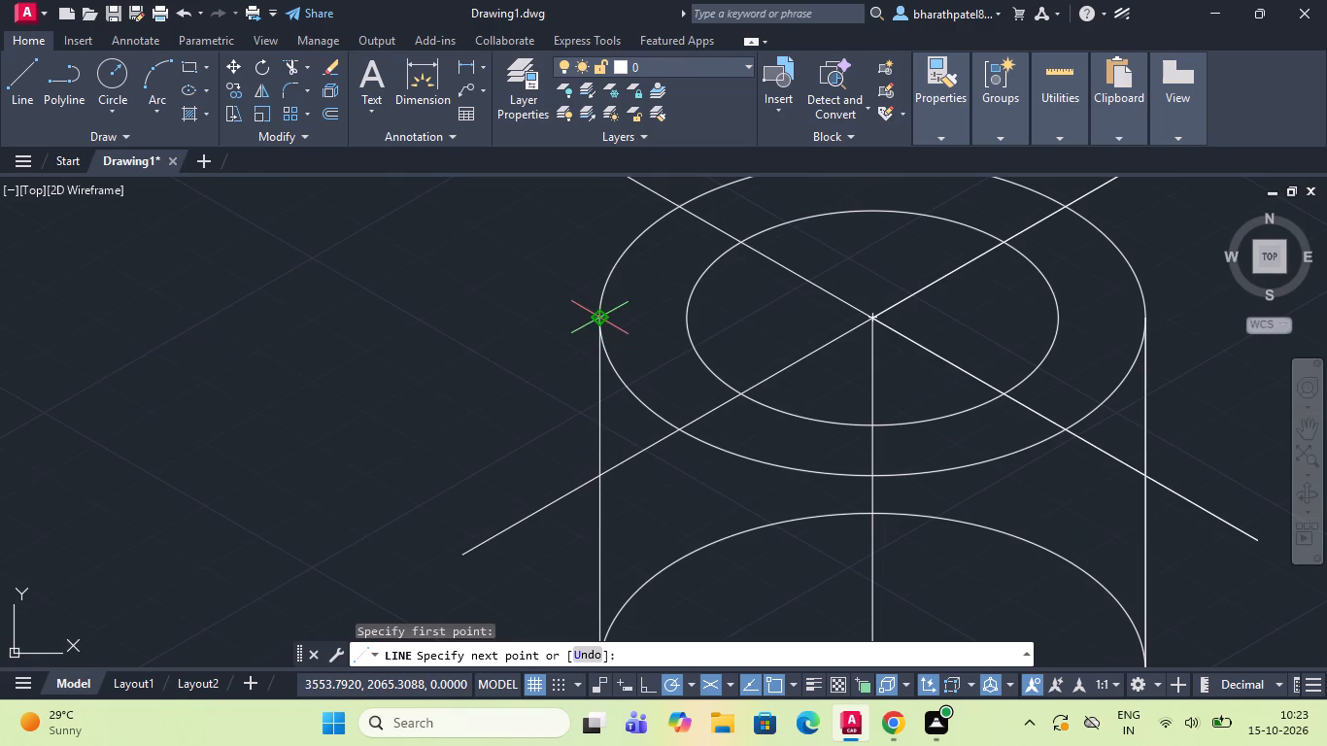
{"action": "left_click", "coordinate": [602, 322]}
{"action": "key", "text": "Escape"}
Draw a line 44 units long at 30° from the top isocircles' centre, then a short segment parallel to the crossing centre line.
{"action": "scroll", "coordinate": [597, 321], "scroll_direction": "down", "scroll_amount": 3}
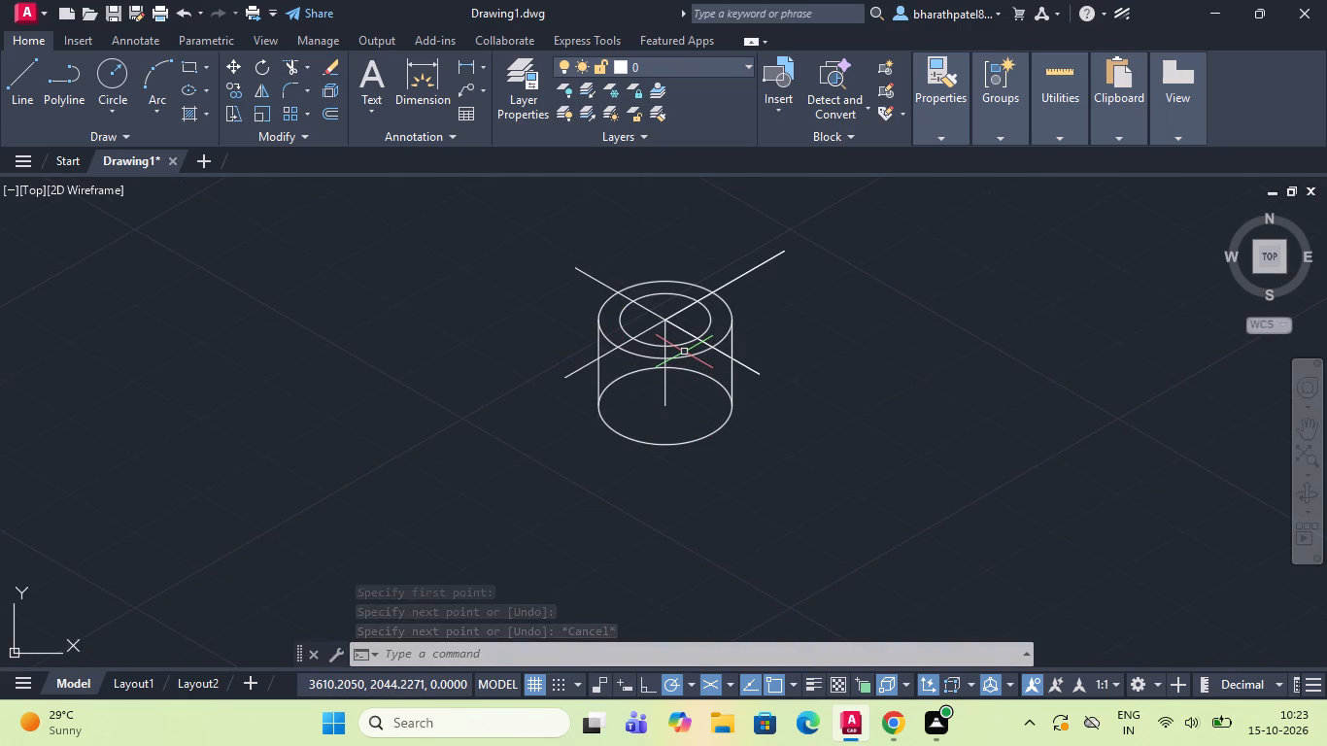
{"action": "left_click", "coordinate": [6, 79]}
{"action": "left_click", "coordinate": [11, 78]}
{"action": "scroll", "coordinate": [809, 230], "scroll_direction": "up", "scroll_amount": 2}
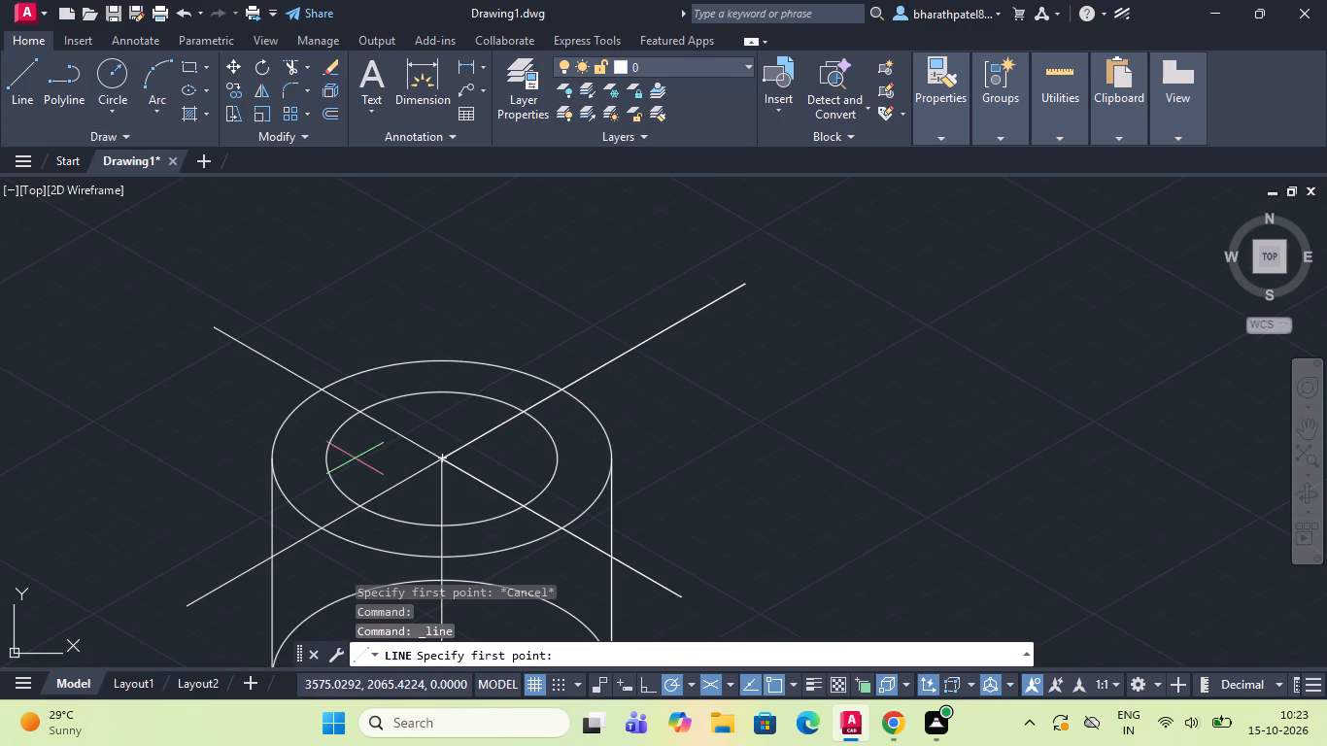
{"action": "left_click", "coordinate": [441, 458]}
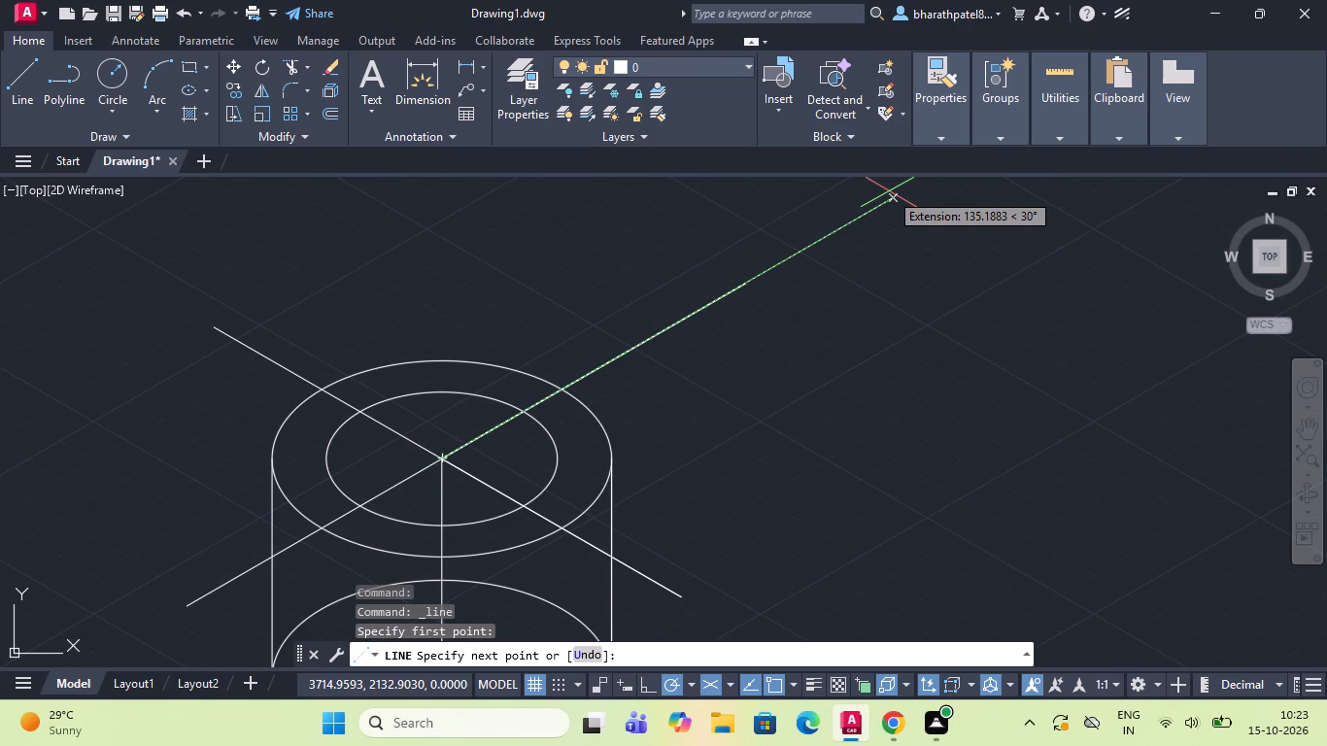
{"action": "type", "text": "44"}
{"action": "key", "text": "Return"}
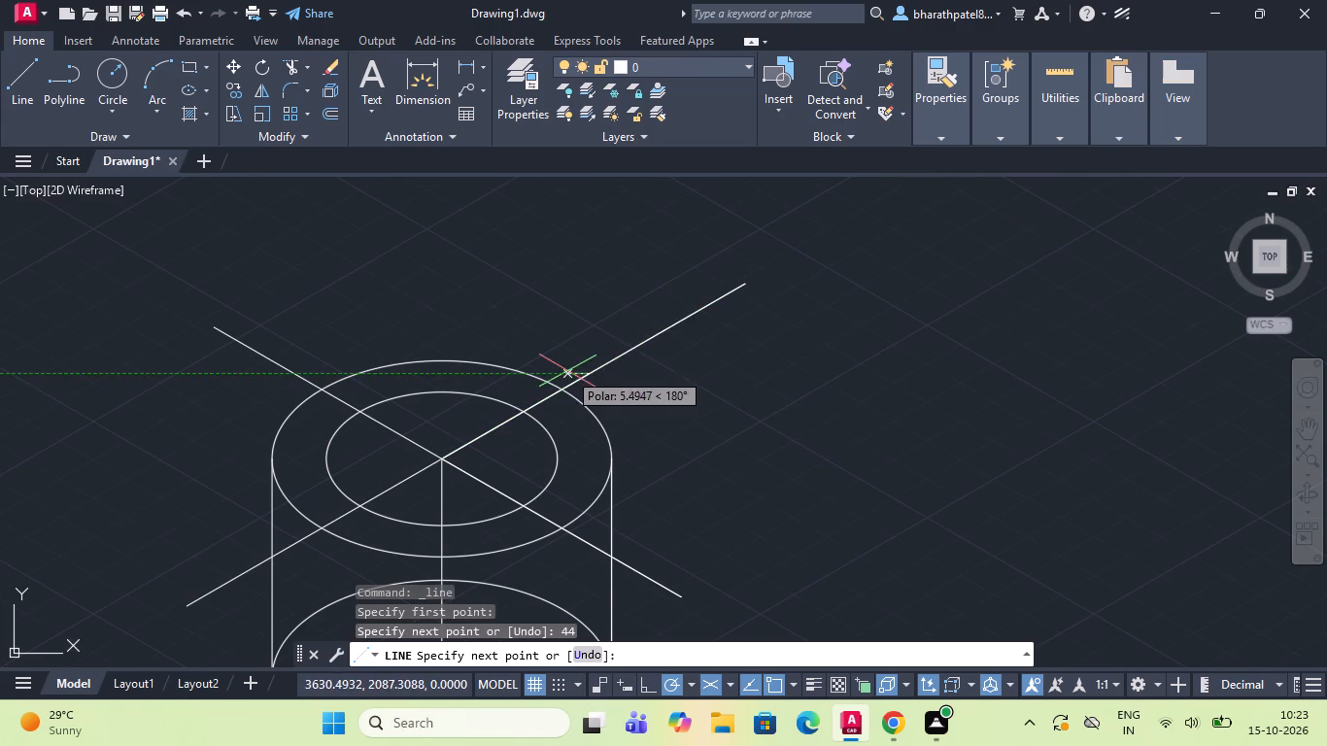
{"action": "scroll", "coordinate": [576, 399], "scroll_direction": "up", "scroll_amount": 3}
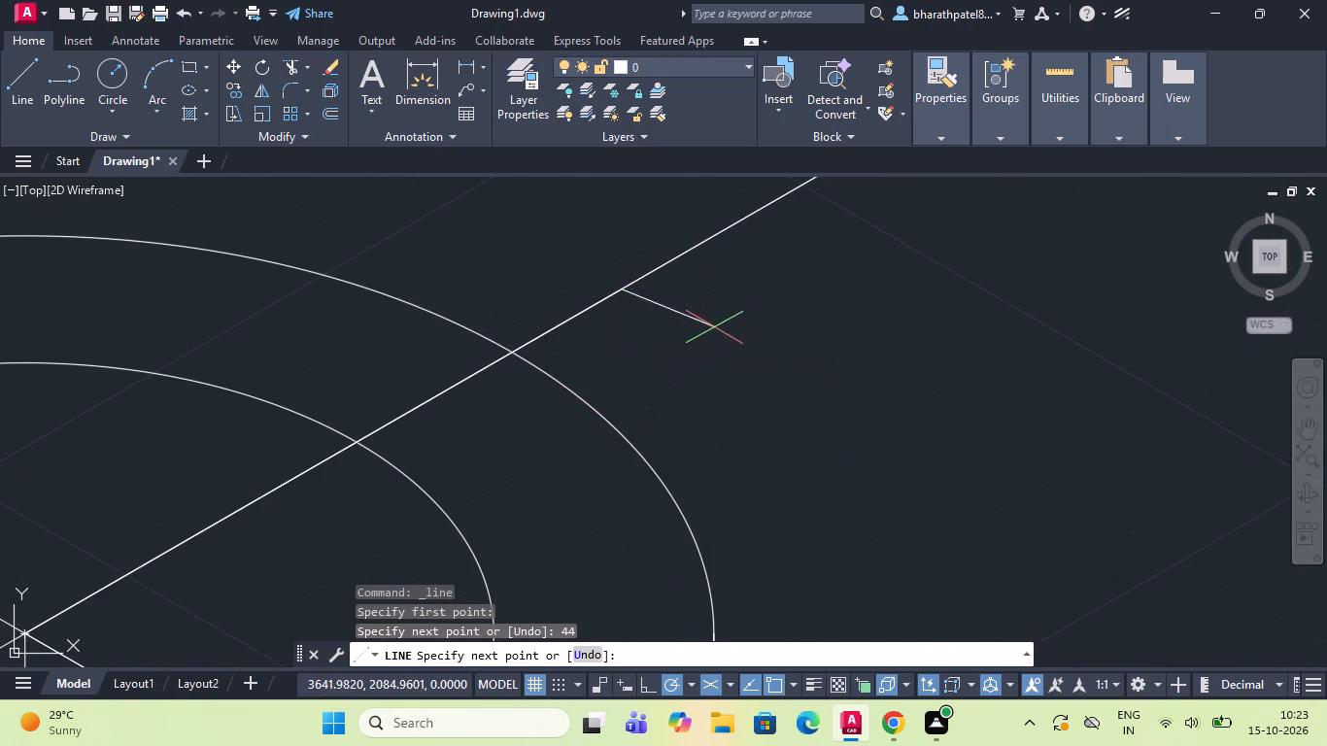
{"action": "left_click", "coordinate": [705, 332]}
{"action": "key", "text": "Escape"}
Draw a line 44 units long at 210° from the top isocircles' centre, ending in a short segment parallel to the crossing centre line.
{"action": "scroll", "coordinate": [705, 366], "scroll_direction": "down", "scroll_amount": 1}
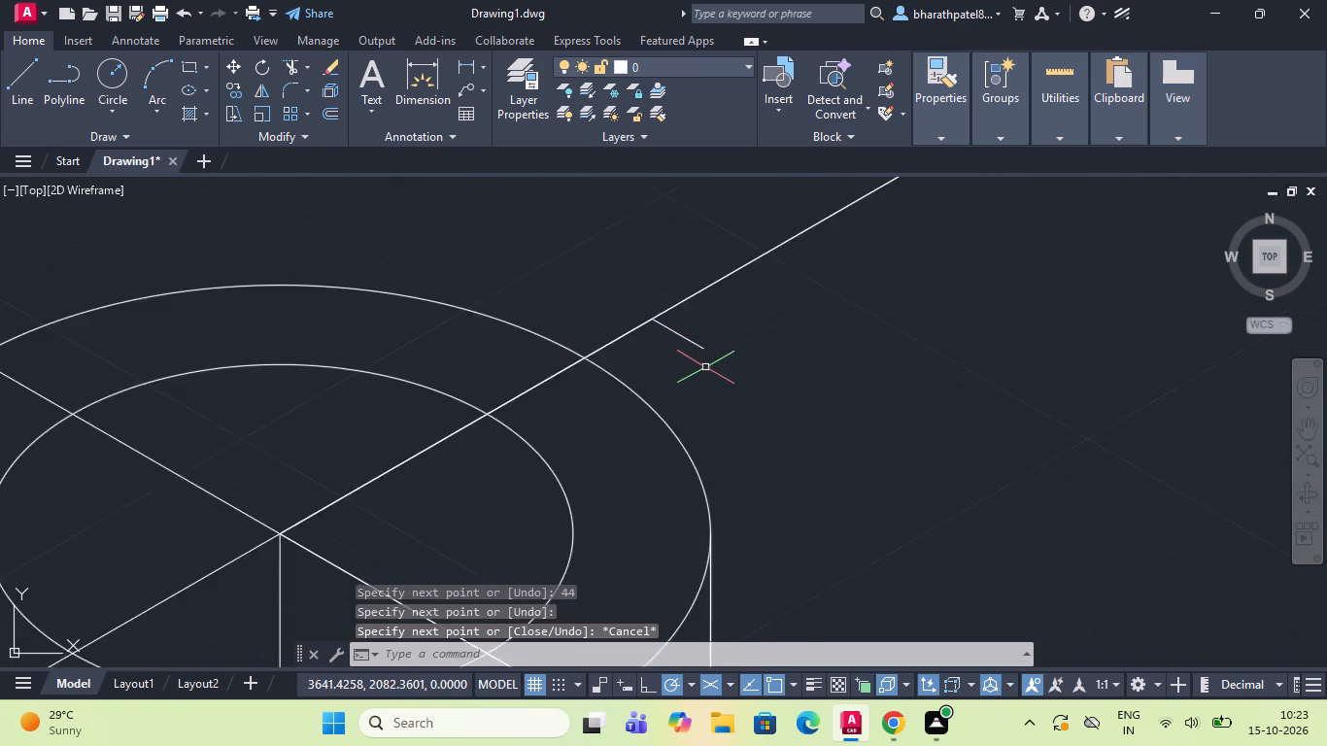
{"action": "scroll", "coordinate": [705, 367], "scroll_direction": "down", "scroll_amount": 1}
{"action": "scroll", "coordinate": [684, 333], "scroll_direction": "up", "scroll_amount": 3}
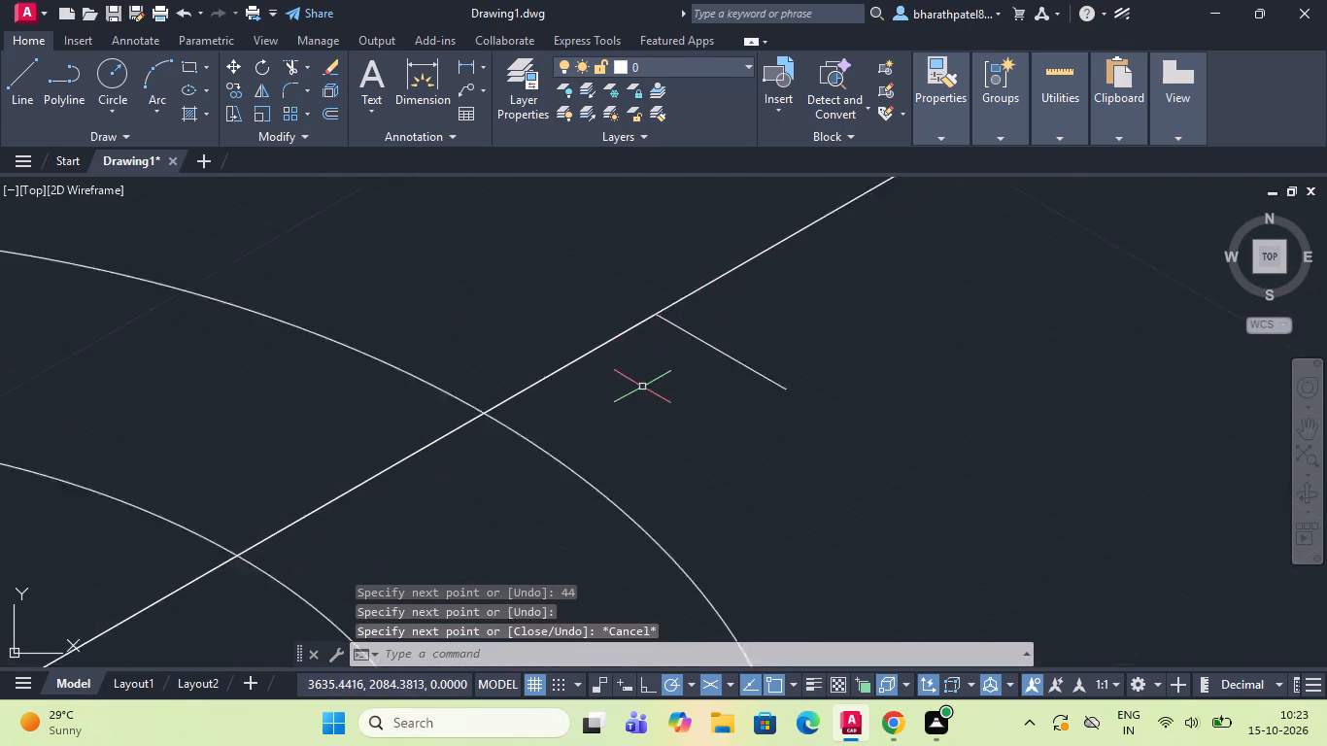
{"action": "scroll", "coordinate": [643, 387], "scroll_direction": "down", "scroll_amount": 2}
{"action": "scroll", "coordinate": [916, 311], "scroll_direction": "down", "scroll_amount": 1}
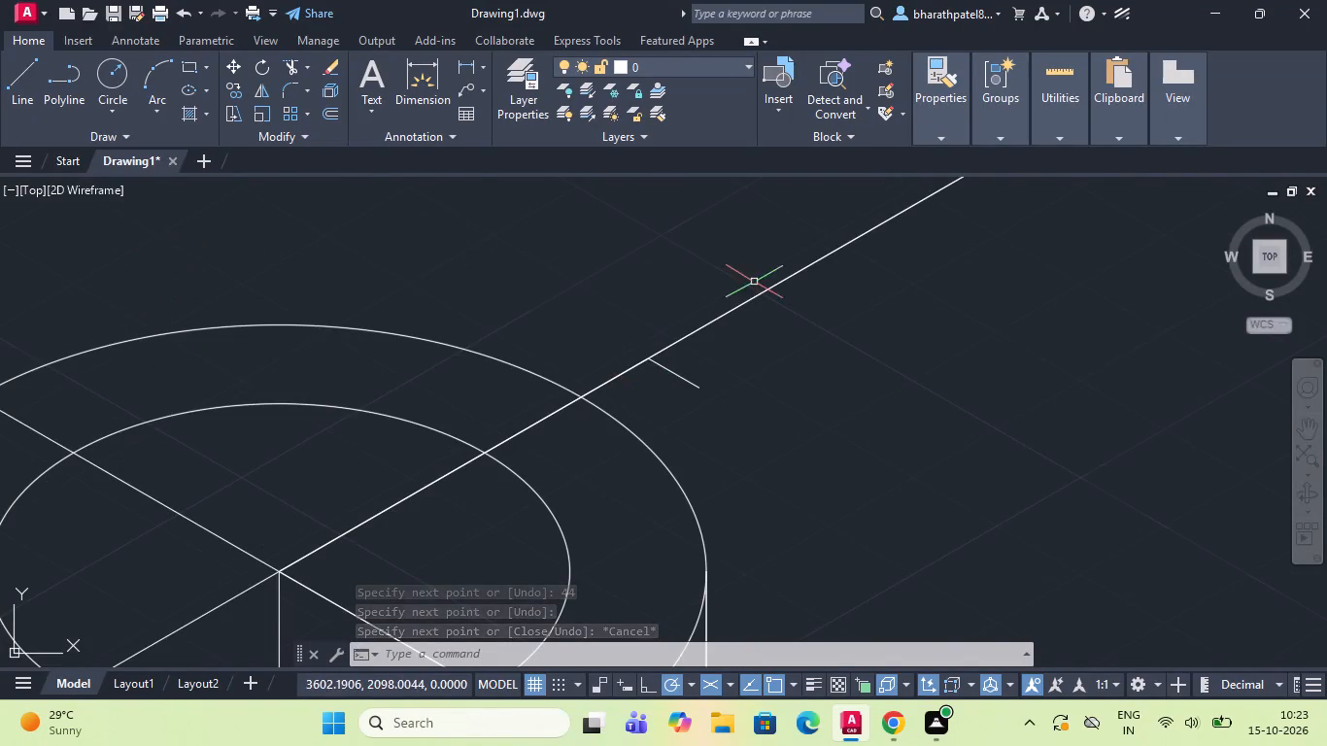
{"action": "scroll", "coordinate": [958, 332], "scroll_direction": "down", "scroll_amount": 2}
{"action": "left_click", "coordinate": [23, 76]}
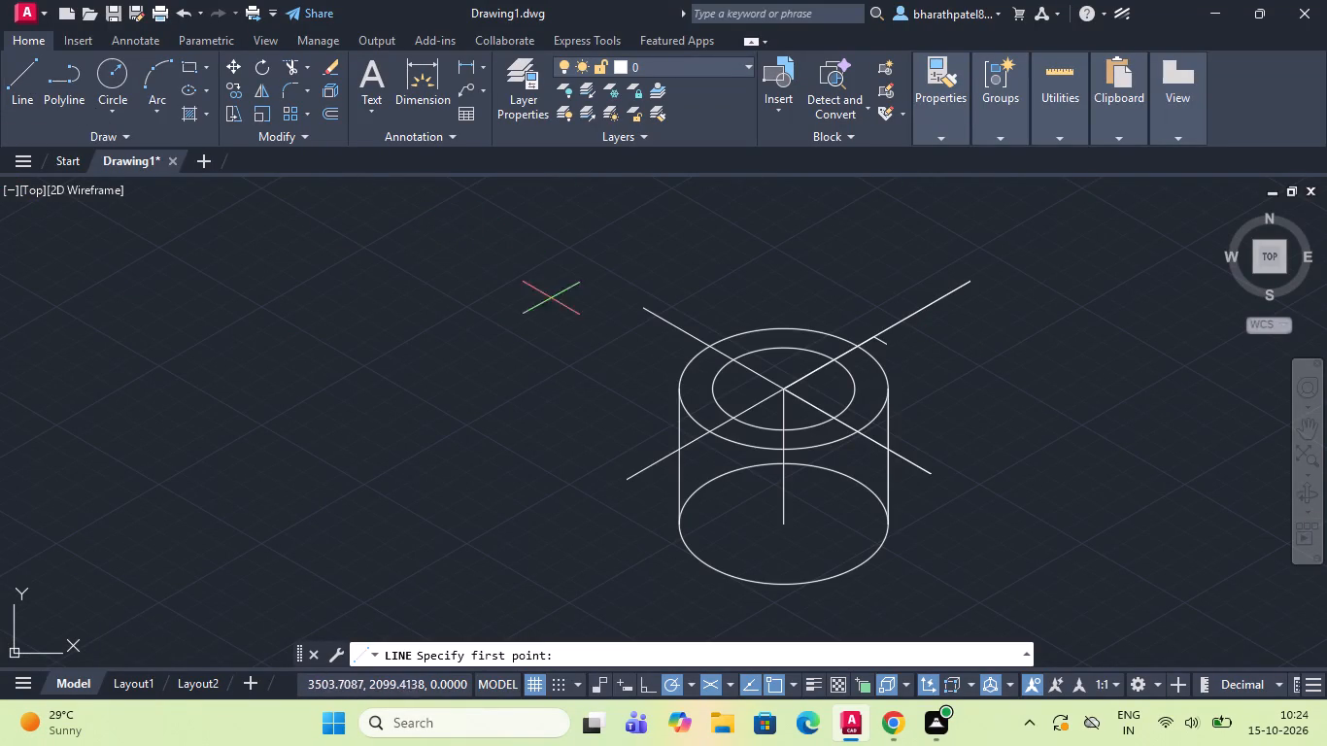
{"action": "left_click", "coordinate": [780, 387]}
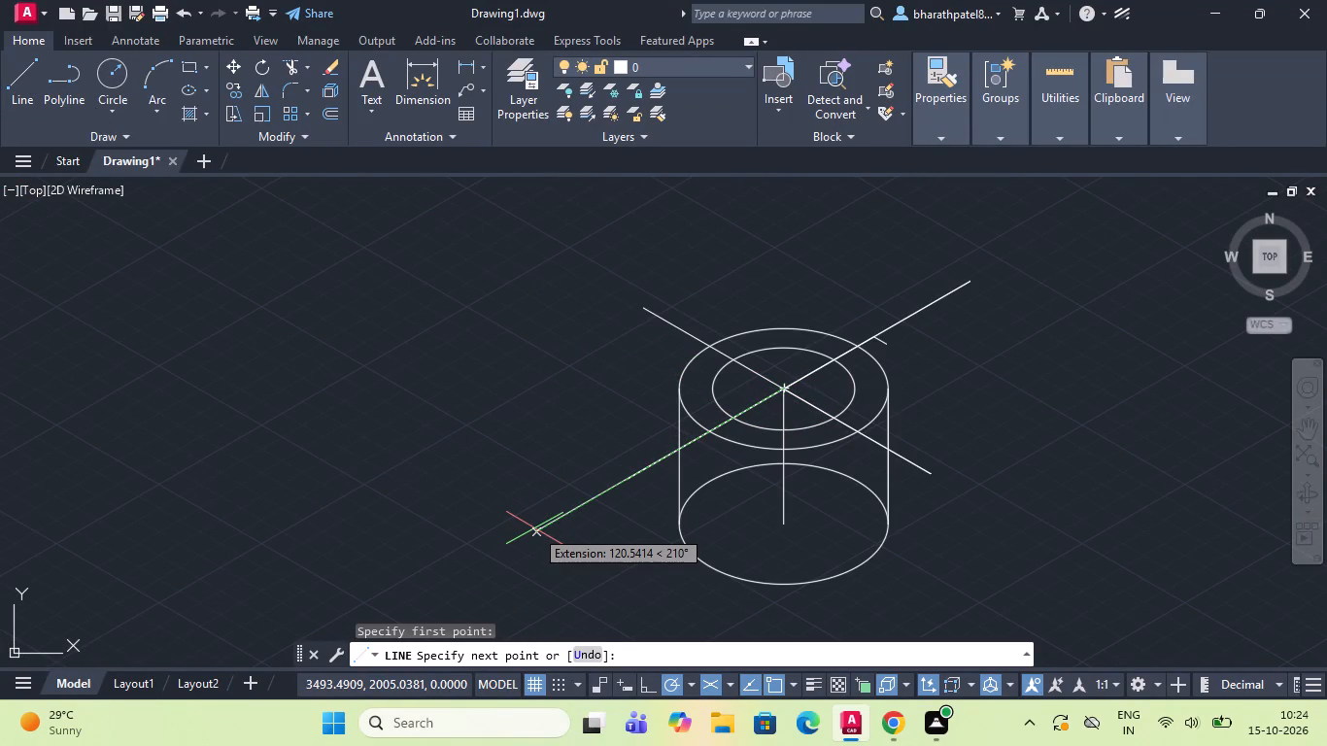
{"action": "type", "text": "44"}
{"action": "key", "text": "Return"}
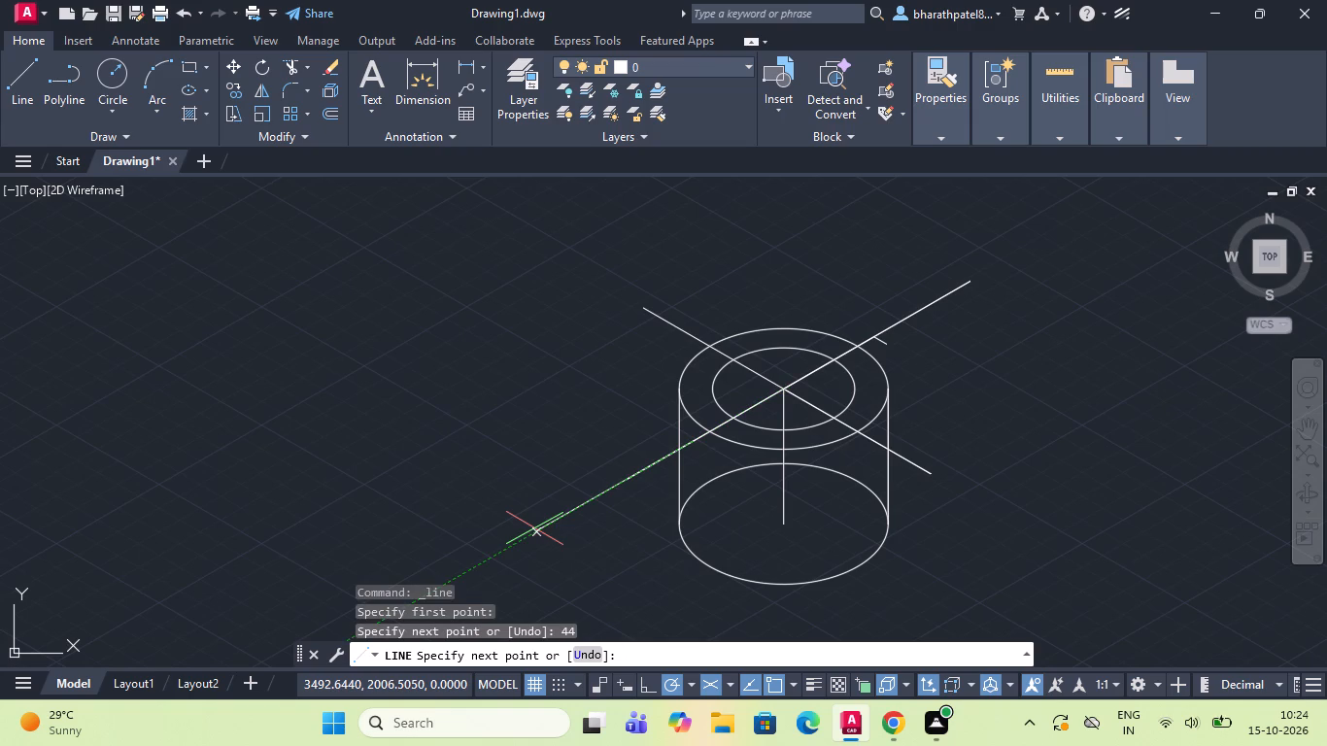
{"action": "scroll", "coordinate": [729, 454], "scroll_direction": "up", "scroll_amount": 2}
{"action": "left_click", "coordinate": [685, 457]}
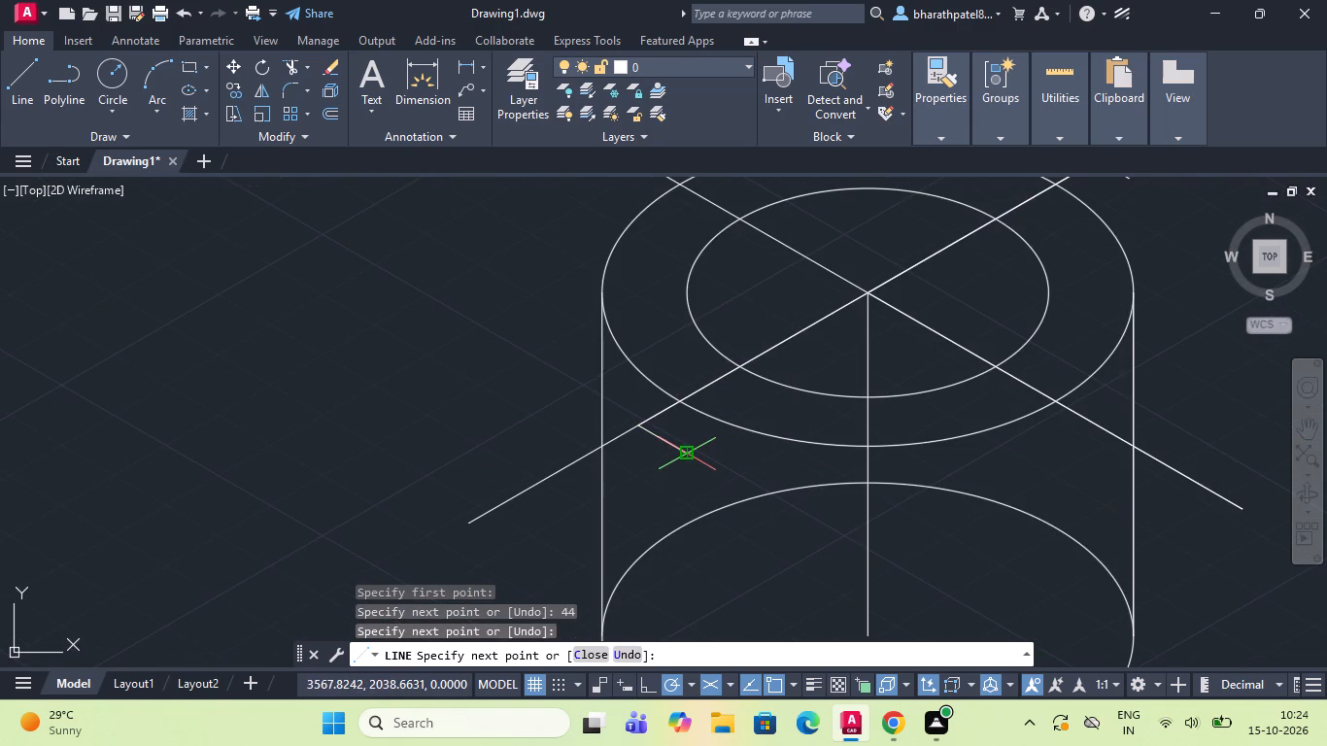
{"action": "key", "text": "Escape"}
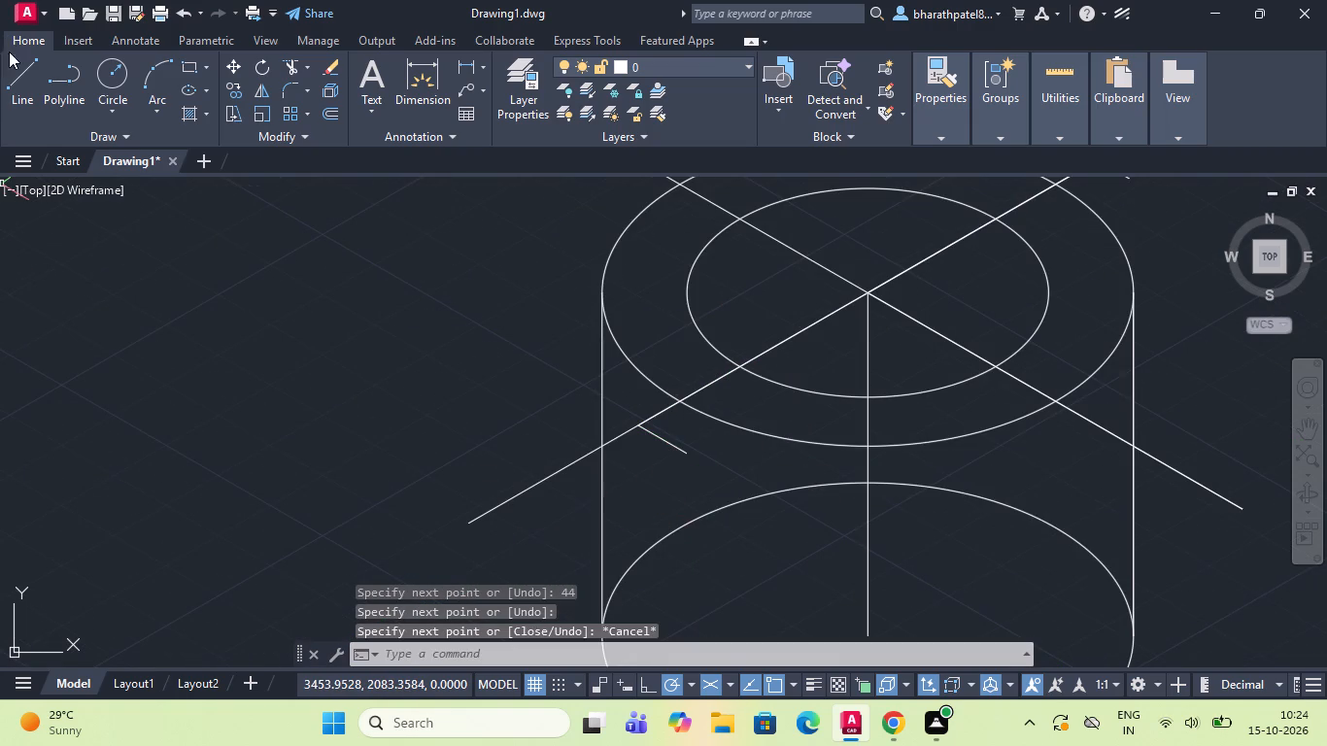
Draw a line 44 units long at 150° from the top isocircles' centre, ending in a short segment parallel to the crossing centre line.
{"action": "left_click", "coordinate": [17, 80]}
{"action": "scroll", "coordinate": [931, 386], "scroll_direction": "down", "scroll_amount": 2}
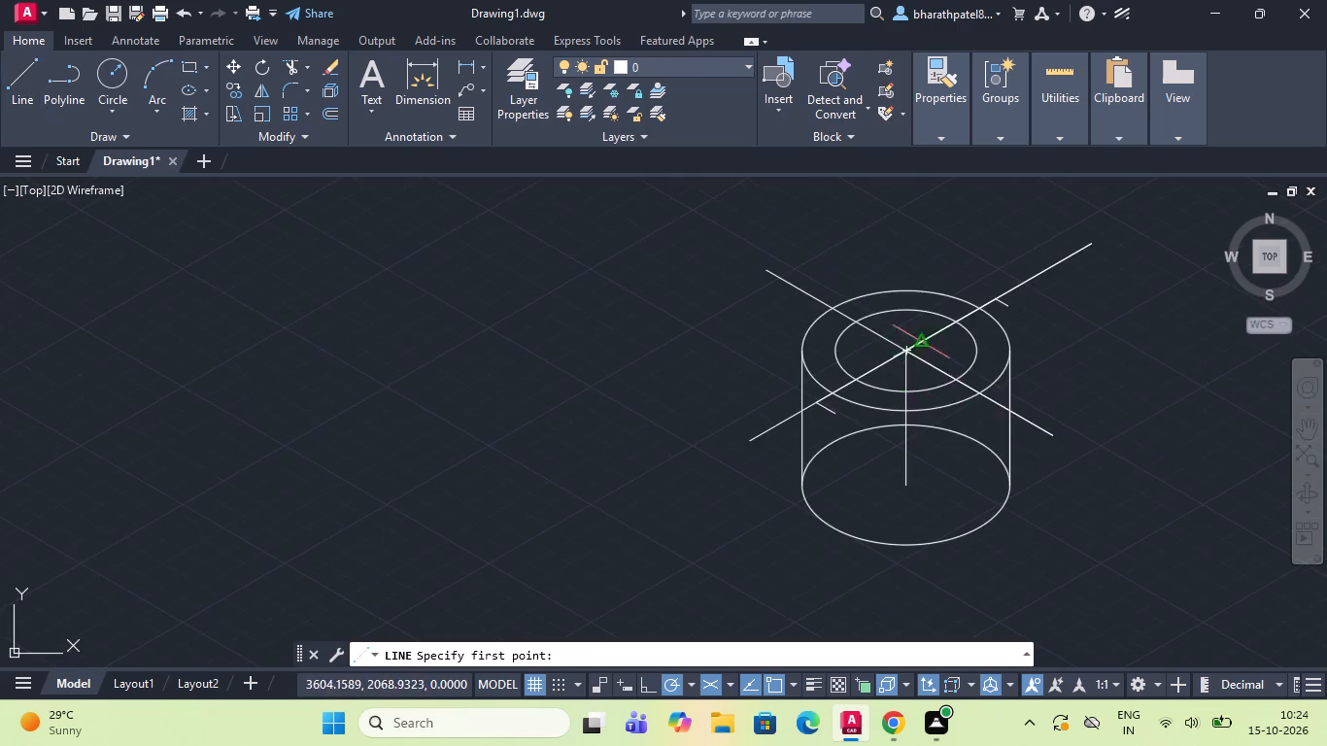
{"action": "scroll", "coordinate": [908, 290], "scroll_direction": "up", "scroll_amount": 2}
{"action": "left_click", "coordinate": [899, 442]}
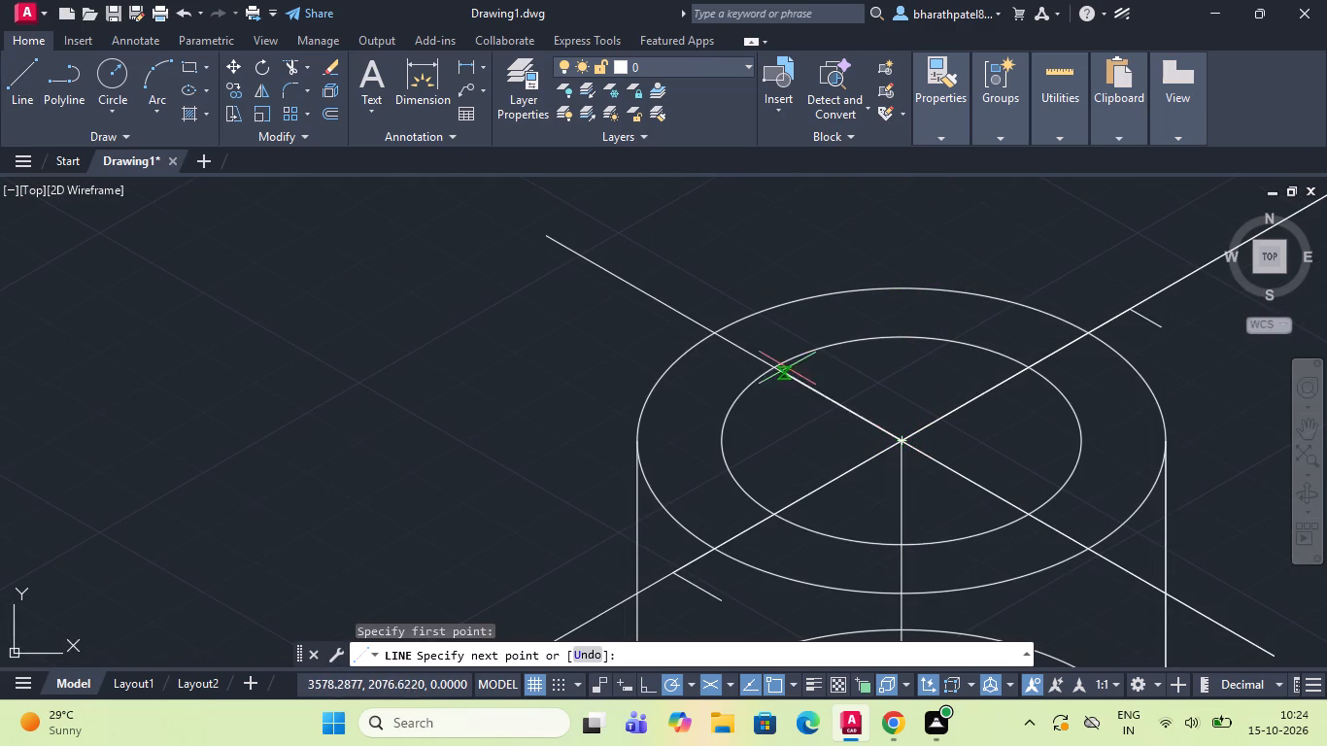
{"action": "scroll", "coordinate": [620, 265], "scroll_direction": "up", "scroll_amount": 2}
{"action": "scroll", "coordinate": [610, 267], "scroll_direction": "down", "scroll_amount": 1}
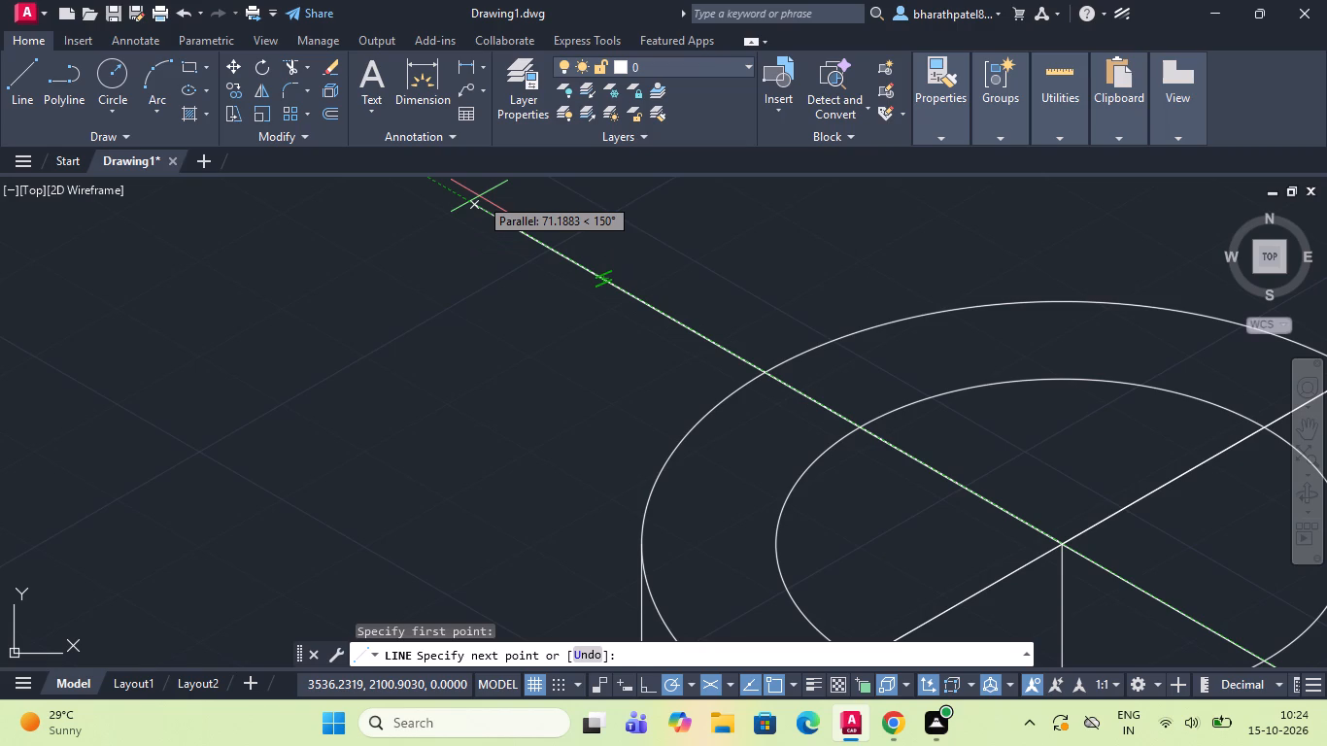
{"action": "type", "text": "44"}
{"action": "key", "text": "Return"}
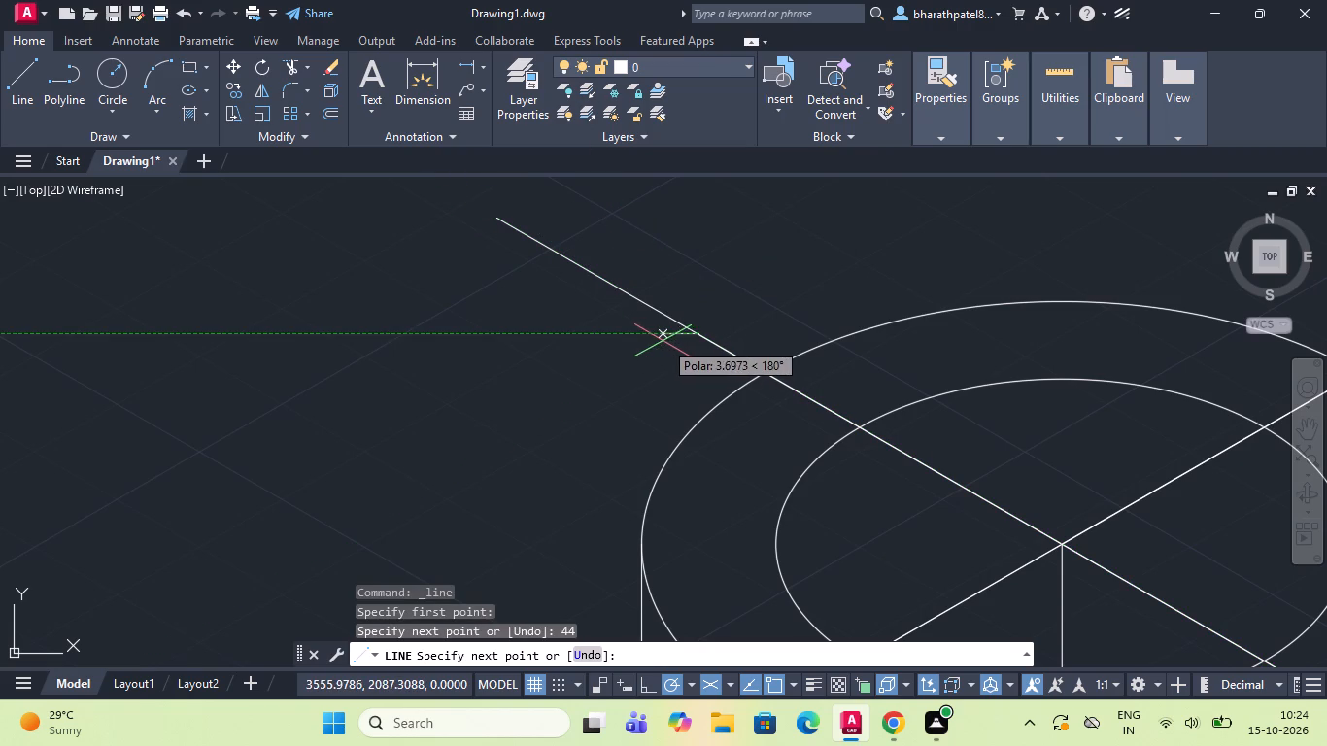
{"action": "left_click", "coordinate": [658, 368]}
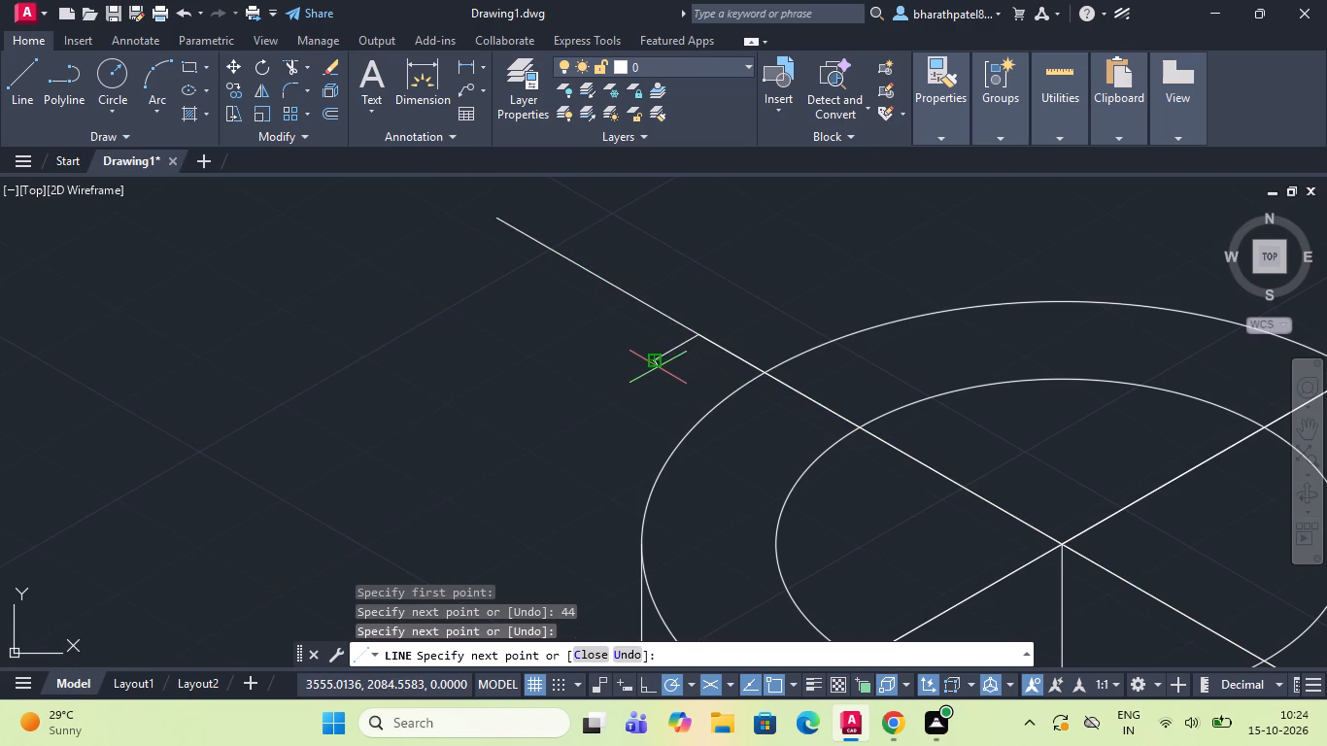
{"action": "key", "text": "Escape"}
Draw a line 44 units long at 330° from the top isocircles' centre, ending in a segment about 10 units long at 210°.
{"action": "scroll", "coordinate": [631, 340], "scroll_direction": "down", "scroll_amount": 3}
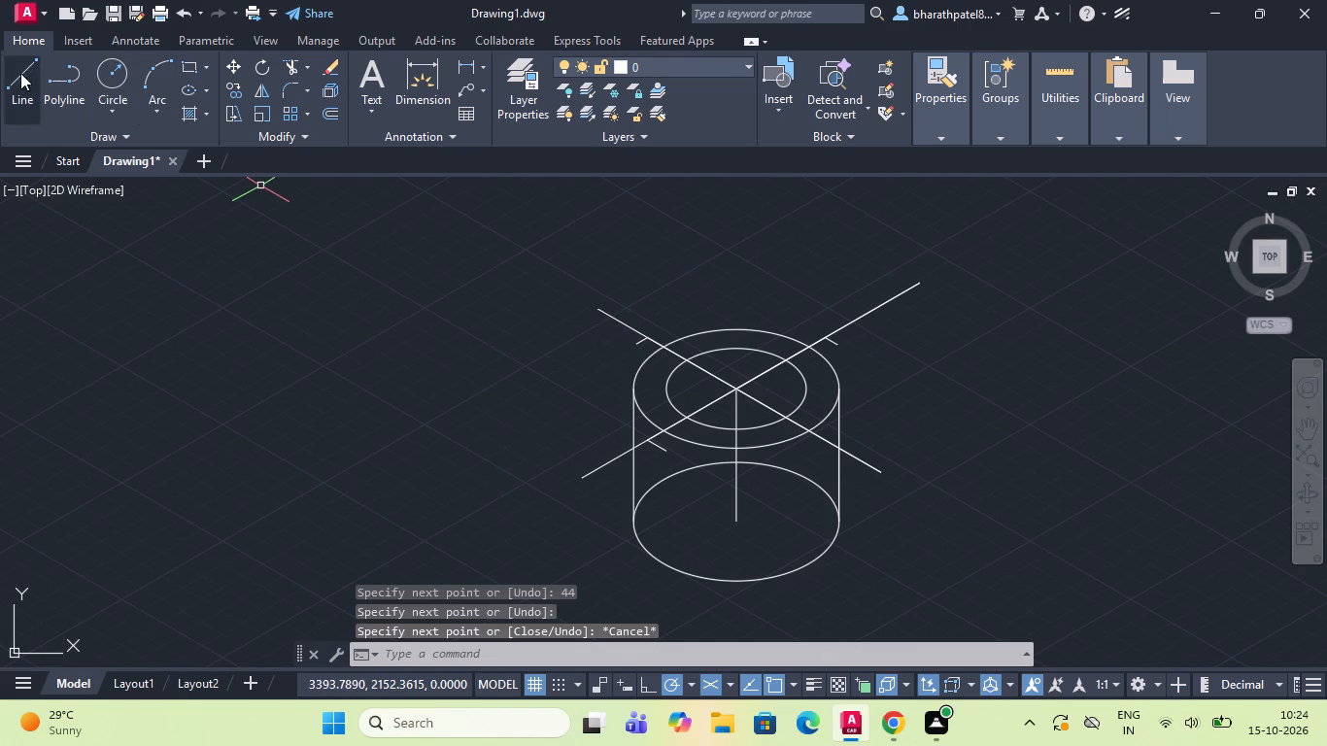
{"action": "left_click", "coordinate": [15, 76]}
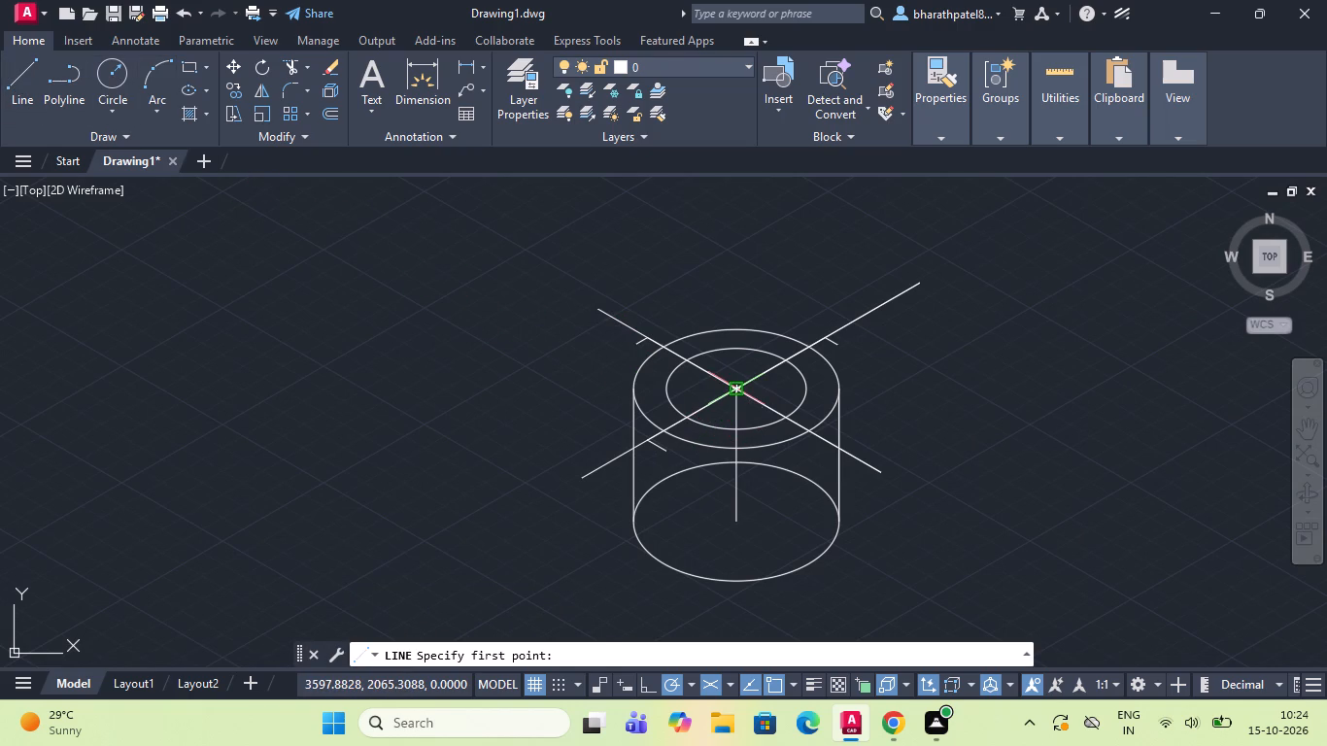
{"action": "left_click", "coordinate": [733, 382]}
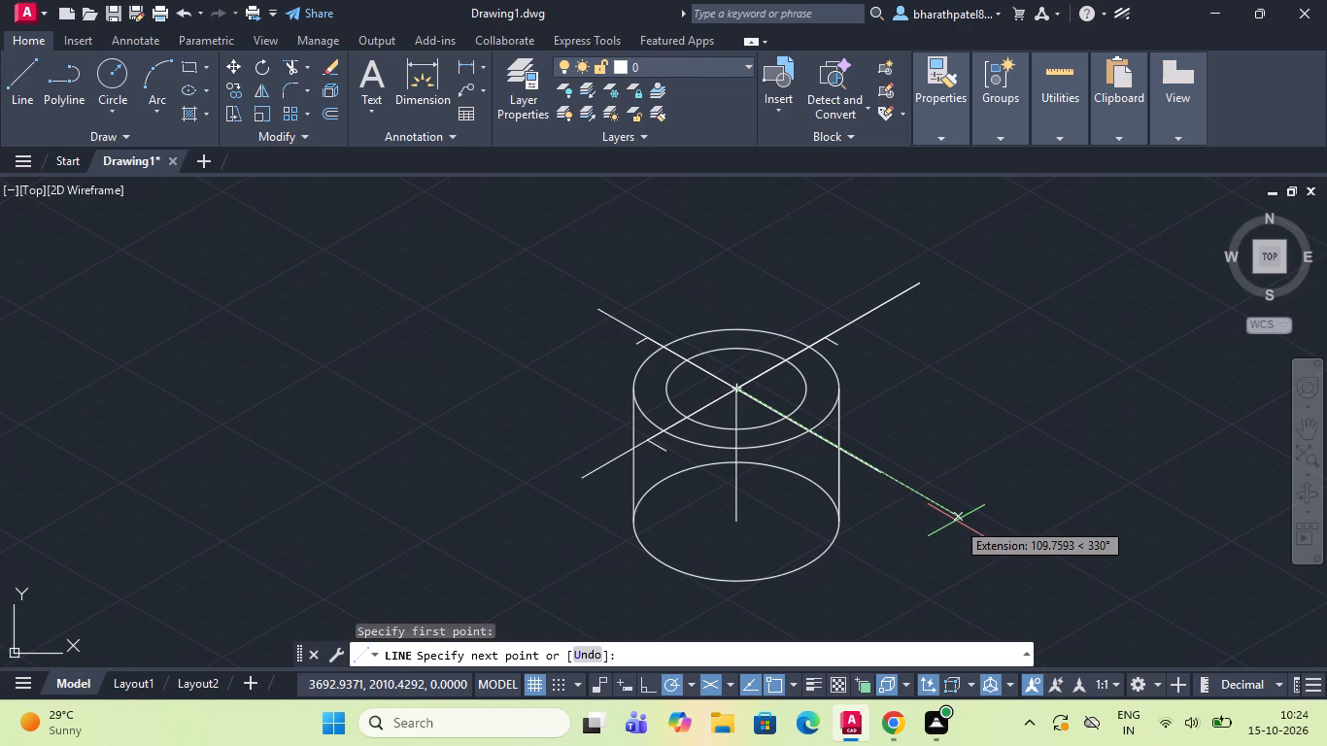
{"action": "type", "text": "44"}
{"action": "key", "text": "Return"}
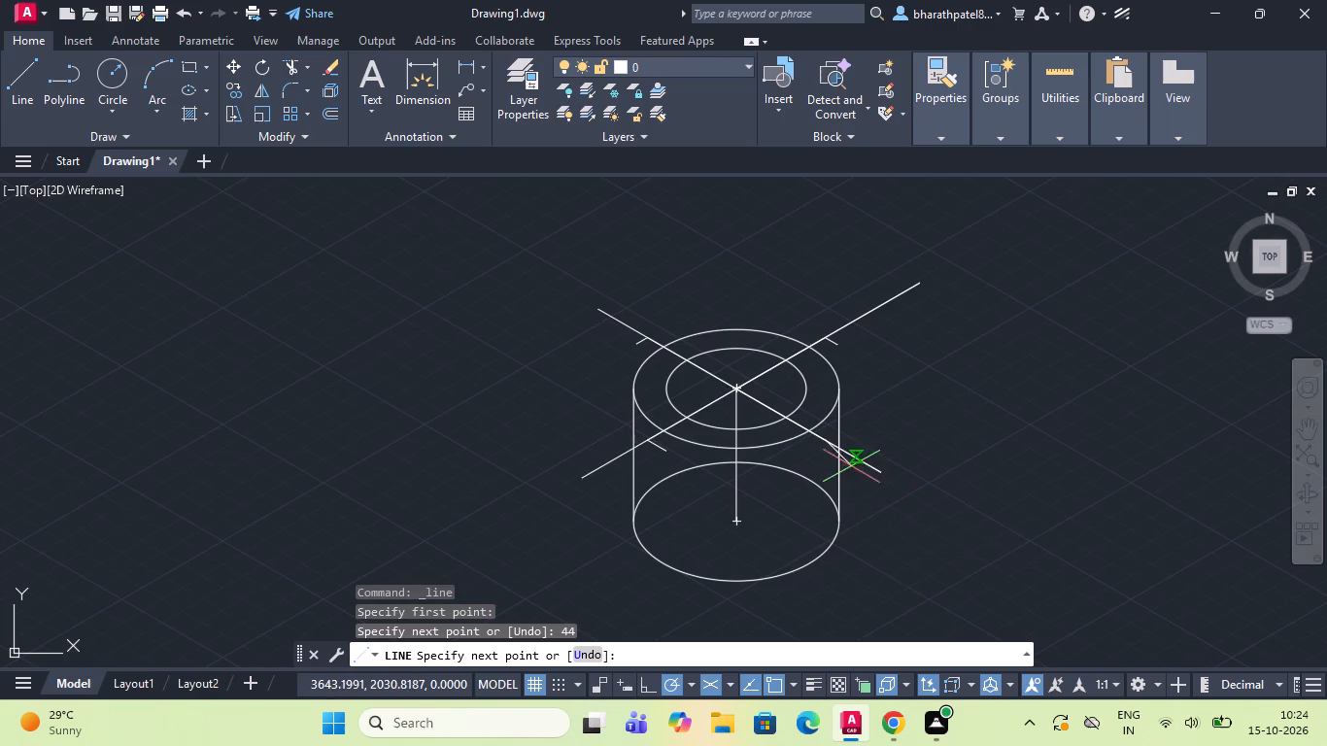
{"action": "scroll", "coordinate": [835, 463], "scroll_direction": "up", "scroll_amount": 2}
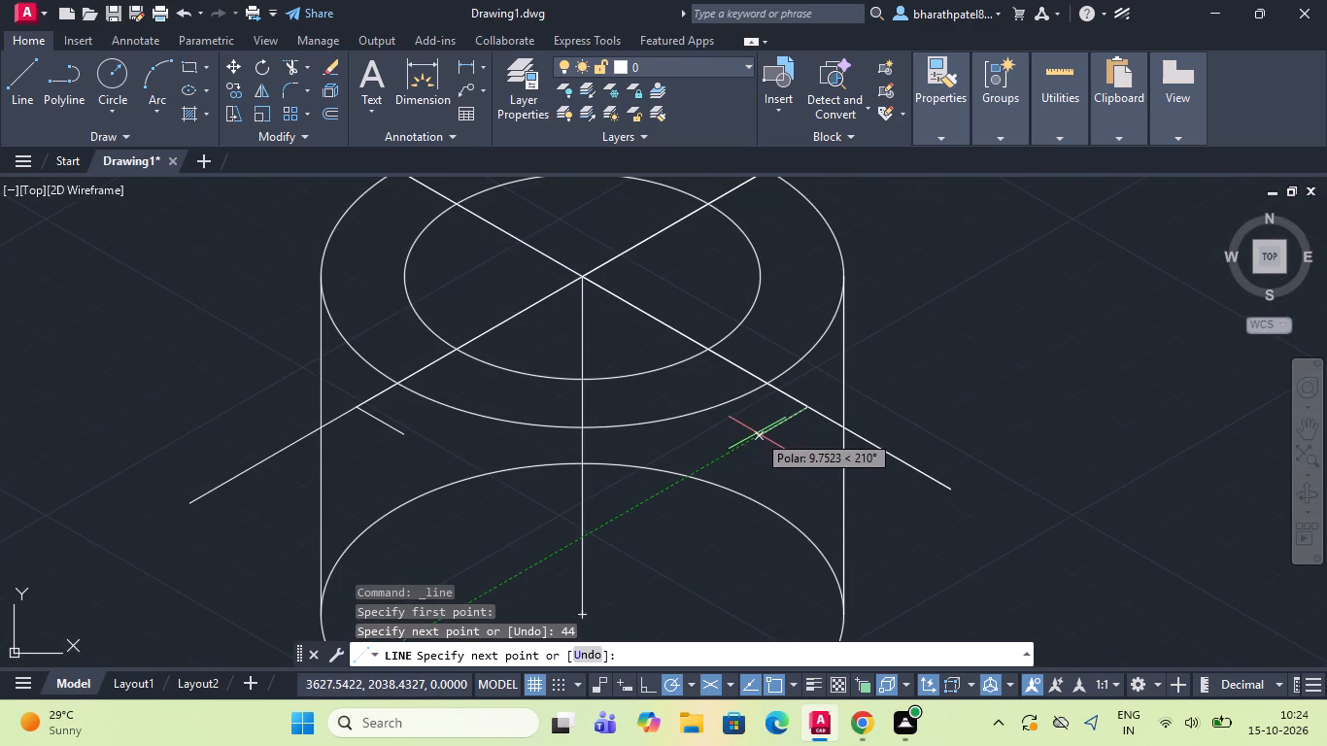
{"action": "left_click", "coordinate": [757, 433]}
{"action": "key", "text": "Escape"}
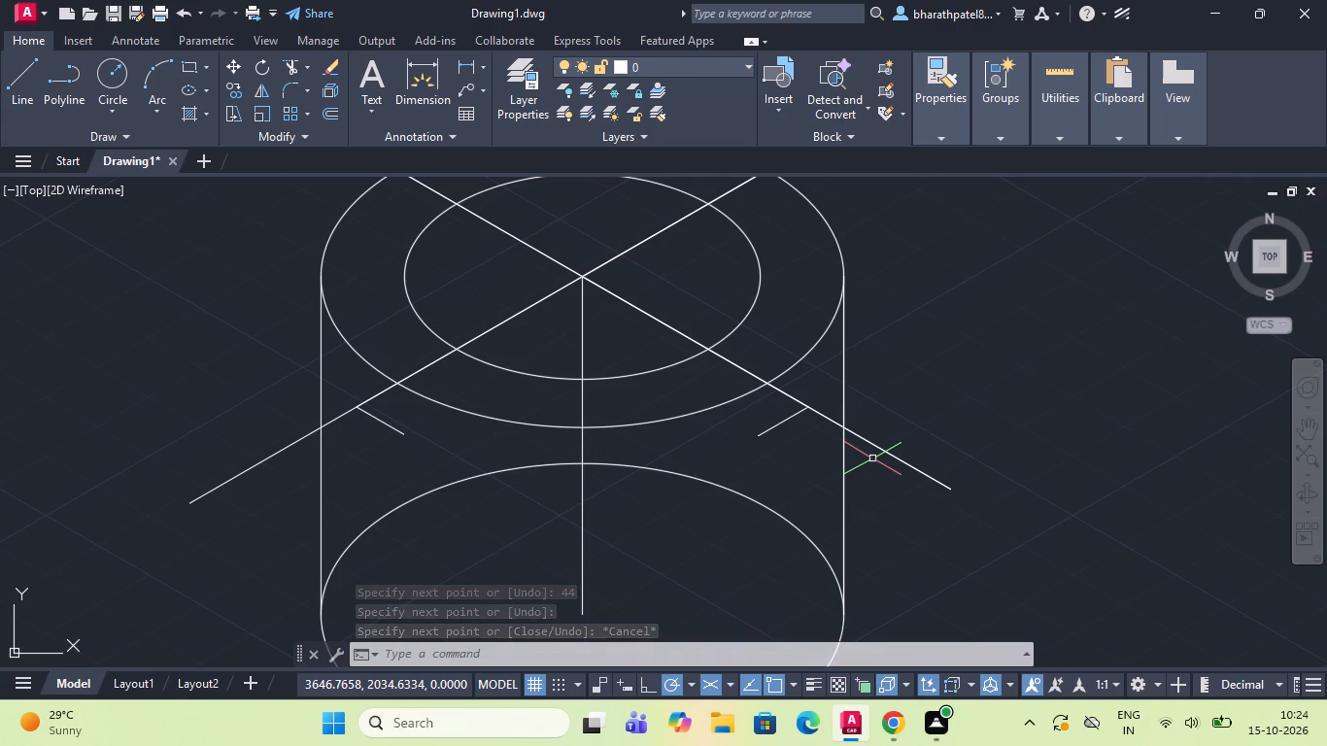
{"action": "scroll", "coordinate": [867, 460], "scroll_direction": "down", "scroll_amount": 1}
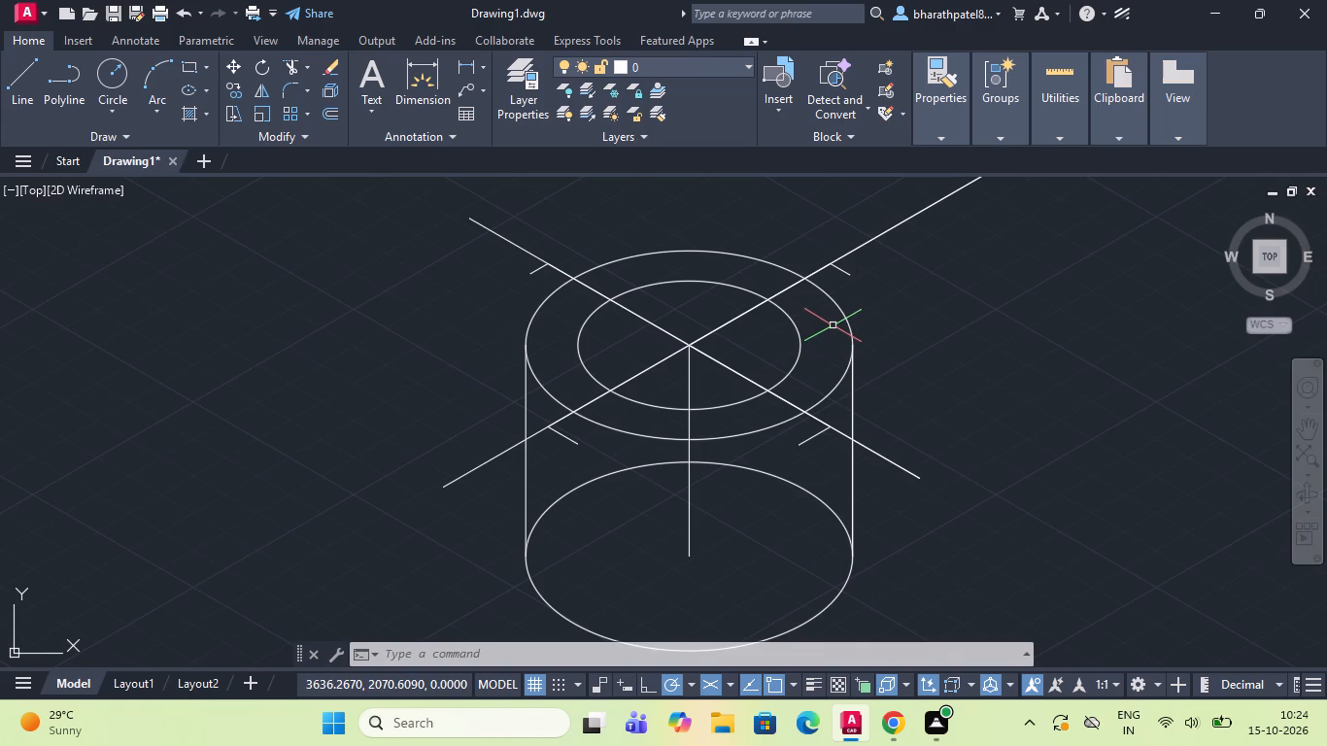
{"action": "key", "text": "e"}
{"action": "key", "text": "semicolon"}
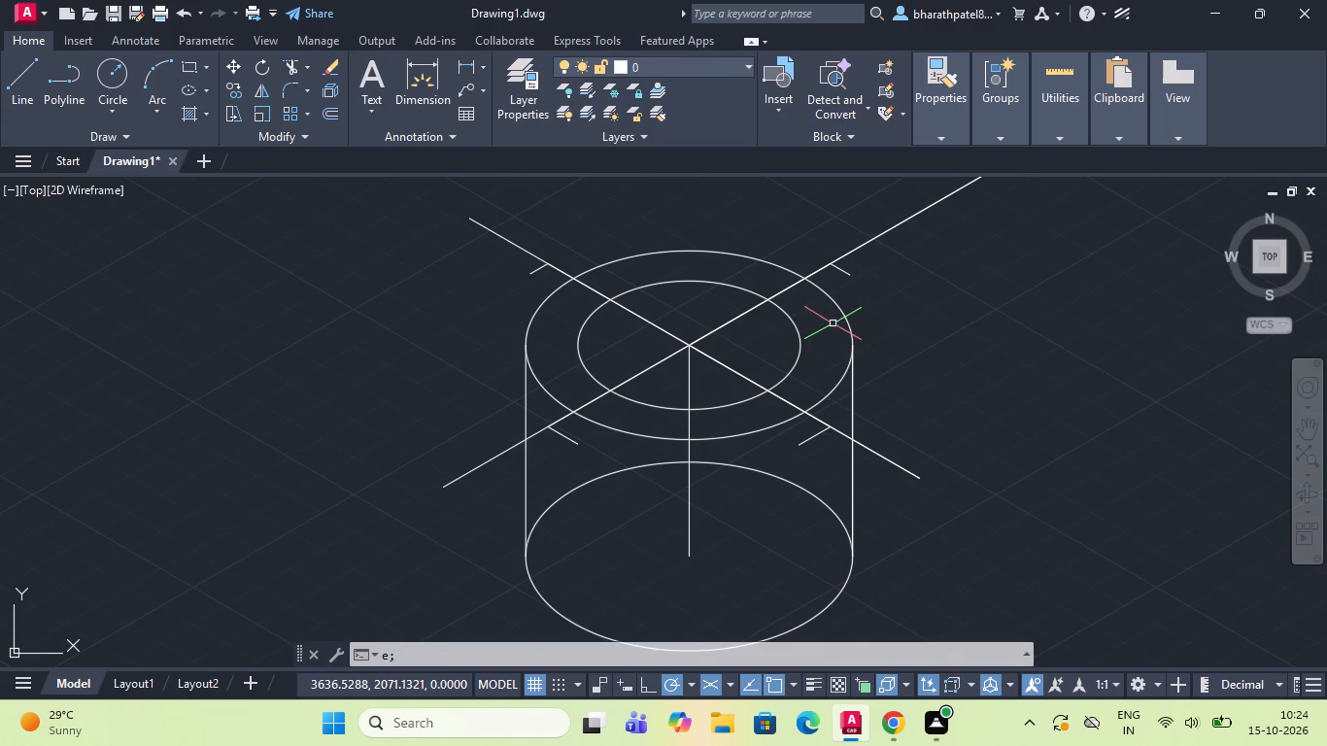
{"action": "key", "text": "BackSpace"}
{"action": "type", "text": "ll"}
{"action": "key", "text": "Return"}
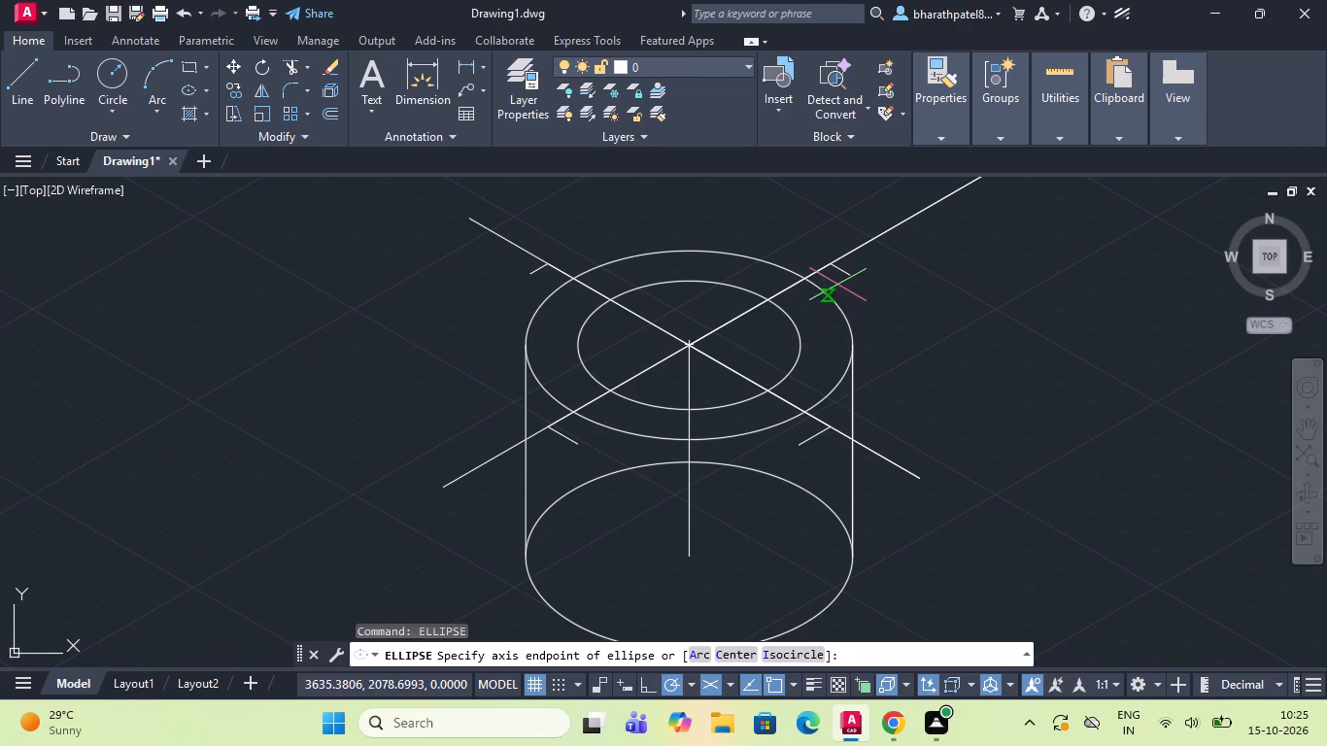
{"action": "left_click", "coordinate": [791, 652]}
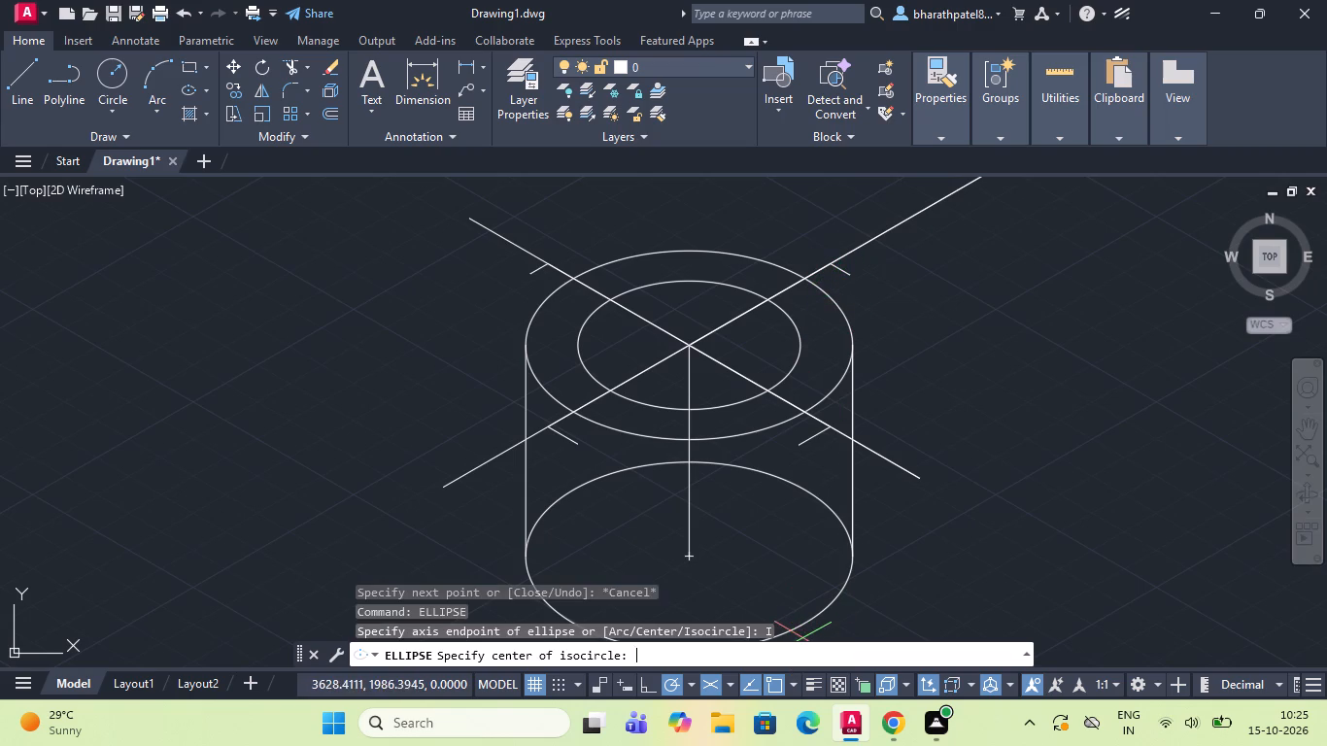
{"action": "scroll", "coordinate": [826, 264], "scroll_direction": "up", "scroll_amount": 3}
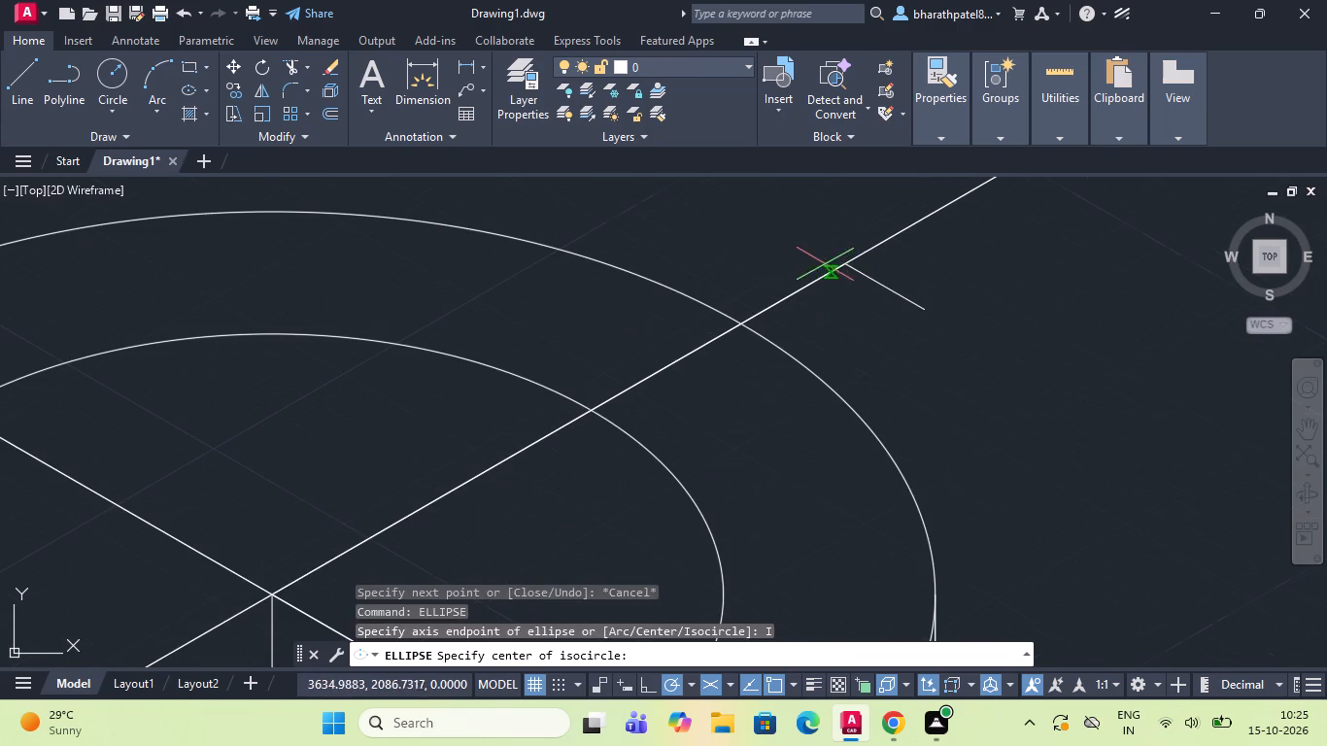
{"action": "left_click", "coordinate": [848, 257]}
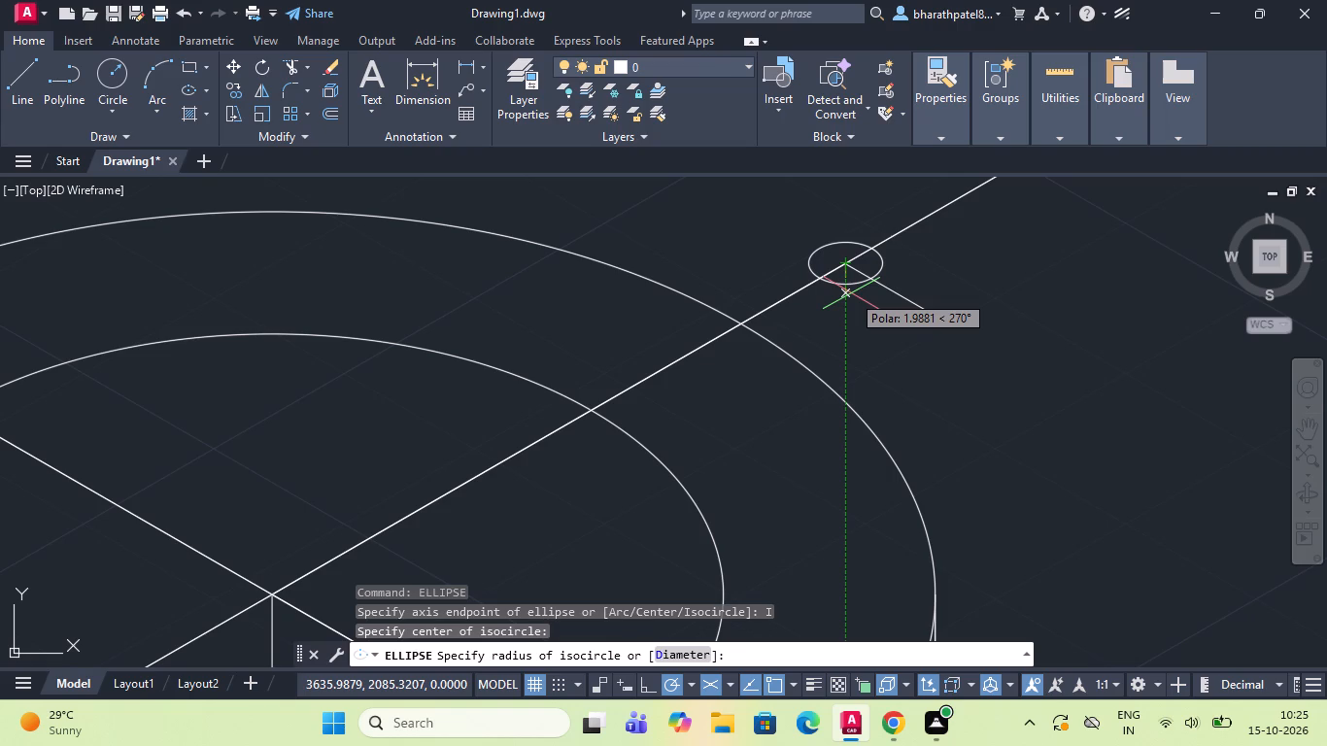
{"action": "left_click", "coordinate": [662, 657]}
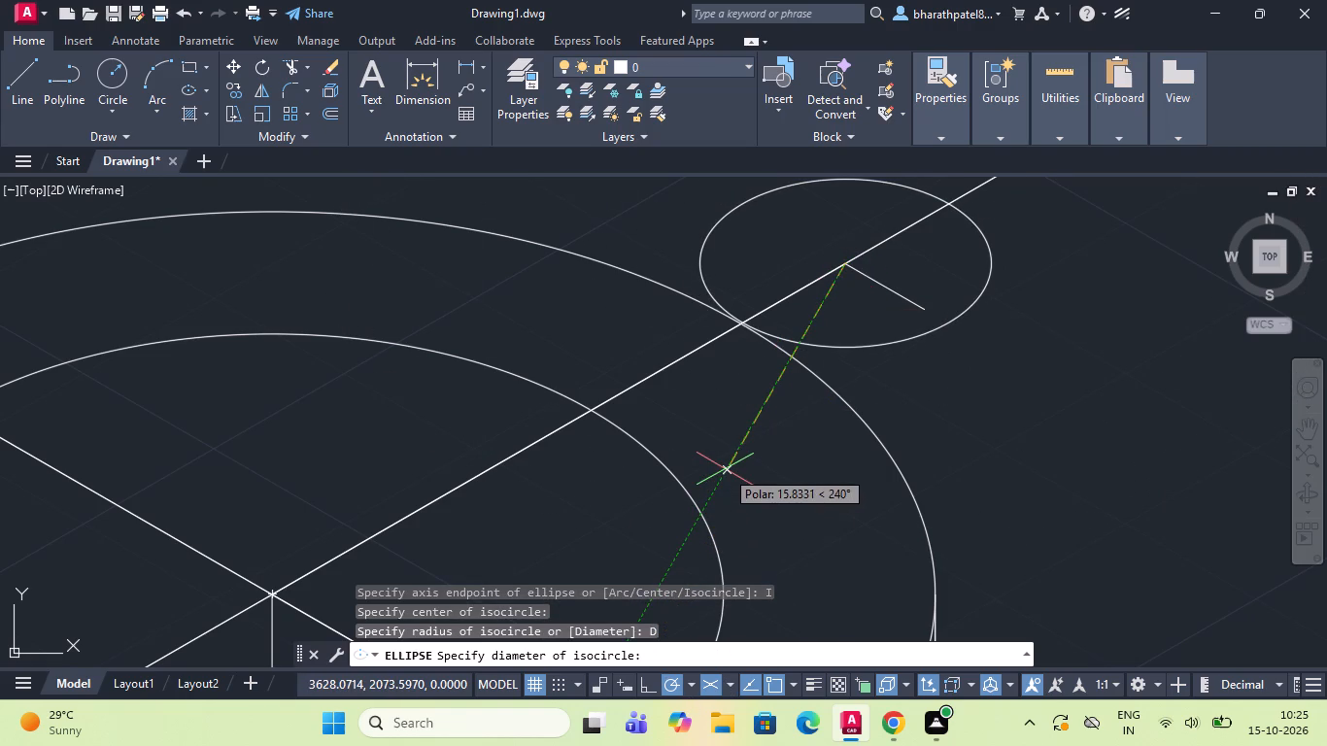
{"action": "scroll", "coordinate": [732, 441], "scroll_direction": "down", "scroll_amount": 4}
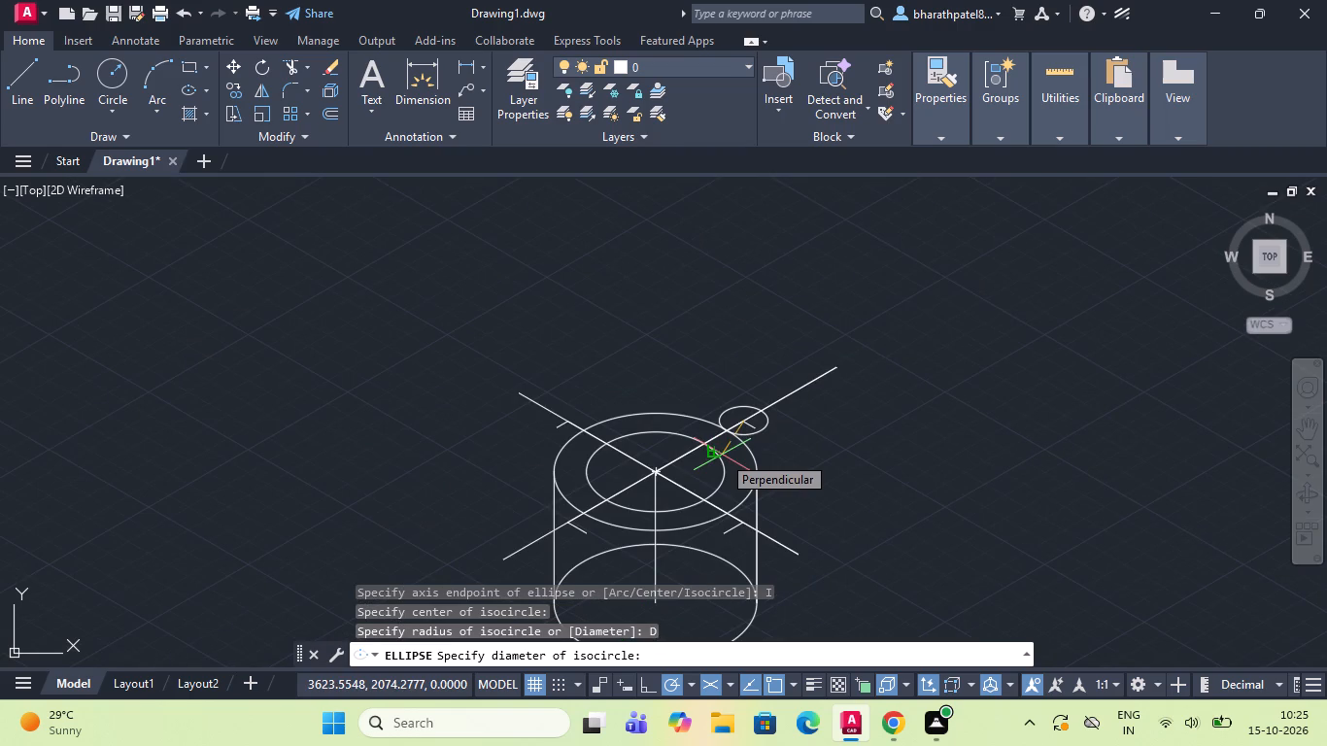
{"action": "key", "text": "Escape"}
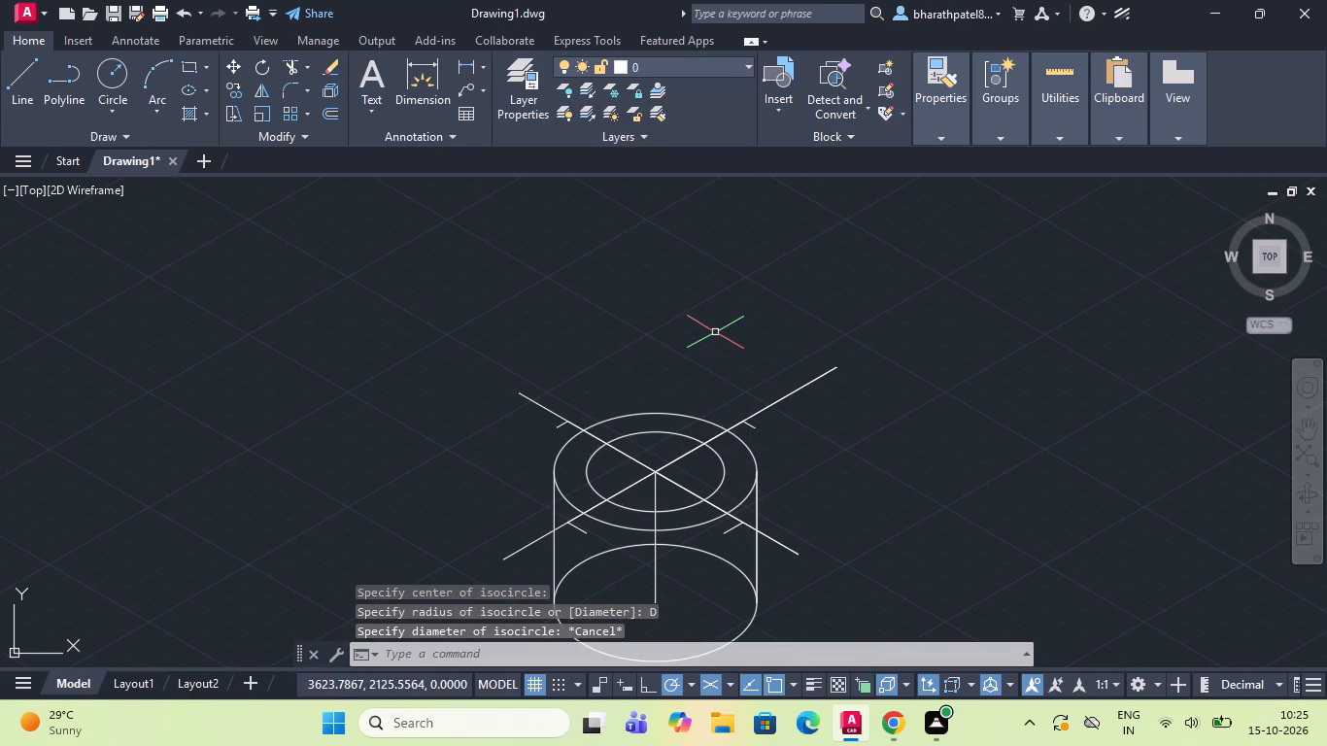
Draw a vertical line about 143 units long straight down from the top isocircles' centre, extending below the lower isocircle.
{"action": "scroll", "coordinate": [620, 342], "scroll_direction": "down", "scroll_amount": 2}
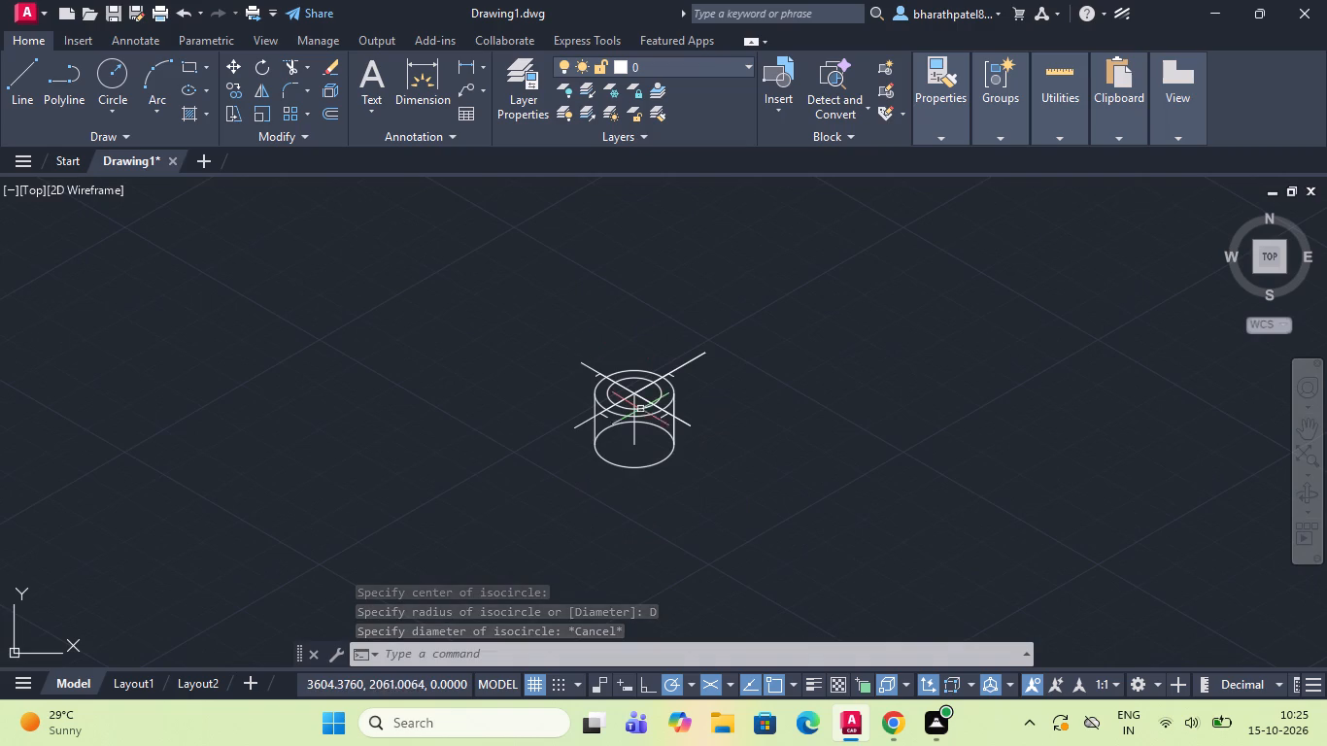
{"action": "scroll", "coordinate": [642, 422], "scroll_direction": "up", "scroll_amount": 3}
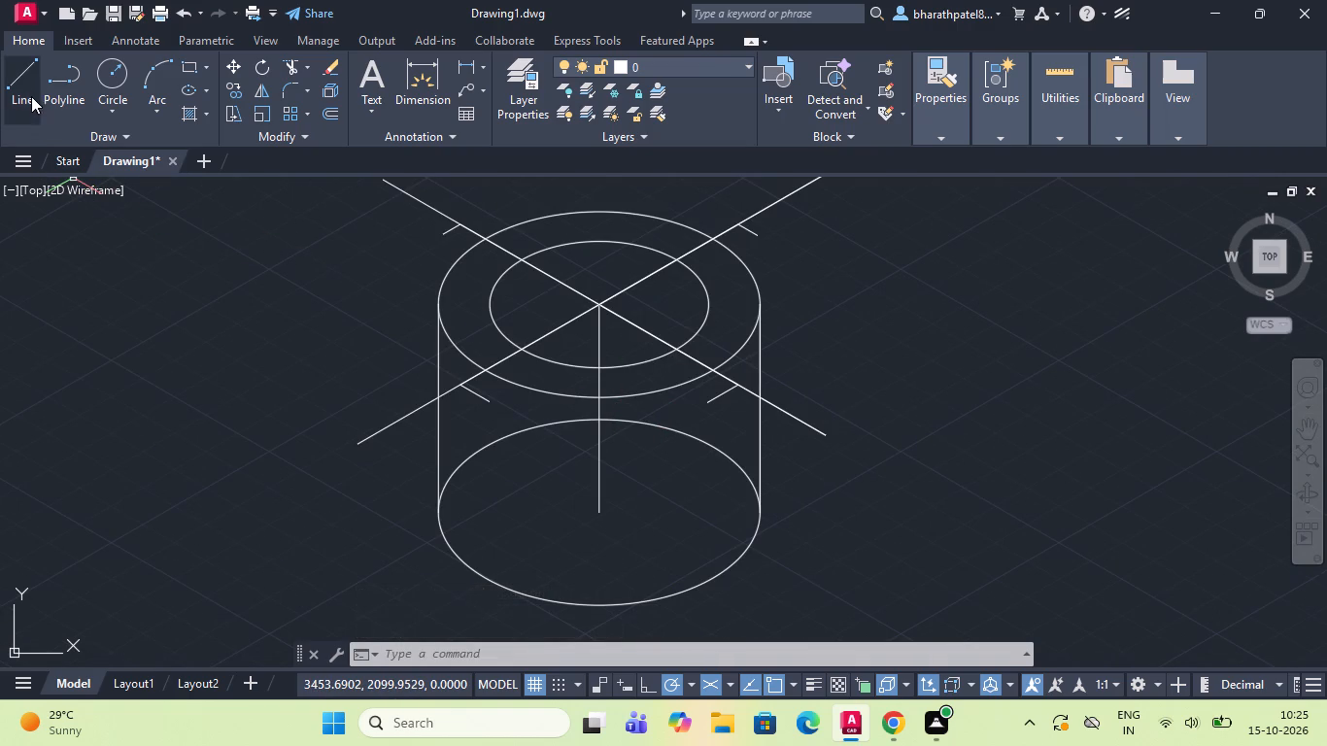
{"action": "left_click", "coordinate": [23, 83]}
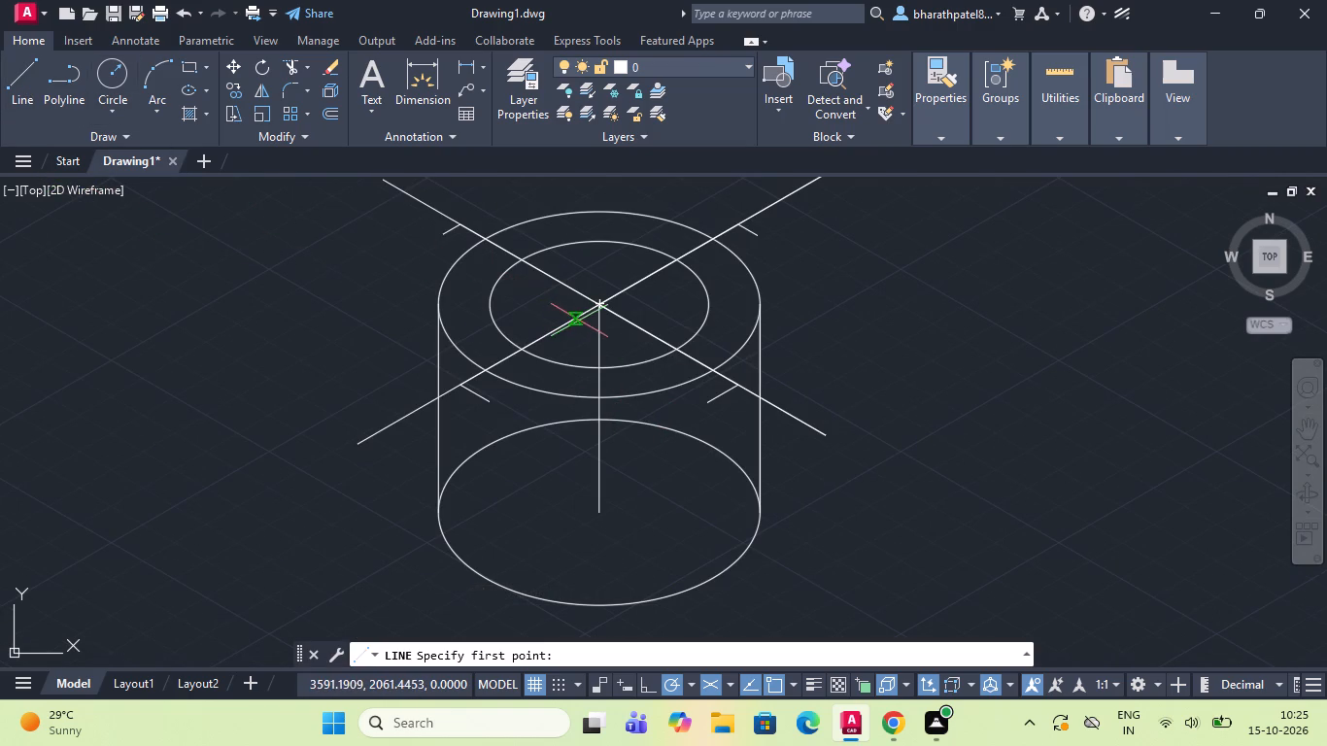
{"action": "left_click", "coordinate": [596, 299]}
{"action": "scroll", "coordinate": [597, 298], "scroll_direction": "down", "scroll_amount": 2}
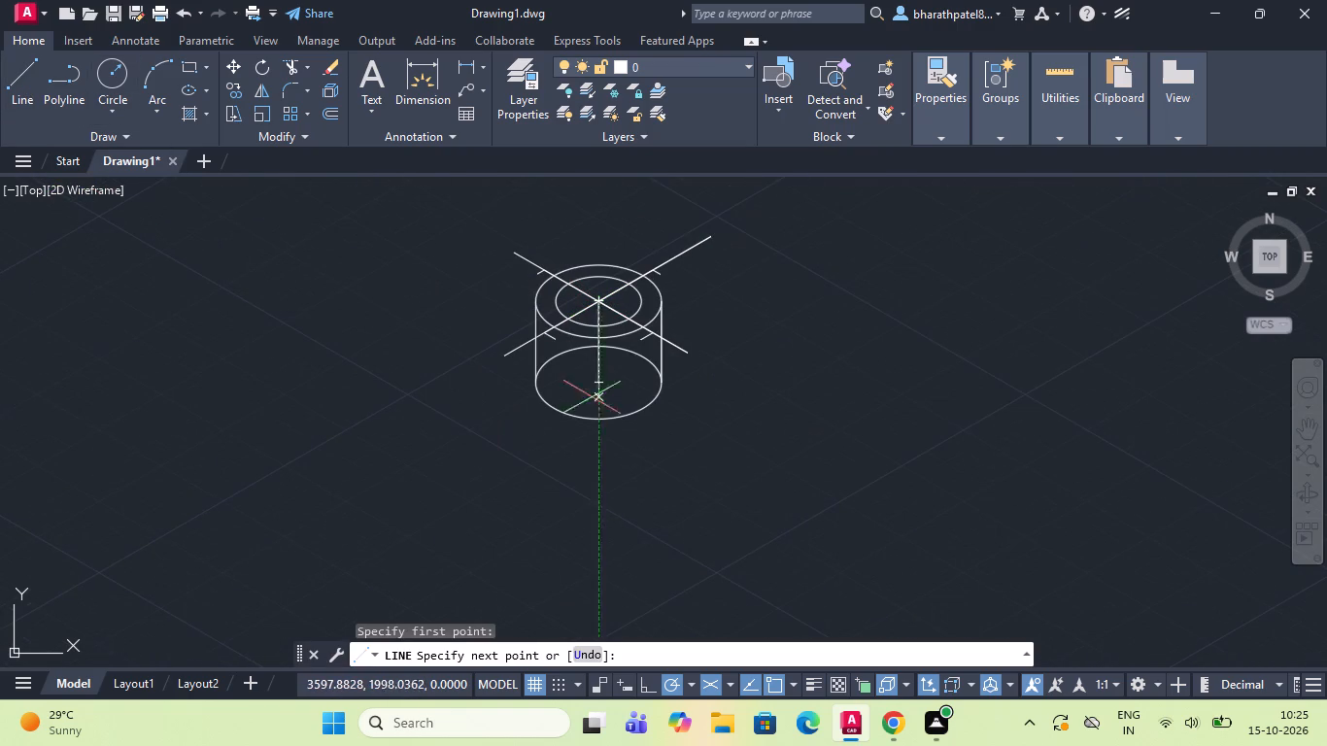
{"action": "left_click", "coordinate": [591, 505]}
{"action": "key", "text": "Escape"}
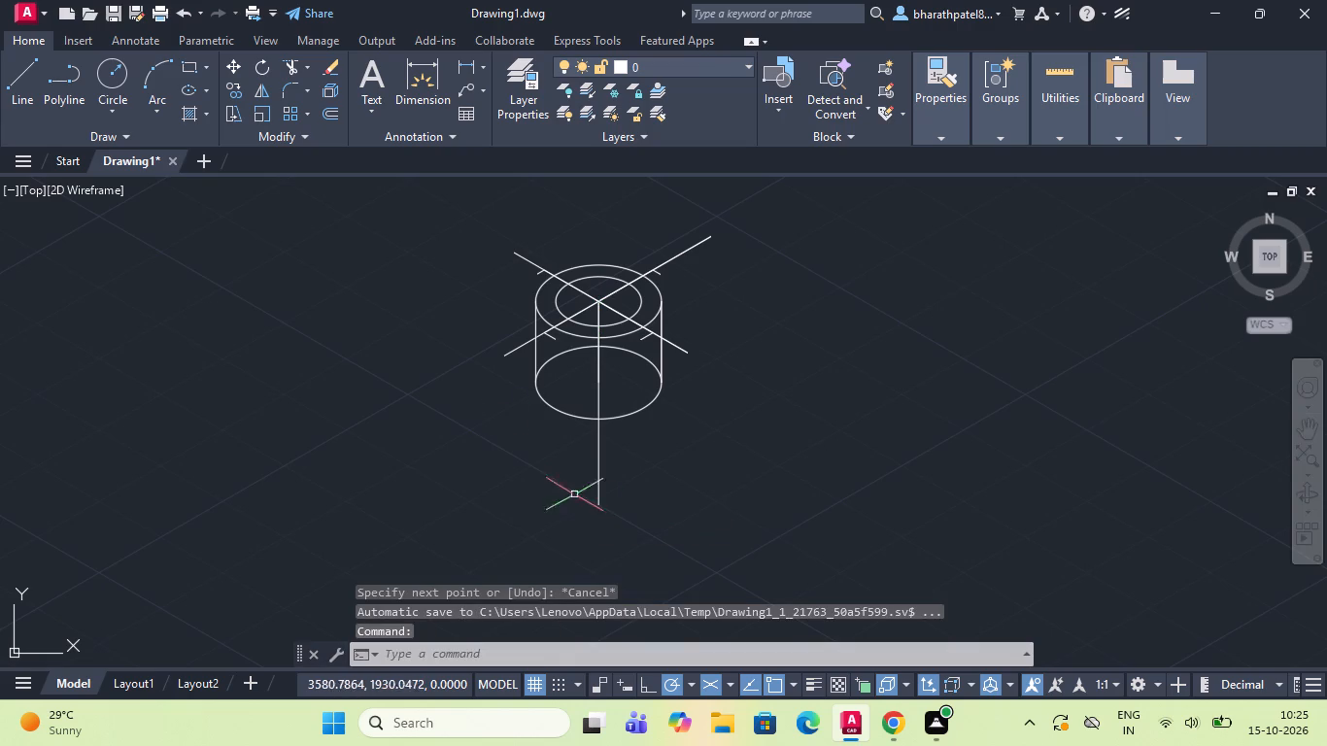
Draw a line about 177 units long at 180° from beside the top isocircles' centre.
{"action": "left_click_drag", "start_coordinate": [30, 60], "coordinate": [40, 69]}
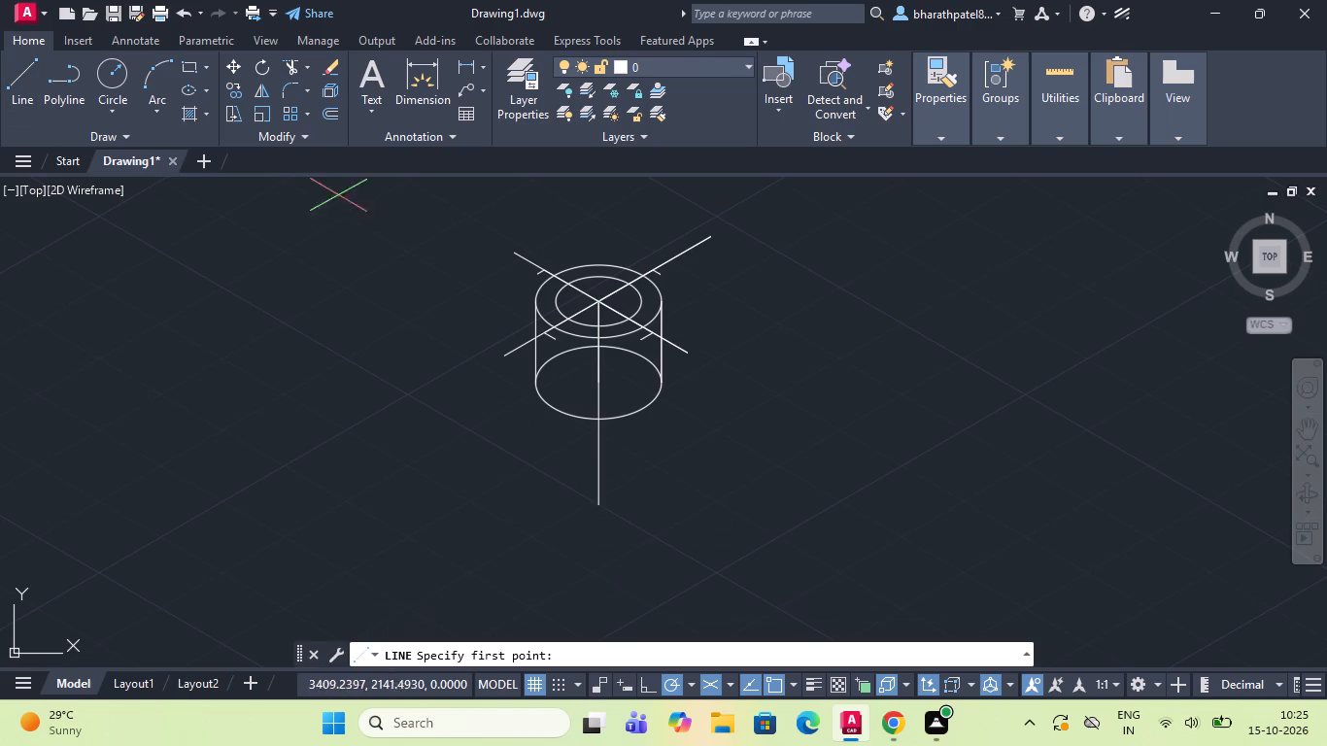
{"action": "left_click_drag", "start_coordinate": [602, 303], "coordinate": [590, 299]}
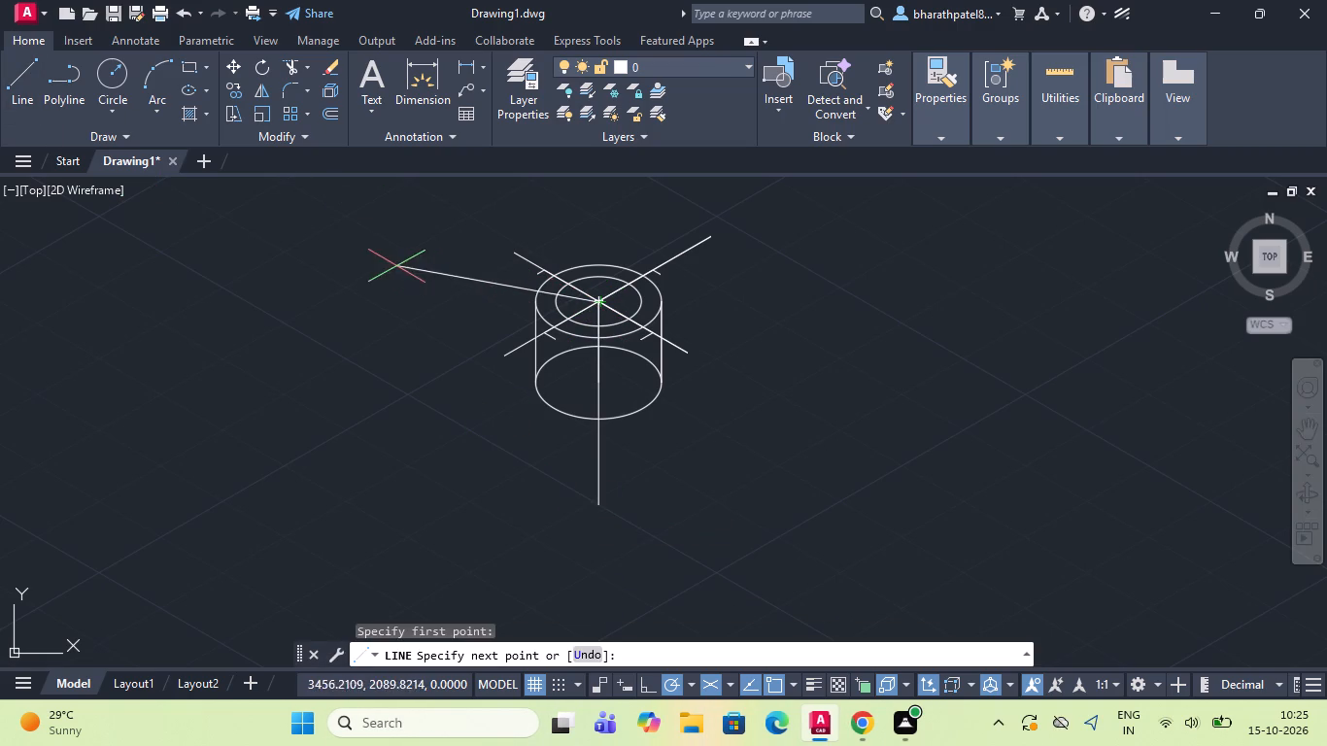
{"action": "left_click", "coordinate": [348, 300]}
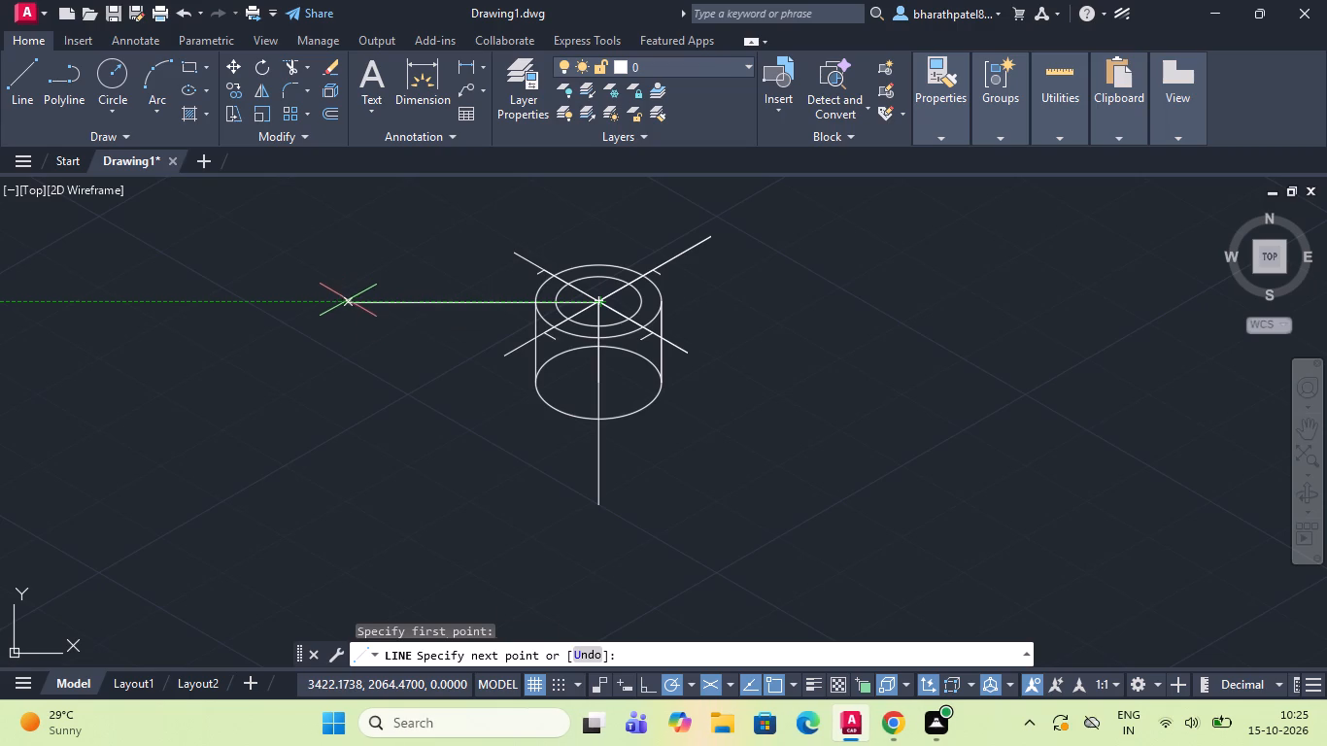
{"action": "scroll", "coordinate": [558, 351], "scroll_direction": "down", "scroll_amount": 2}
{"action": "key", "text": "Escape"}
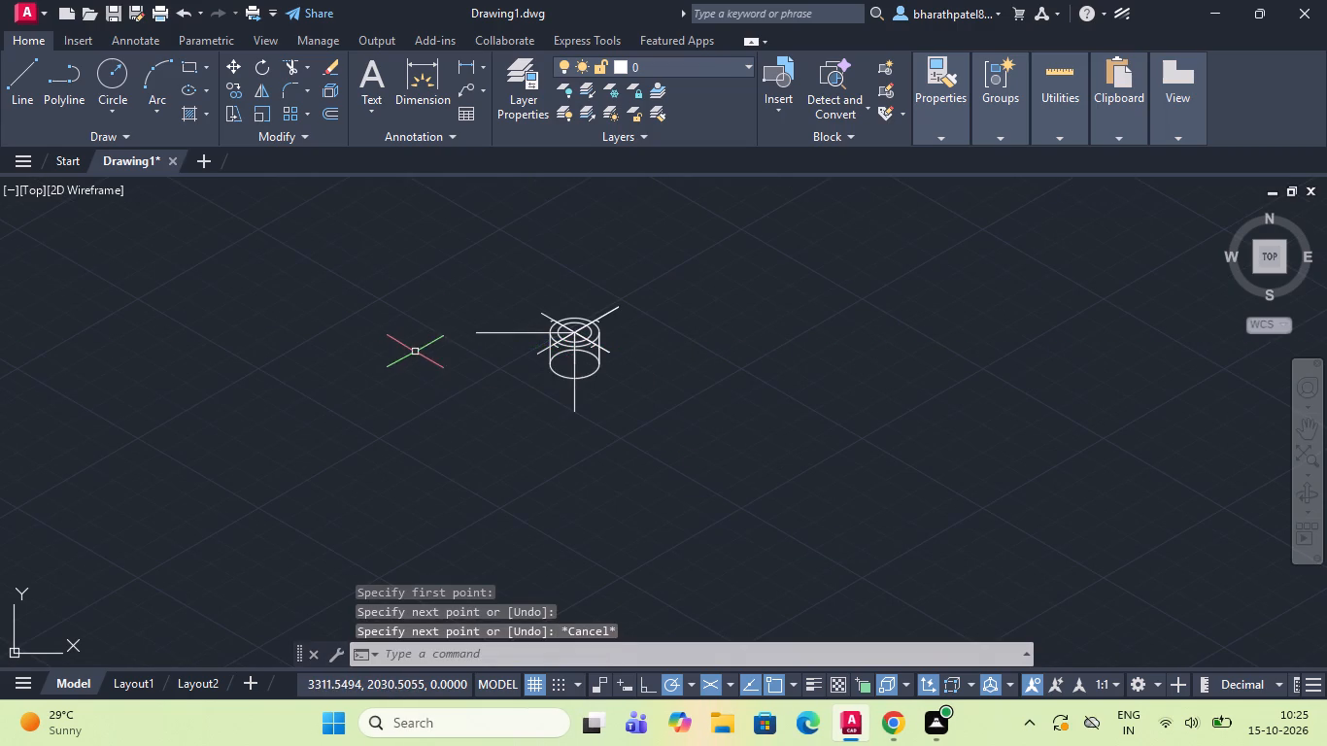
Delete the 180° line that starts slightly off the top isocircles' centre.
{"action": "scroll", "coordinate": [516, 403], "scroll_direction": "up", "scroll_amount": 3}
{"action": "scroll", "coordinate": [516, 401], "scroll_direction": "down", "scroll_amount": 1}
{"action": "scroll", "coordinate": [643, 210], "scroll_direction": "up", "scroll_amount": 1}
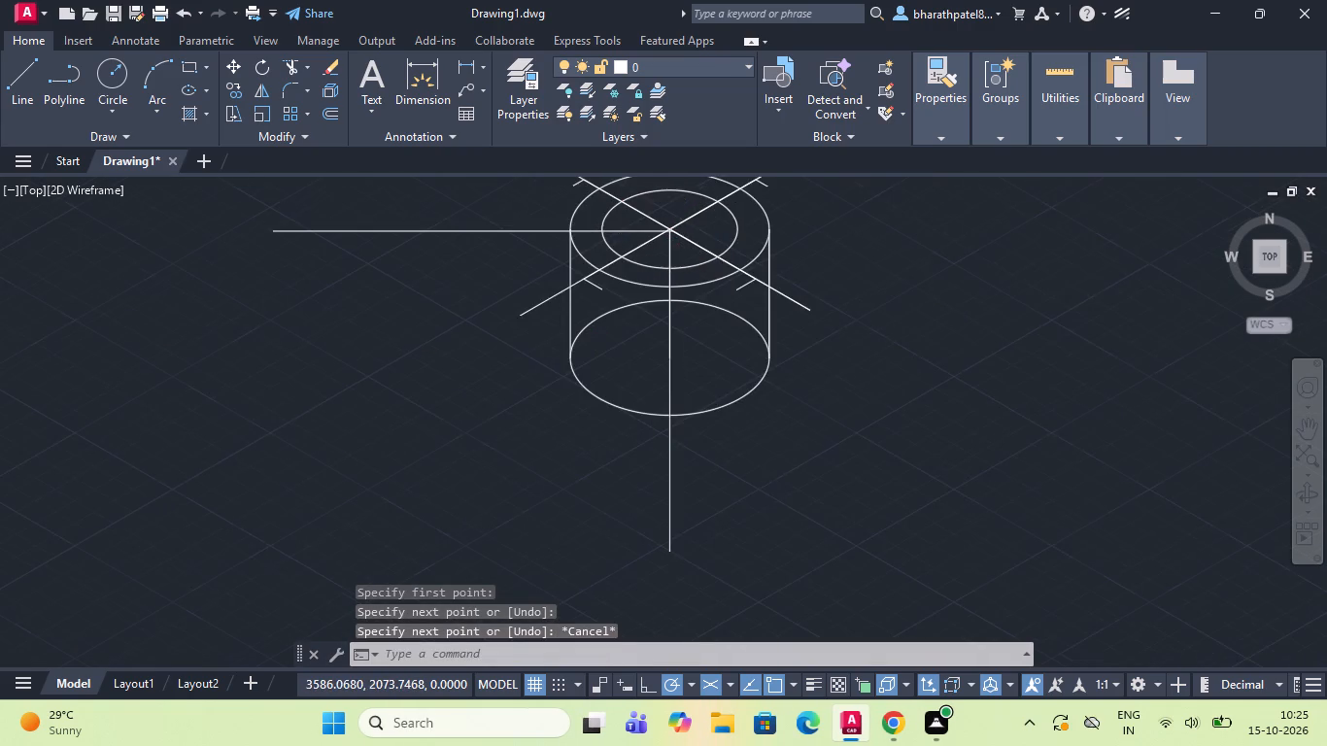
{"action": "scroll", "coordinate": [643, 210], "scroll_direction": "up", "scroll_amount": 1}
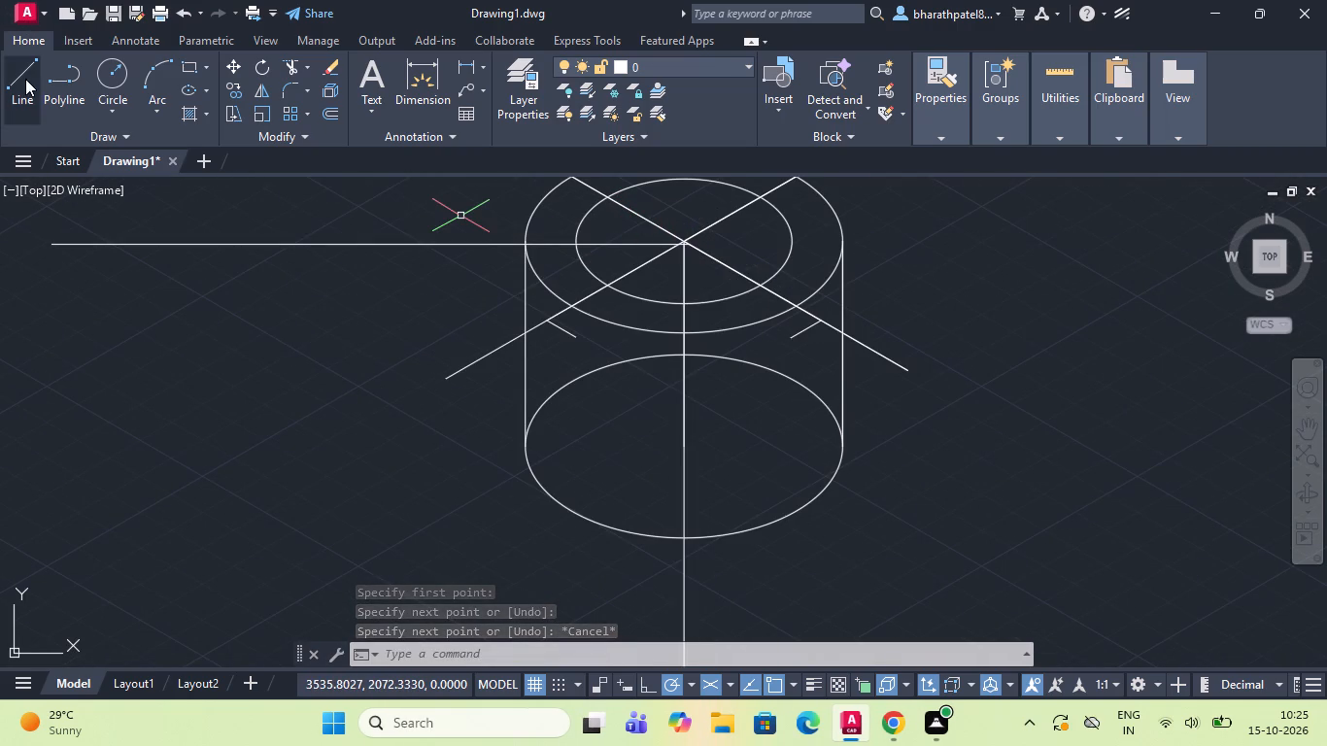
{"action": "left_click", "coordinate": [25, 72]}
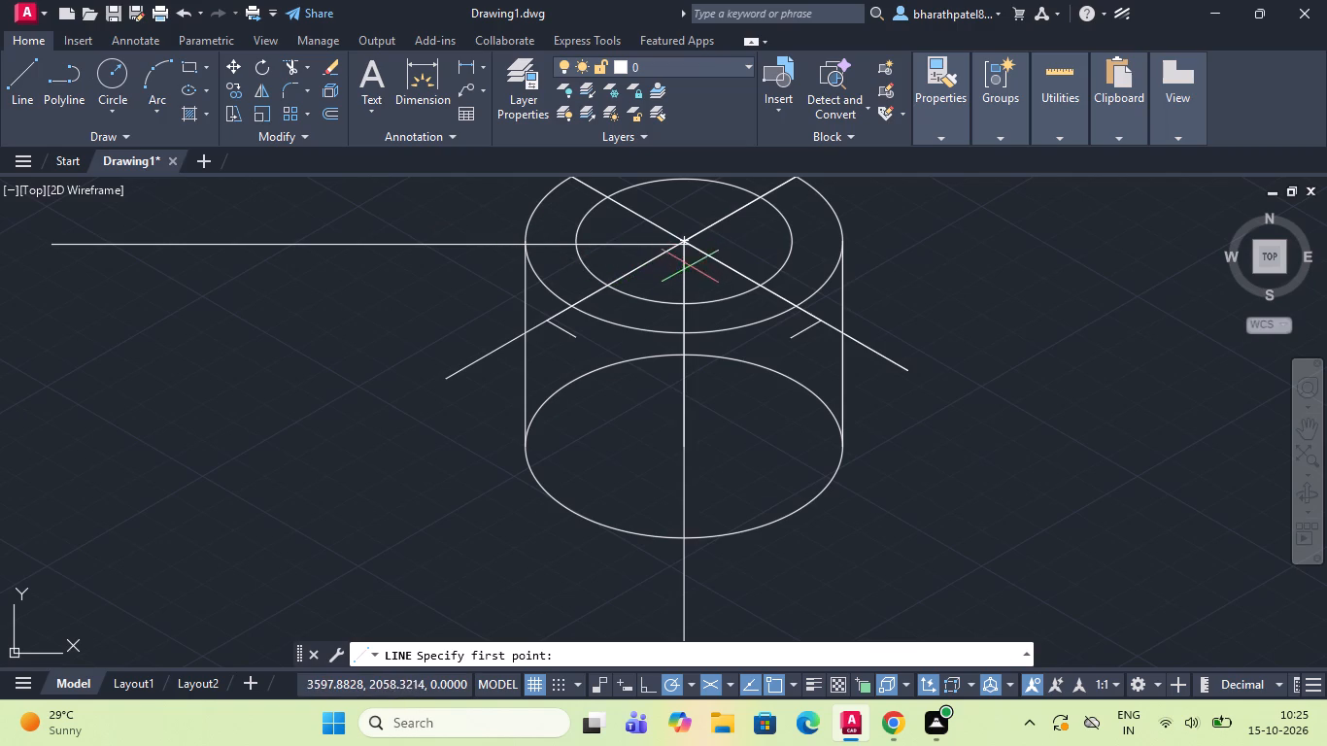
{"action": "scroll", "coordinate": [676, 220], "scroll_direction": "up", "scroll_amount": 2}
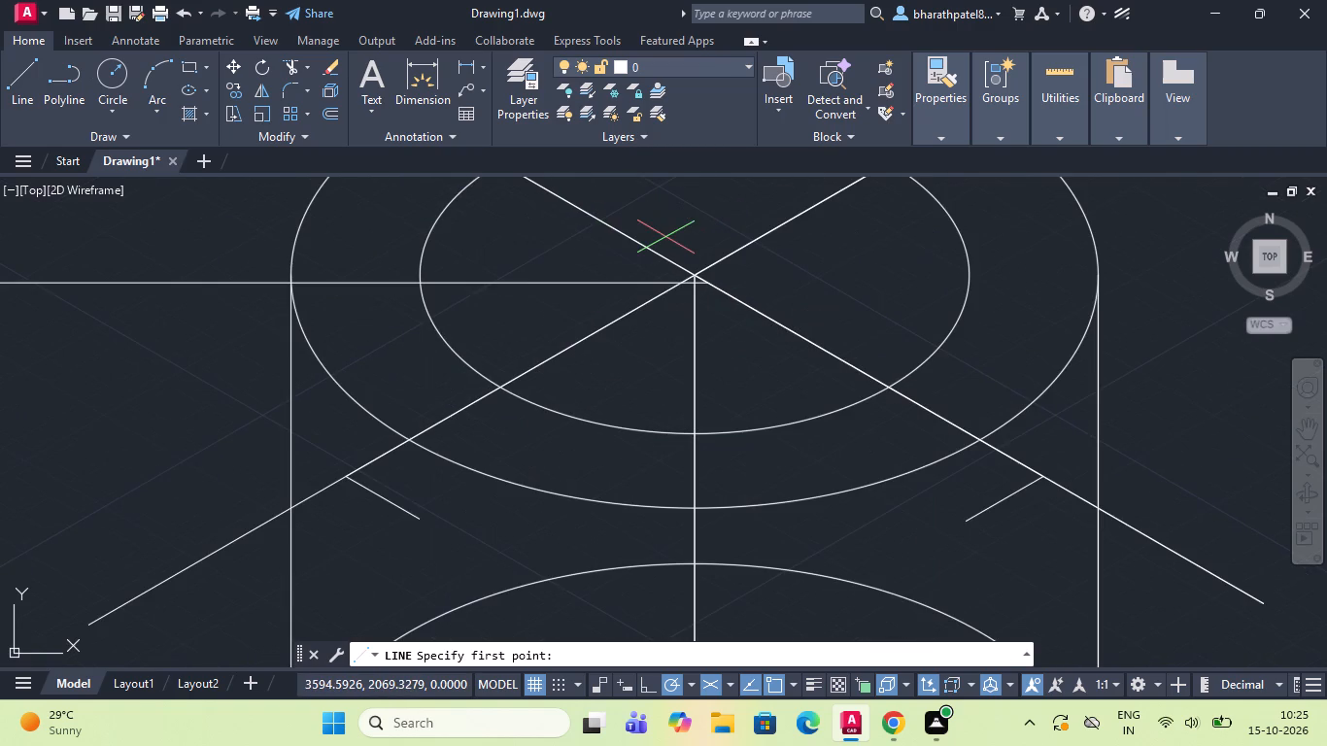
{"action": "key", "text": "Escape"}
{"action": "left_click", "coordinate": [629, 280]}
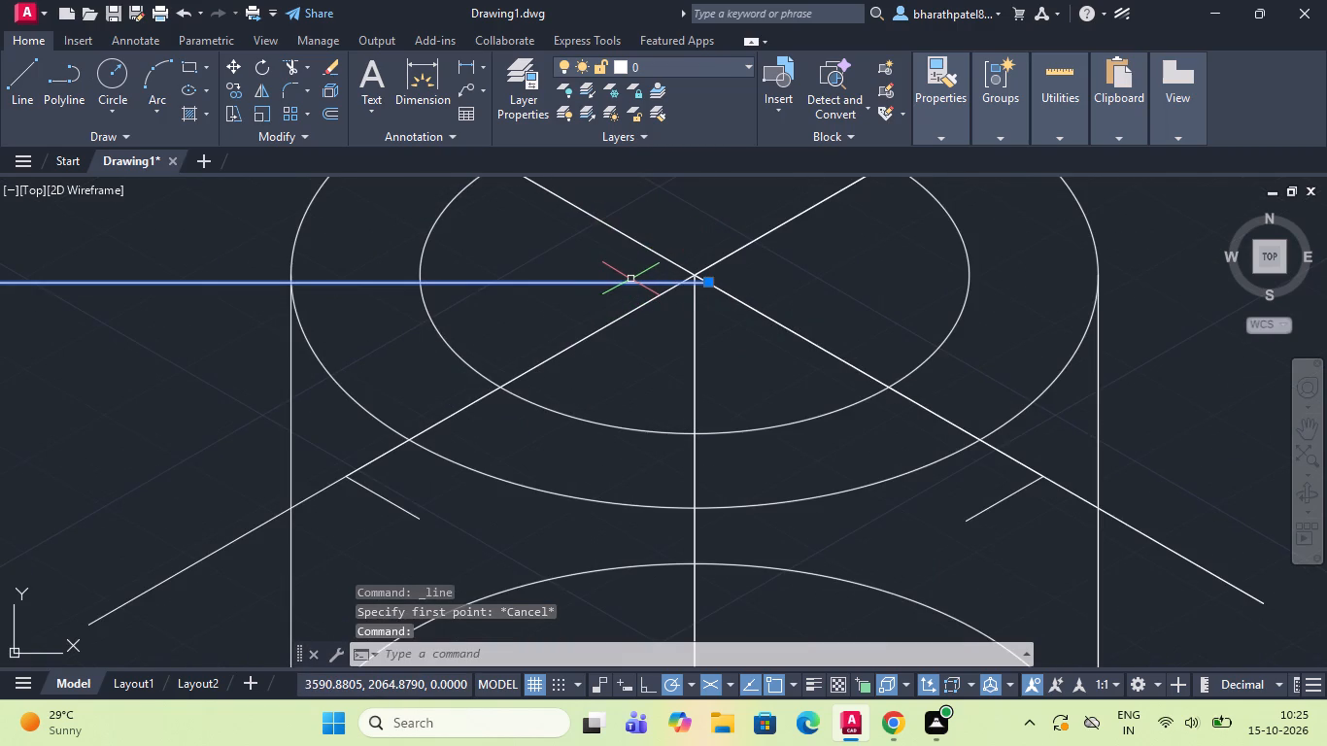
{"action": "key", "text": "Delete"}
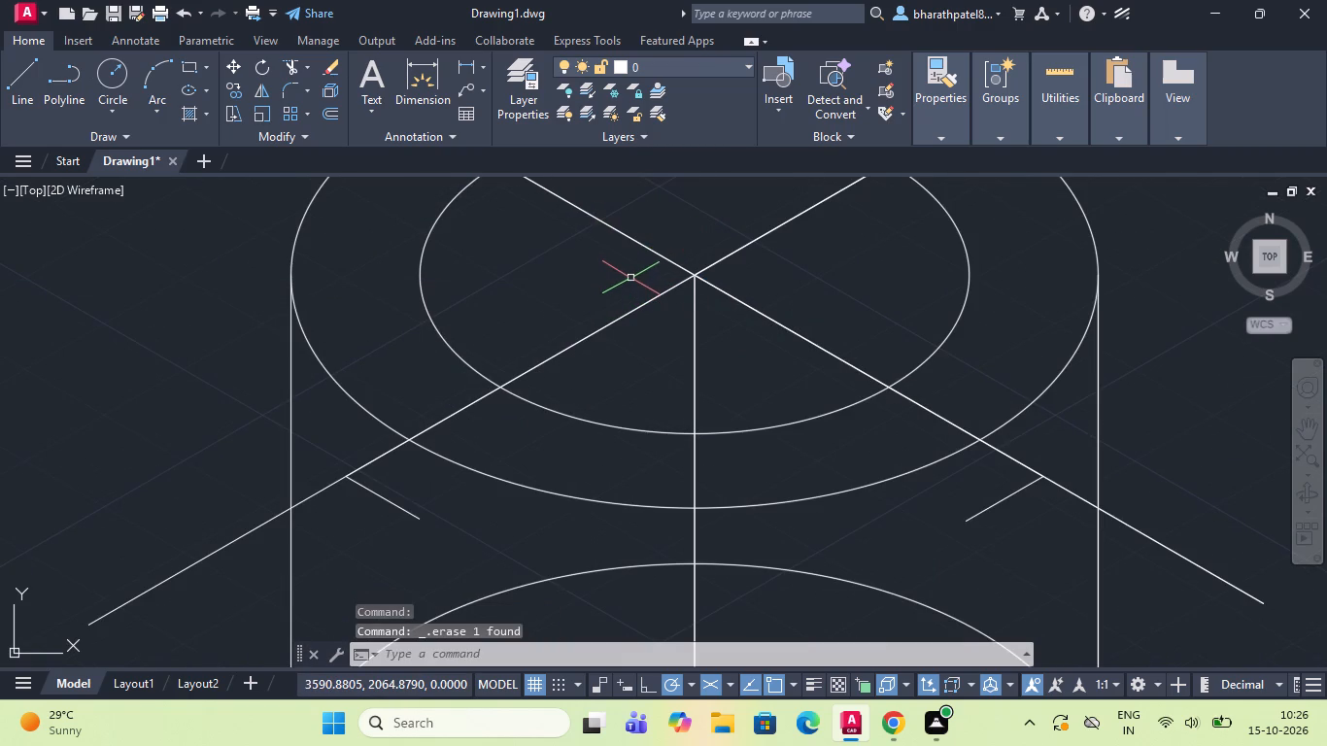
Draw a line about 175 units long at 180° from the exact centre of the top isocircles.
{"action": "left_click", "coordinate": [9, 79]}
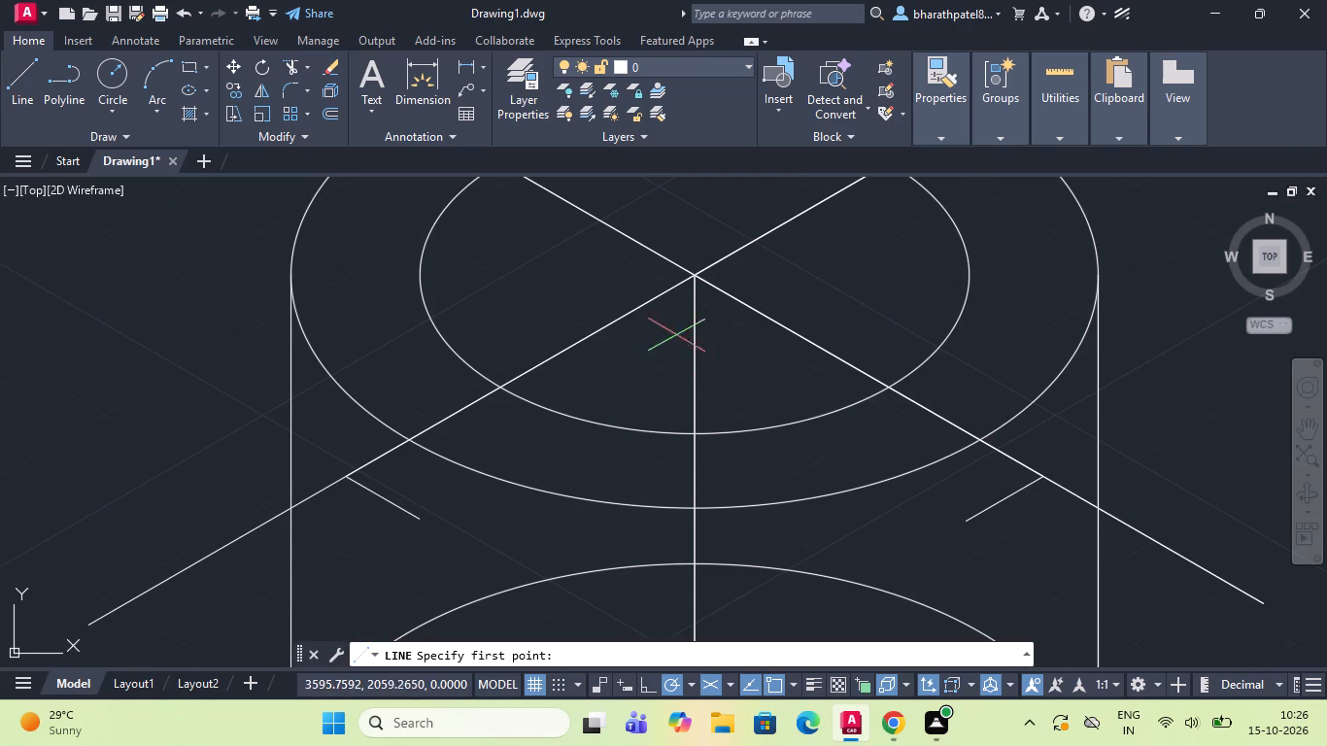
{"action": "left_click", "coordinate": [695, 275]}
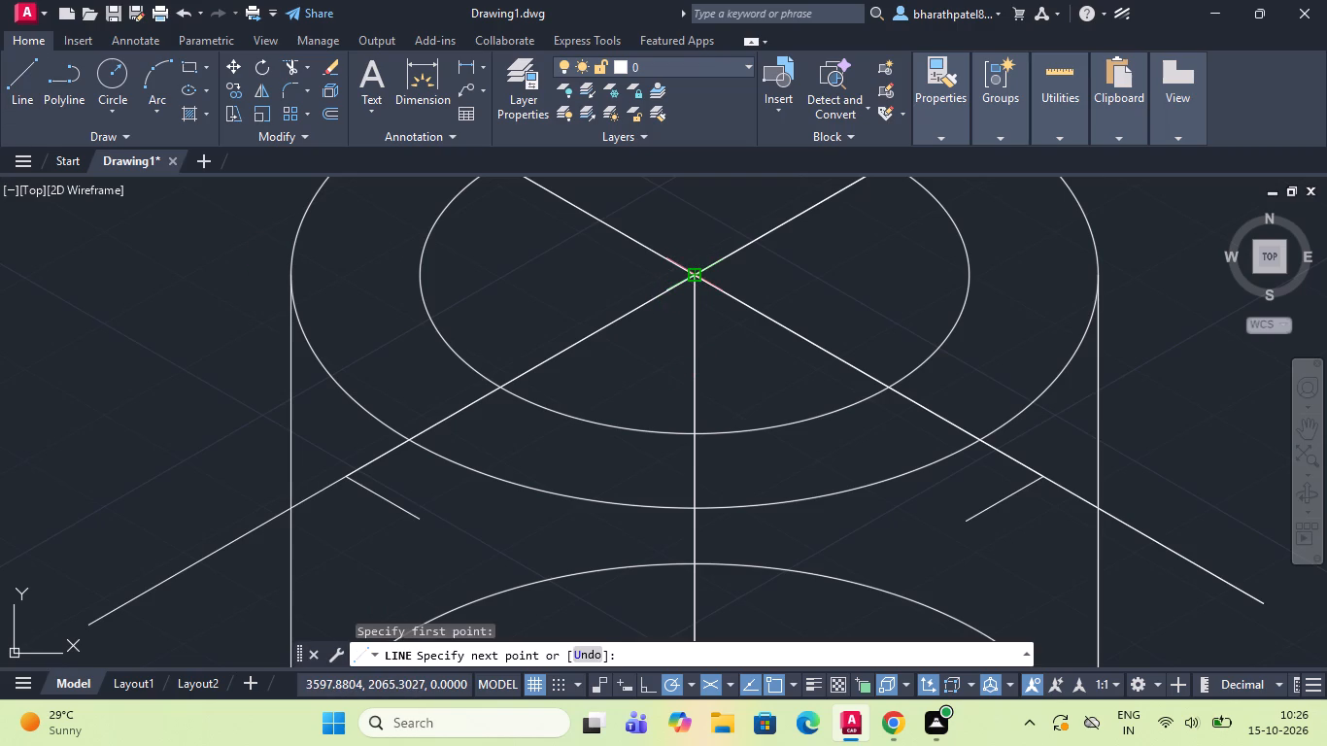
{"action": "scroll", "coordinate": [695, 275], "scroll_direction": "down", "scroll_amount": 3}
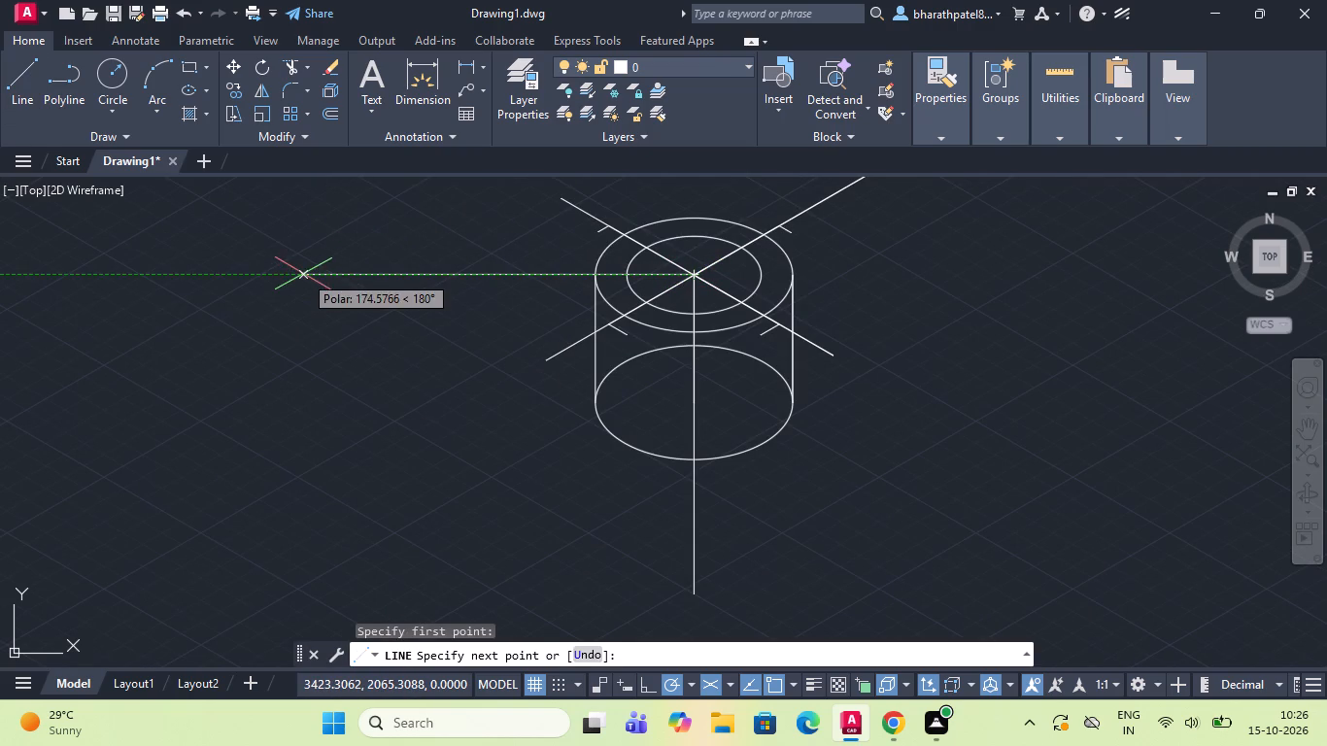
{"action": "left_click", "coordinate": [303, 272]}
{"action": "key", "text": "Escape"}
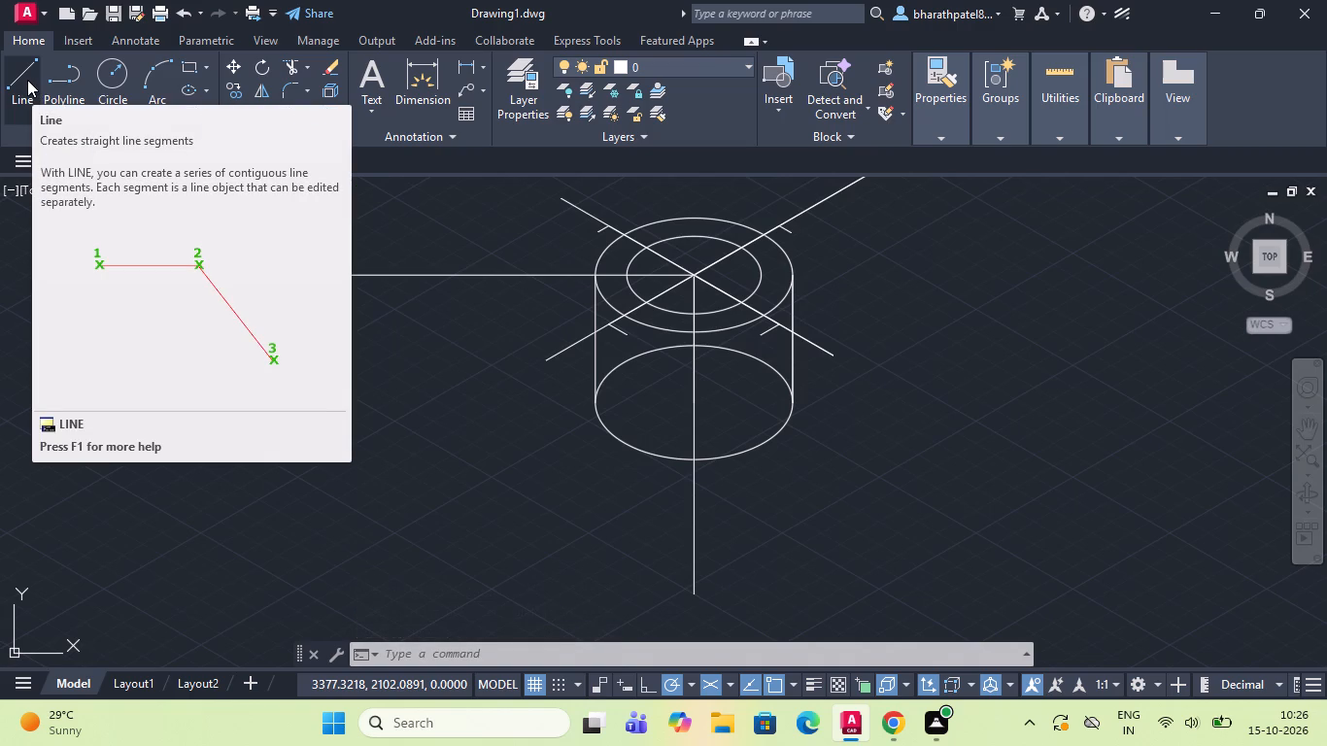
Draw a line about 146 units long at 300° from the top isocircles' centre, crossing the cylinder's body.
{"action": "left_click_drag", "start_coordinate": [8, 75], "coordinate": [19, 80]}
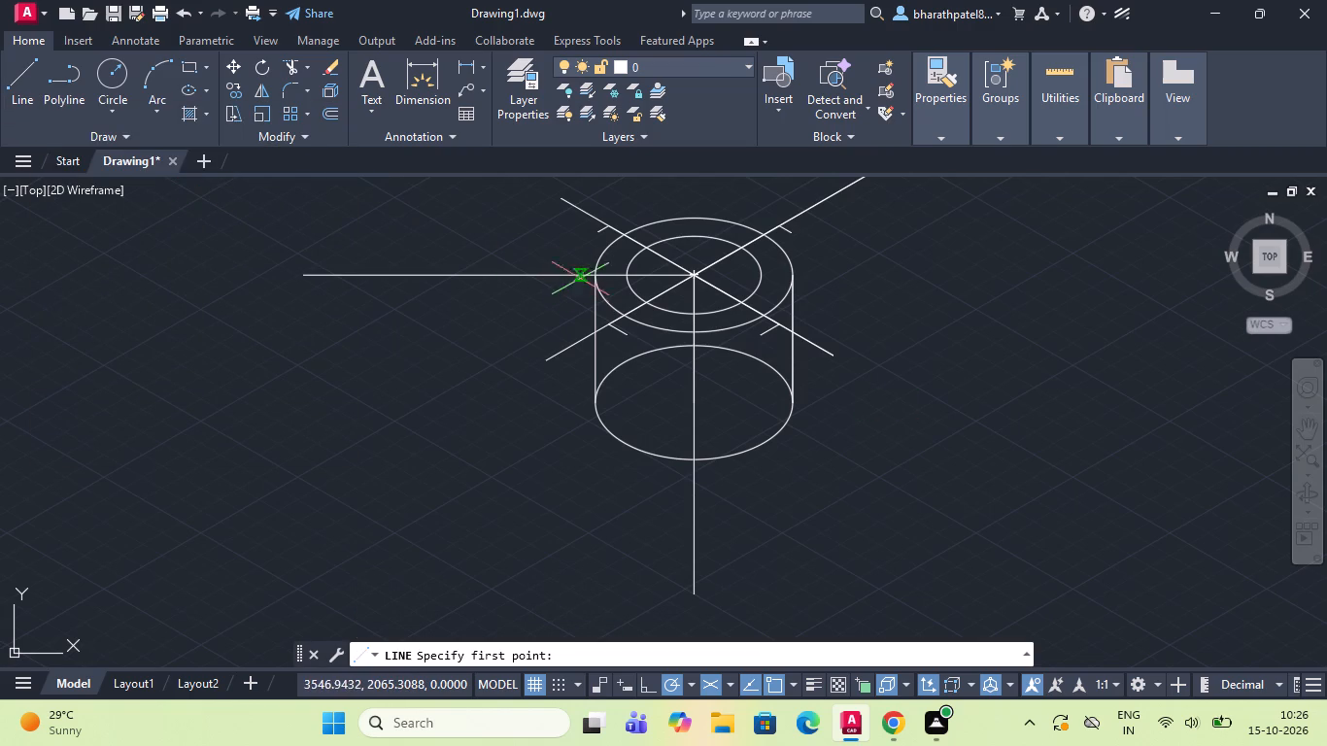
{"action": "left_click", "coordinate": [697, 270]}
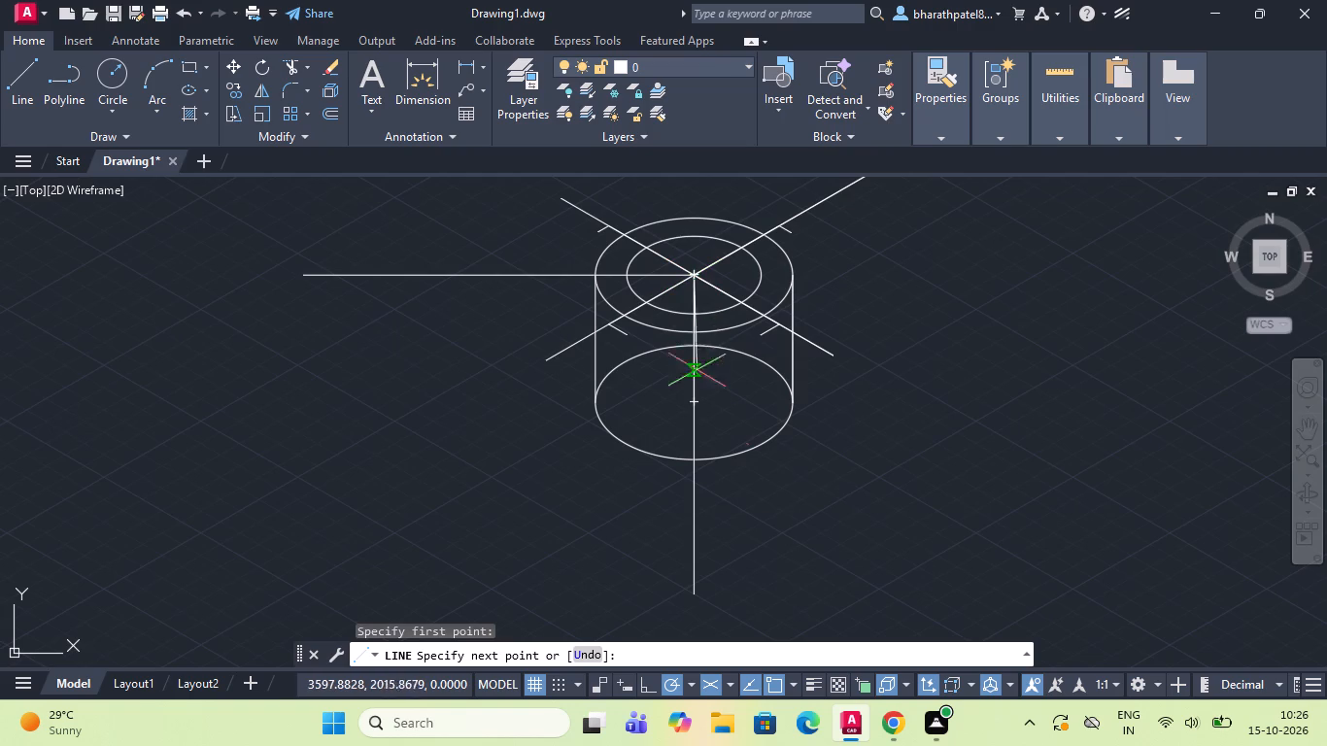
{"action": "scroll", "coordinate": [883, 538], "scroll_direction": "down", "scroll_amount": 1}
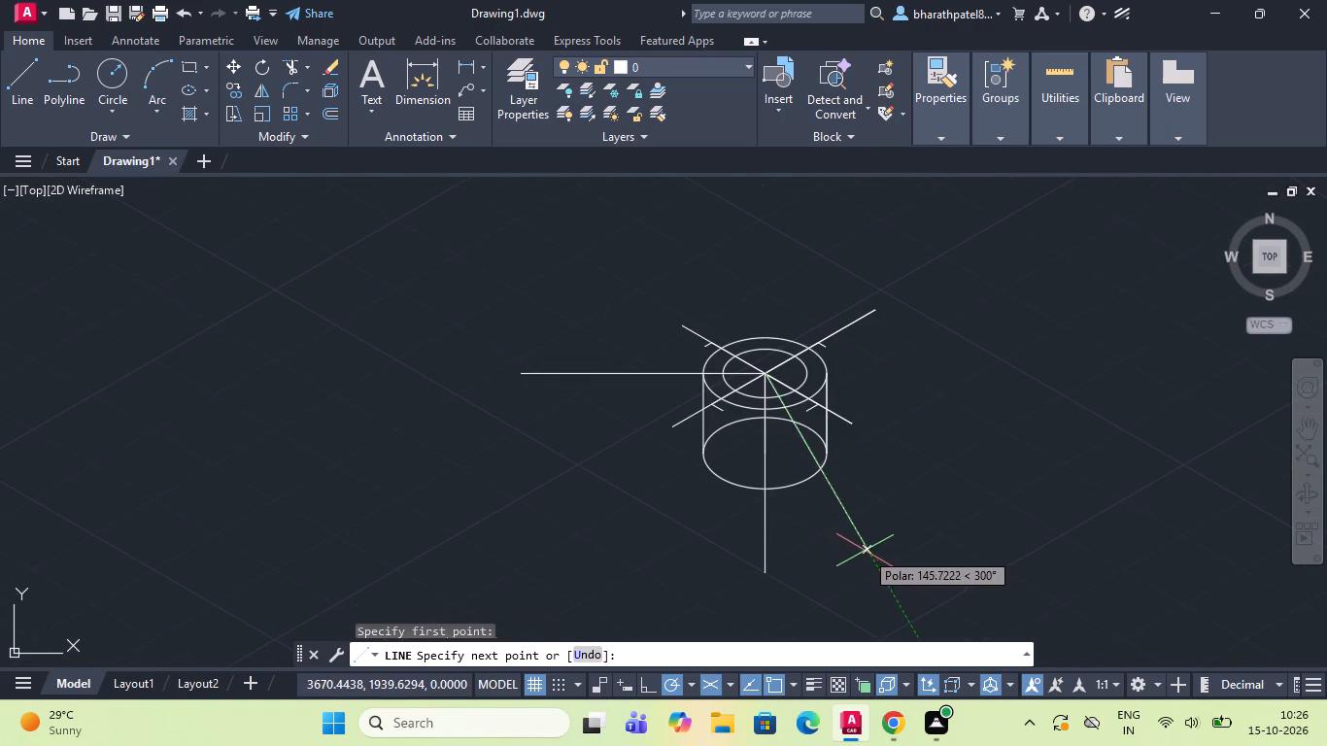
{"action": "left_click", "coordinate": [865, 551]}
{"action": "key", "text": "Escape"}
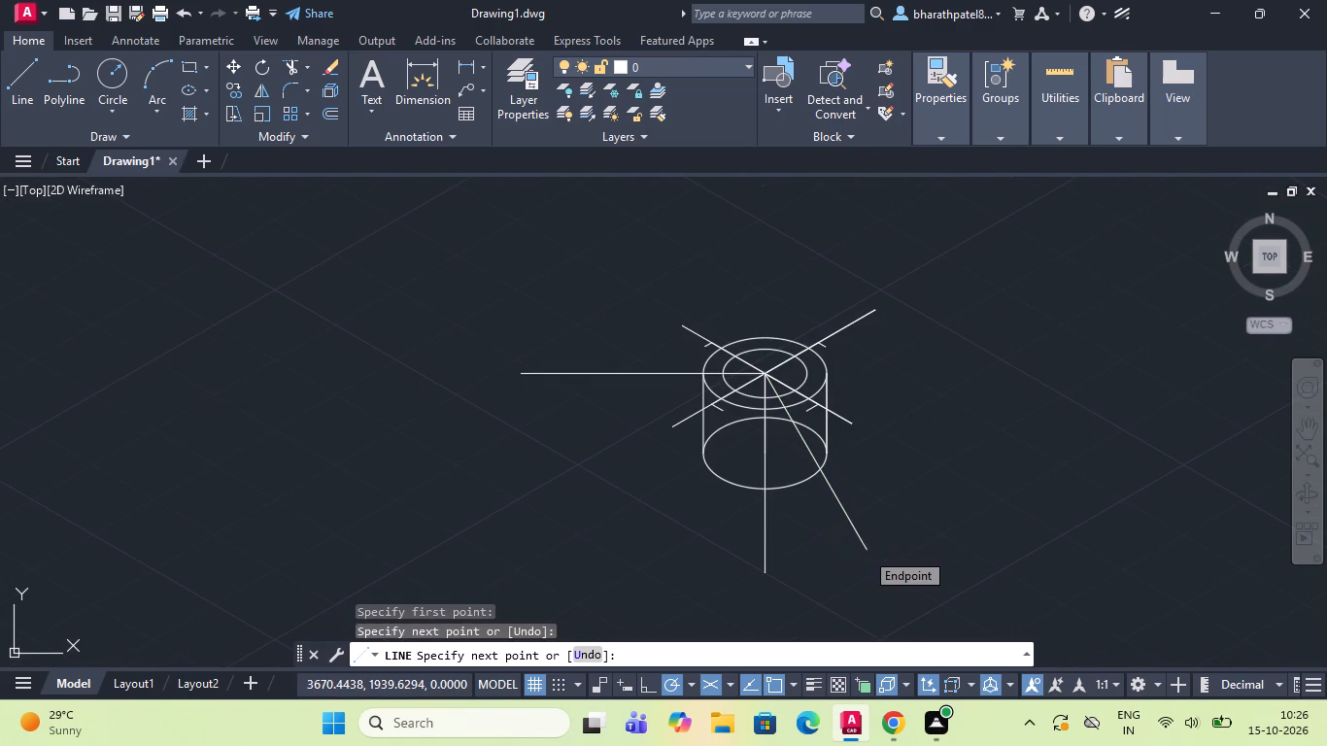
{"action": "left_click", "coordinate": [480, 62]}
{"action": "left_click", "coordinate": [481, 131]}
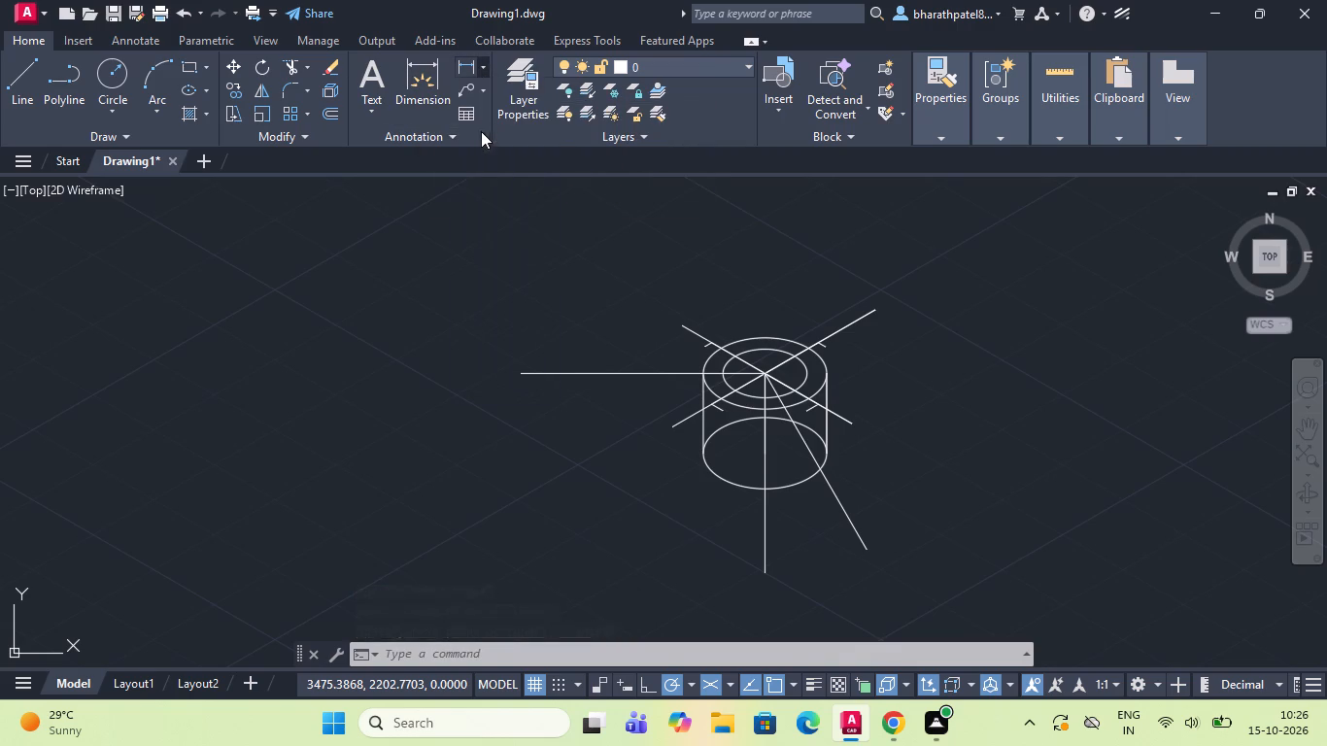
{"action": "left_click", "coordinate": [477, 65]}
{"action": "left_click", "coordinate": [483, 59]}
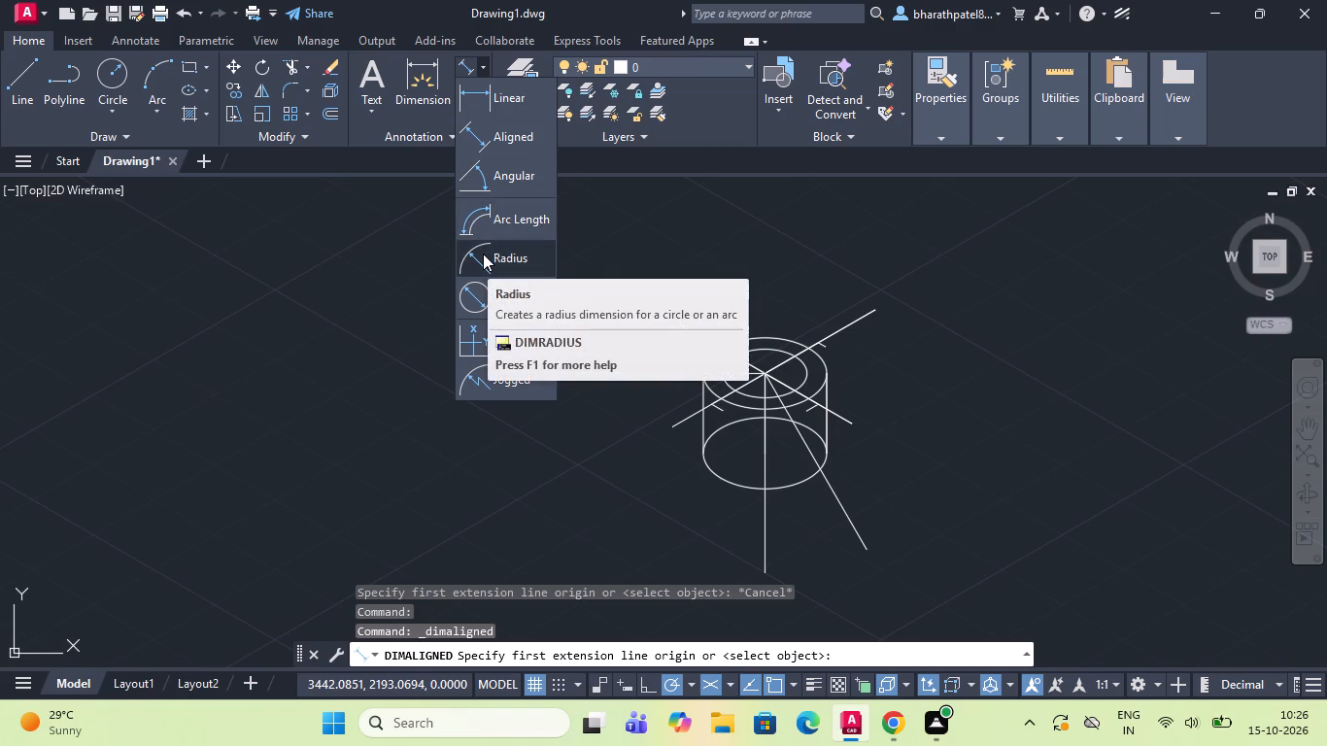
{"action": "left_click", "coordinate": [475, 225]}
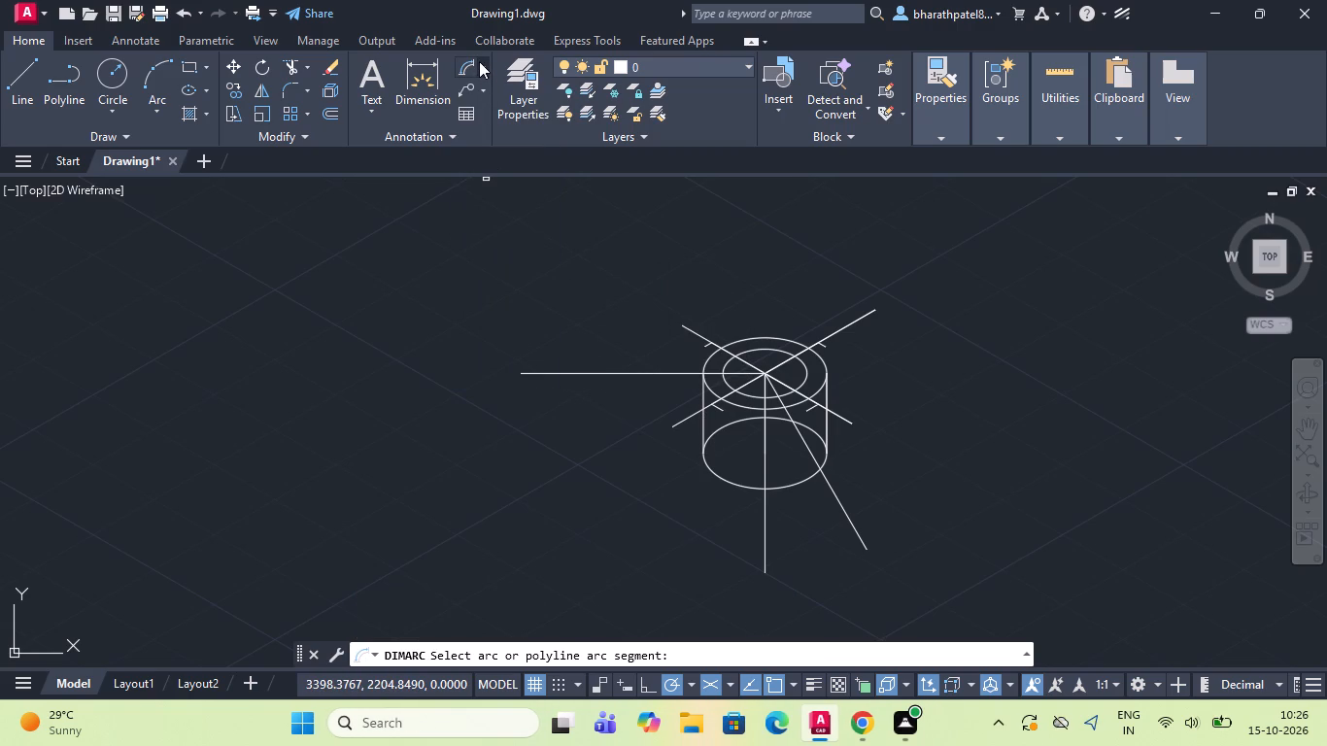
Check the angle between the 210° centre line and the 300° line with an angular dimension, without placing it.
{"action": "left_click", "coordinate": [479, 61]}
{"action": "left_click", "coordinate": [476, 173]}
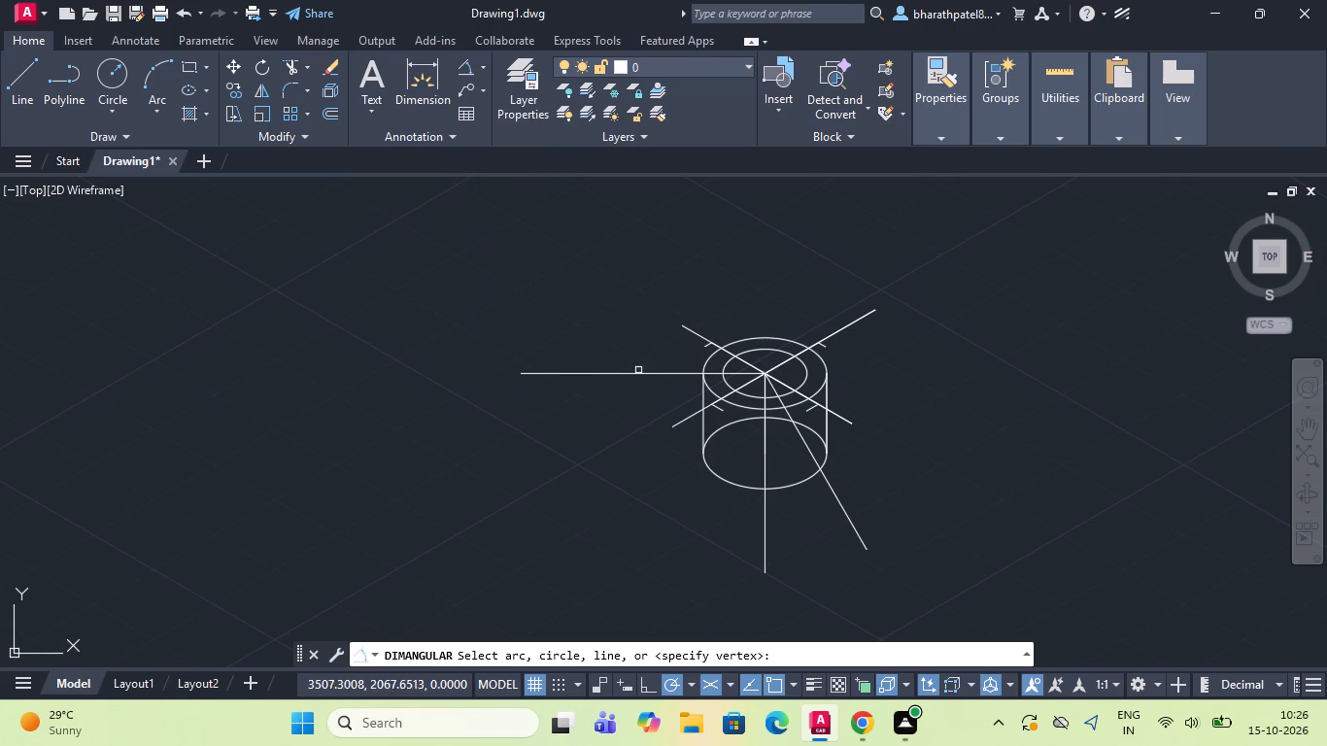
{"action": "left_click", "coordinate": [677, 424]}
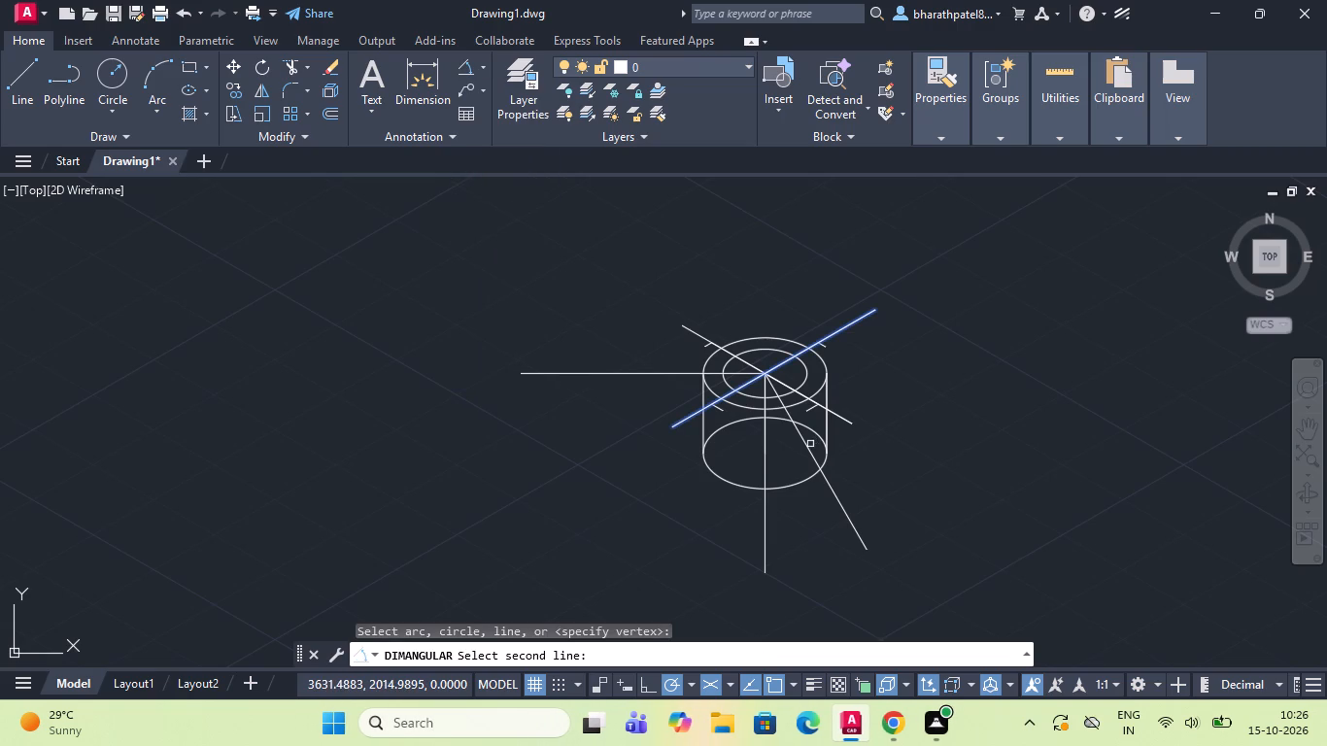
{"action": "left_click", "coordinate": [807, 443]}
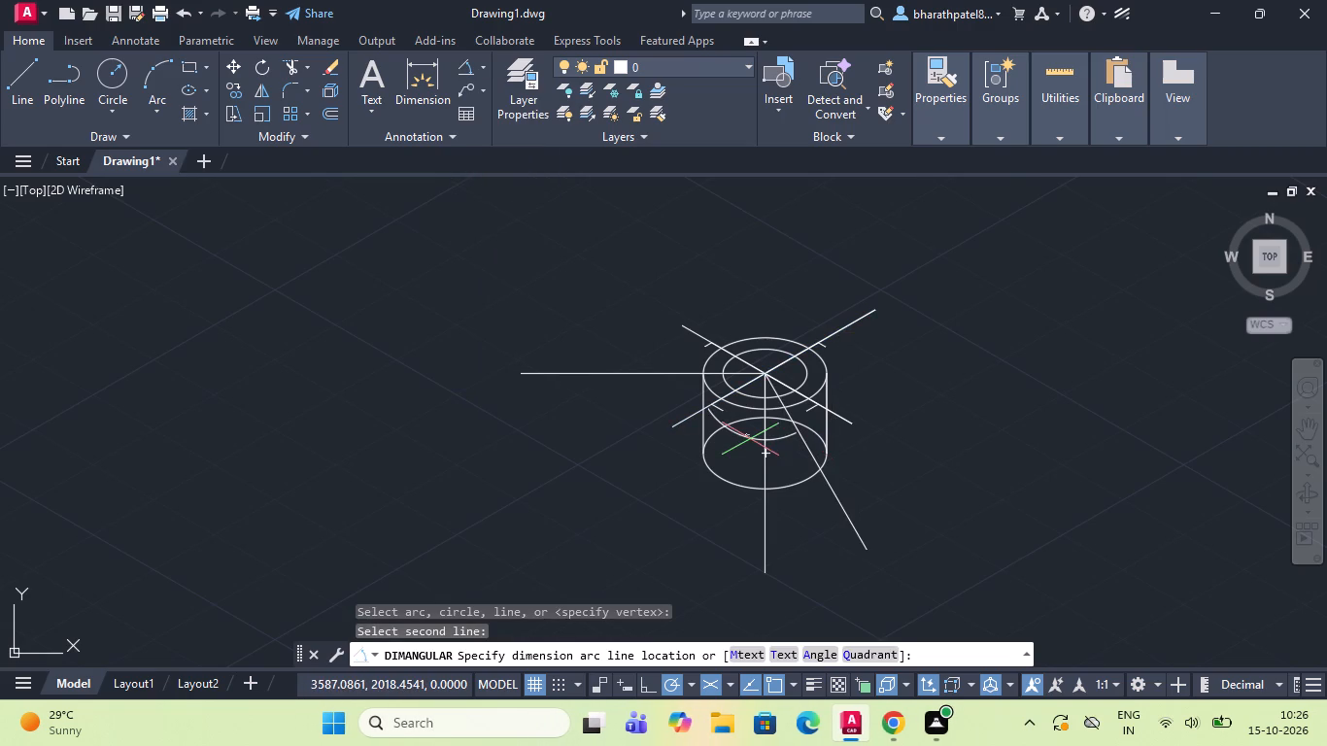
{"action": "scroll", "coordinate": [750, 438], "scroll_direction": "up", "scroll_amount": 3}
{"action": "scroll", "coordinate": [750, 438], "scroll_direction": "down", "scroll_amount": 2}
{"action": "scroll", "coordinate": [750, 437], "scroll_direction": "up", "scroll_amount": 3}
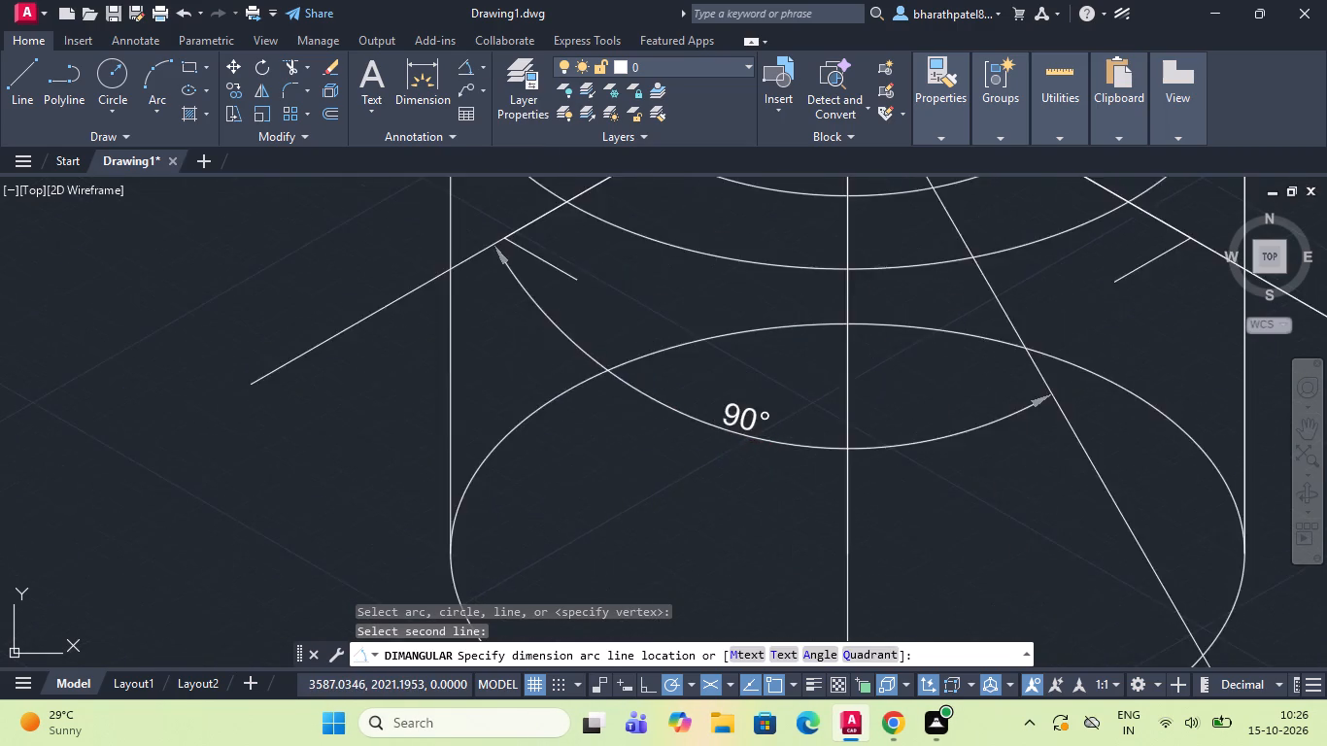
{"action": "scroll", "coordinate": [750, 437], "scroll_direction": "down", "scroll_amount": 3}
{"action": "key", "text": "space"}
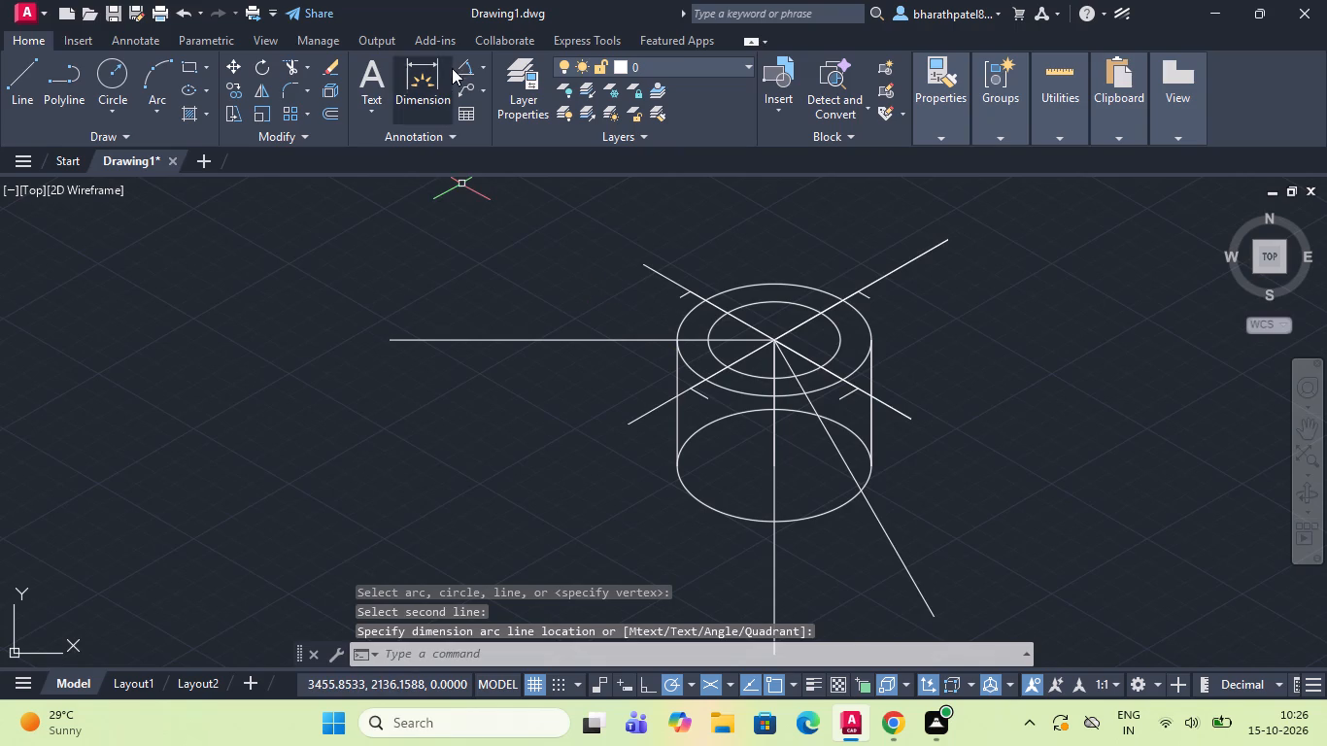
Check the angle between the 180° line and the 210° centre line with an angular dimension, without placing it.
{"action": "left_click", "coordinate": [469, 67]}
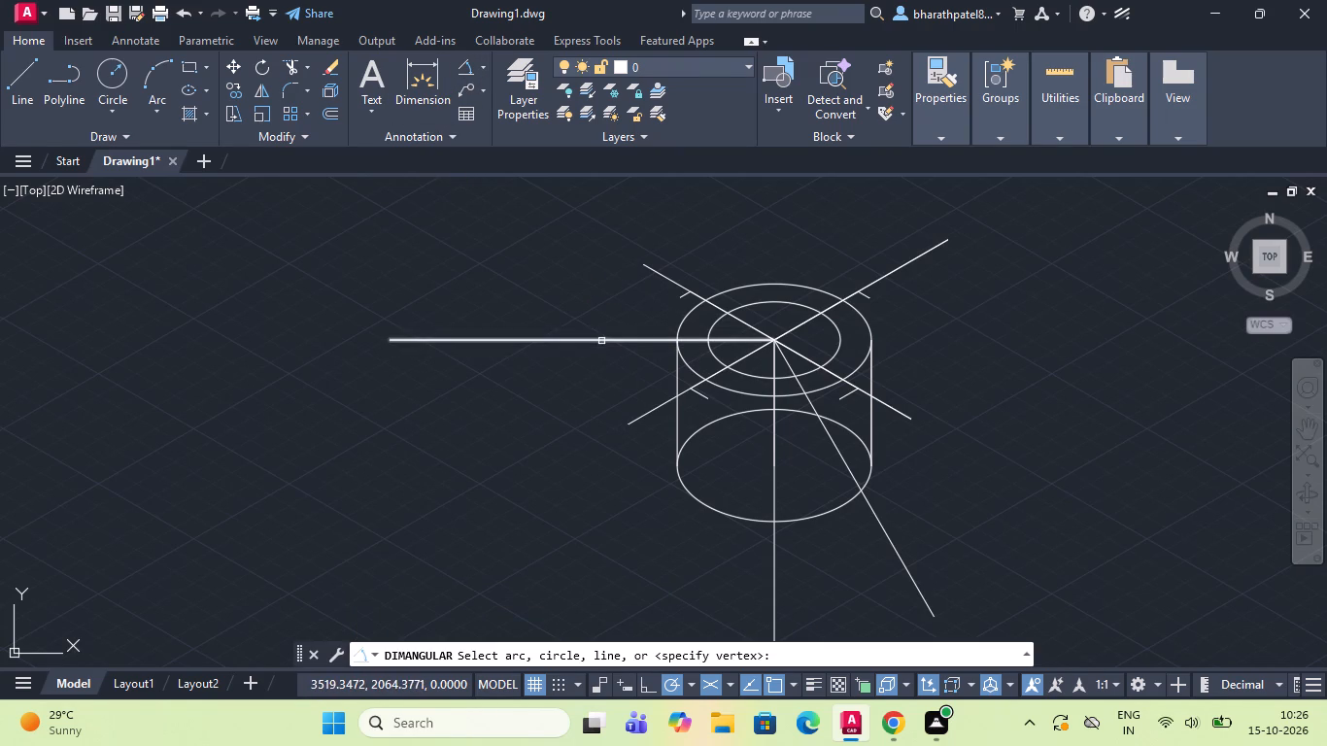
{"action": "left_click", "coordinate": [601, 341]}
{"action": "left_click", "coordinate": [658, 409]}
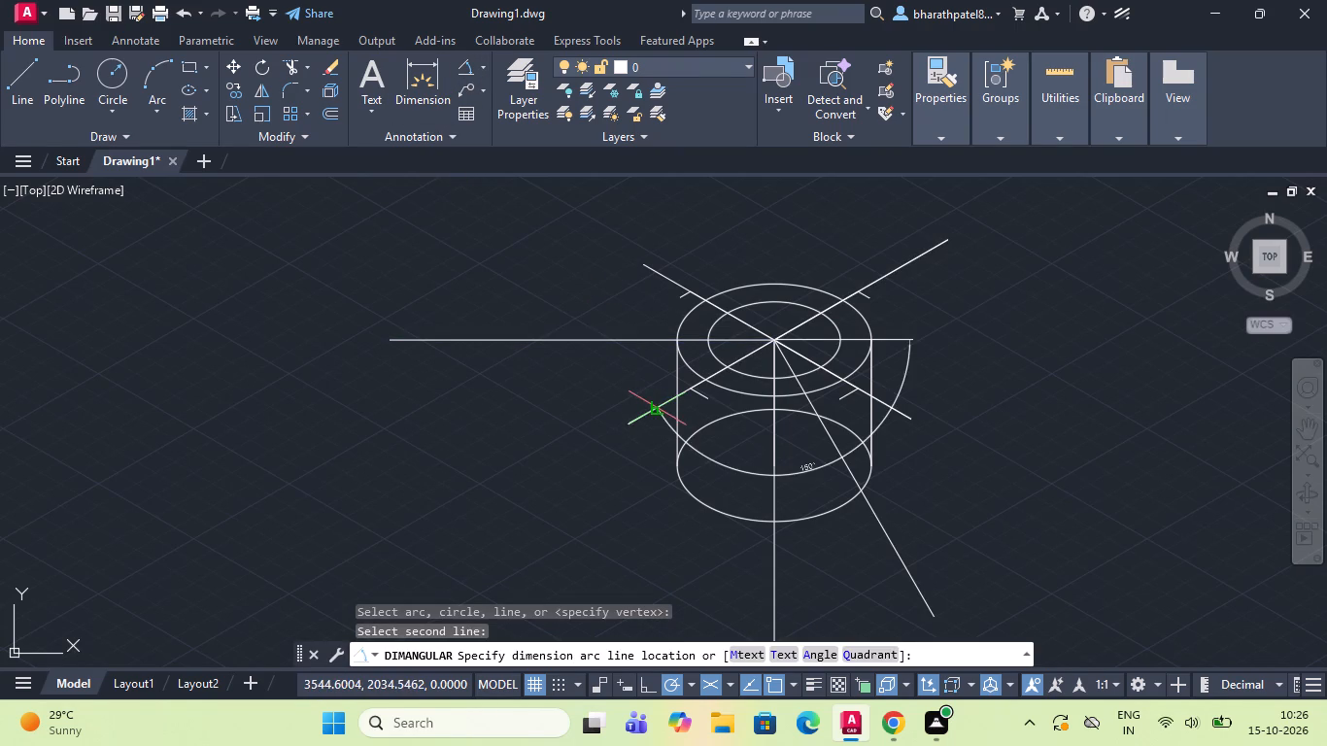
{"action": "scroll", "coordinate": [635, 403], "scroll_direction": "up", "scroll_amount": 3}
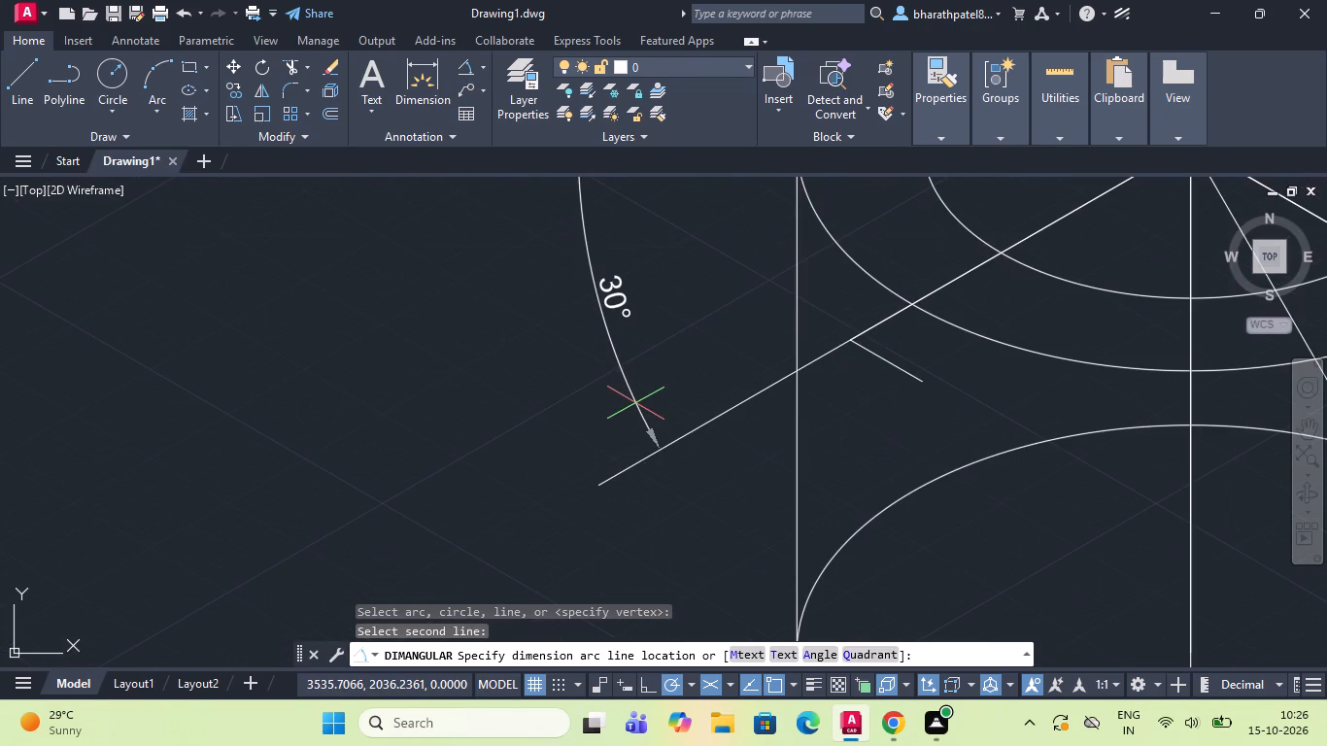
{"action": "key", "text": "space"}
{"action": "scroll", "coordinate": [635, 407], "scroll_direction": "down", "scroll_amount": 2}
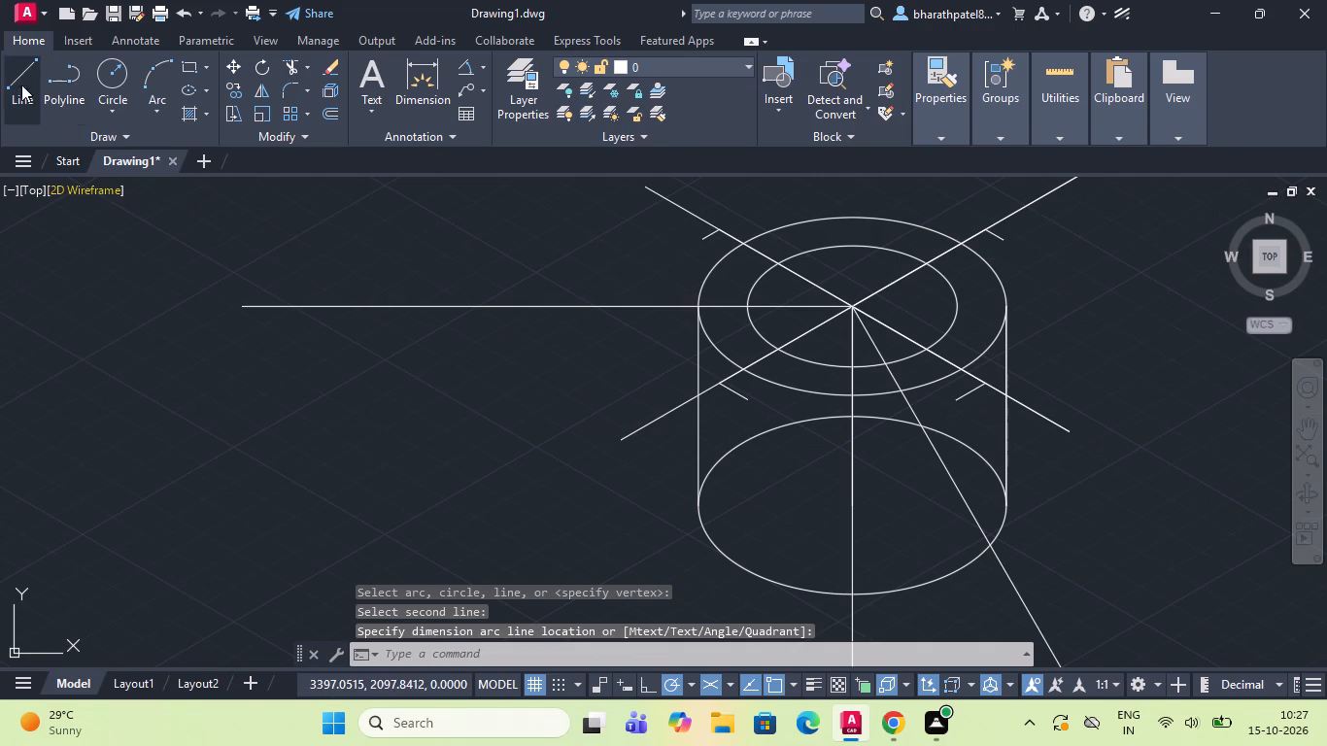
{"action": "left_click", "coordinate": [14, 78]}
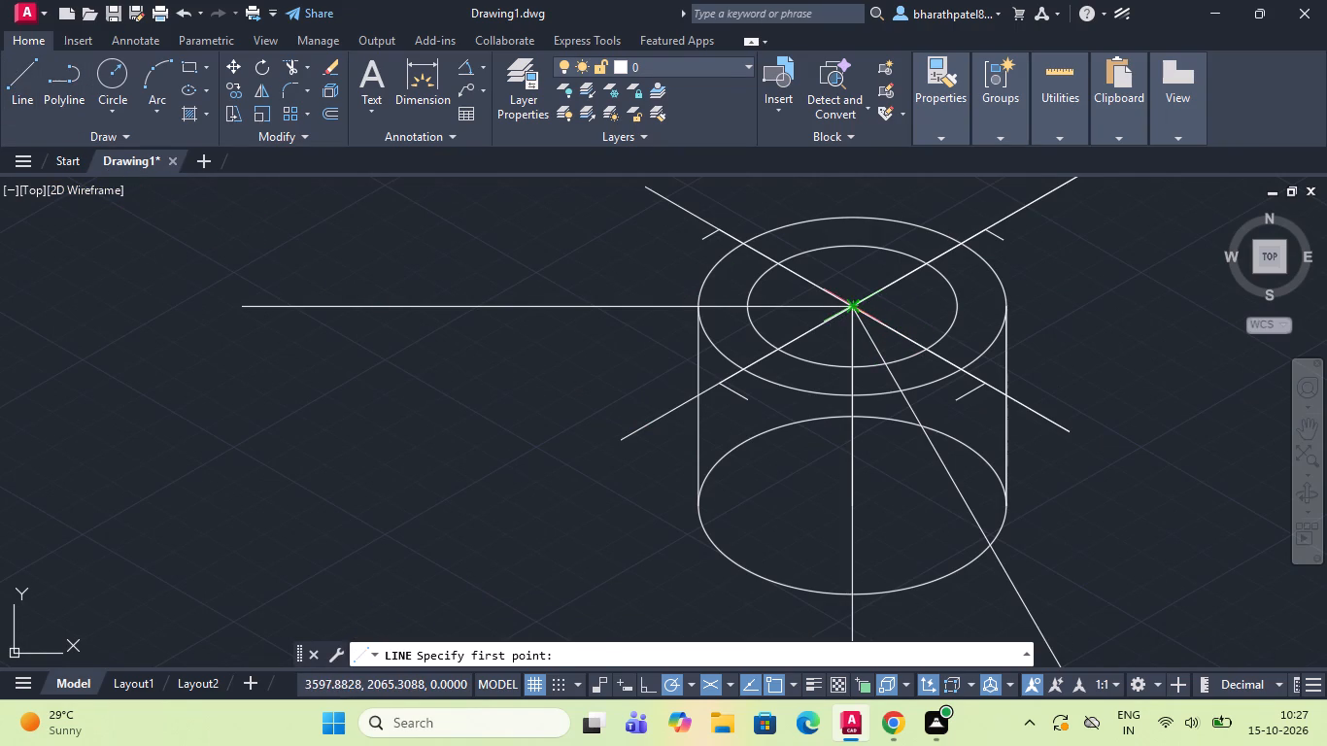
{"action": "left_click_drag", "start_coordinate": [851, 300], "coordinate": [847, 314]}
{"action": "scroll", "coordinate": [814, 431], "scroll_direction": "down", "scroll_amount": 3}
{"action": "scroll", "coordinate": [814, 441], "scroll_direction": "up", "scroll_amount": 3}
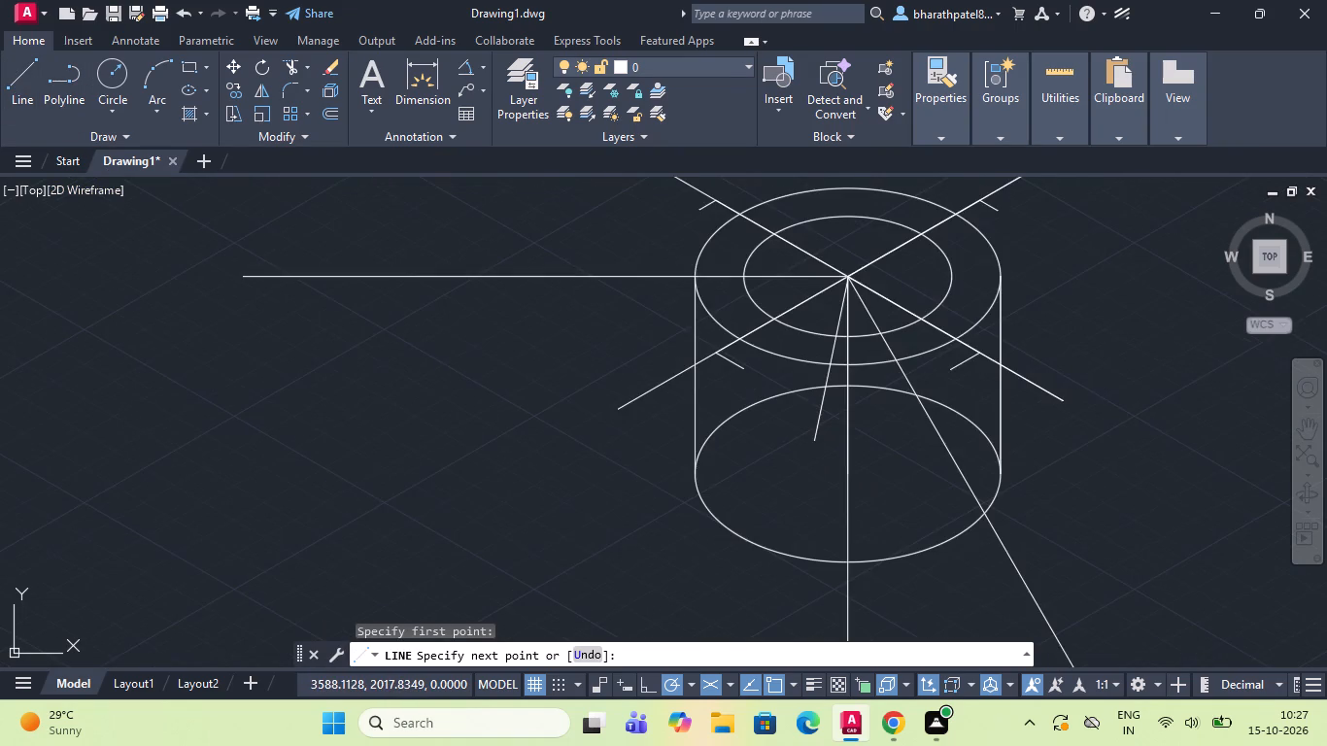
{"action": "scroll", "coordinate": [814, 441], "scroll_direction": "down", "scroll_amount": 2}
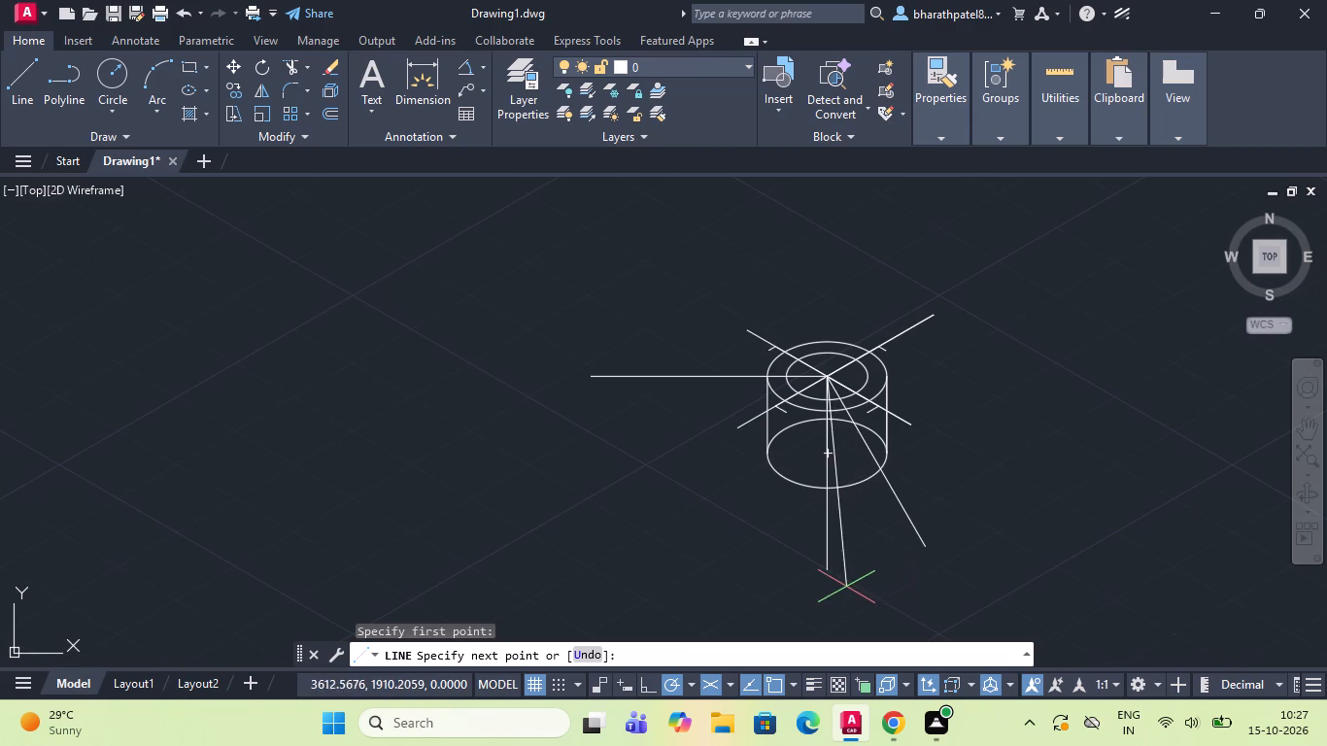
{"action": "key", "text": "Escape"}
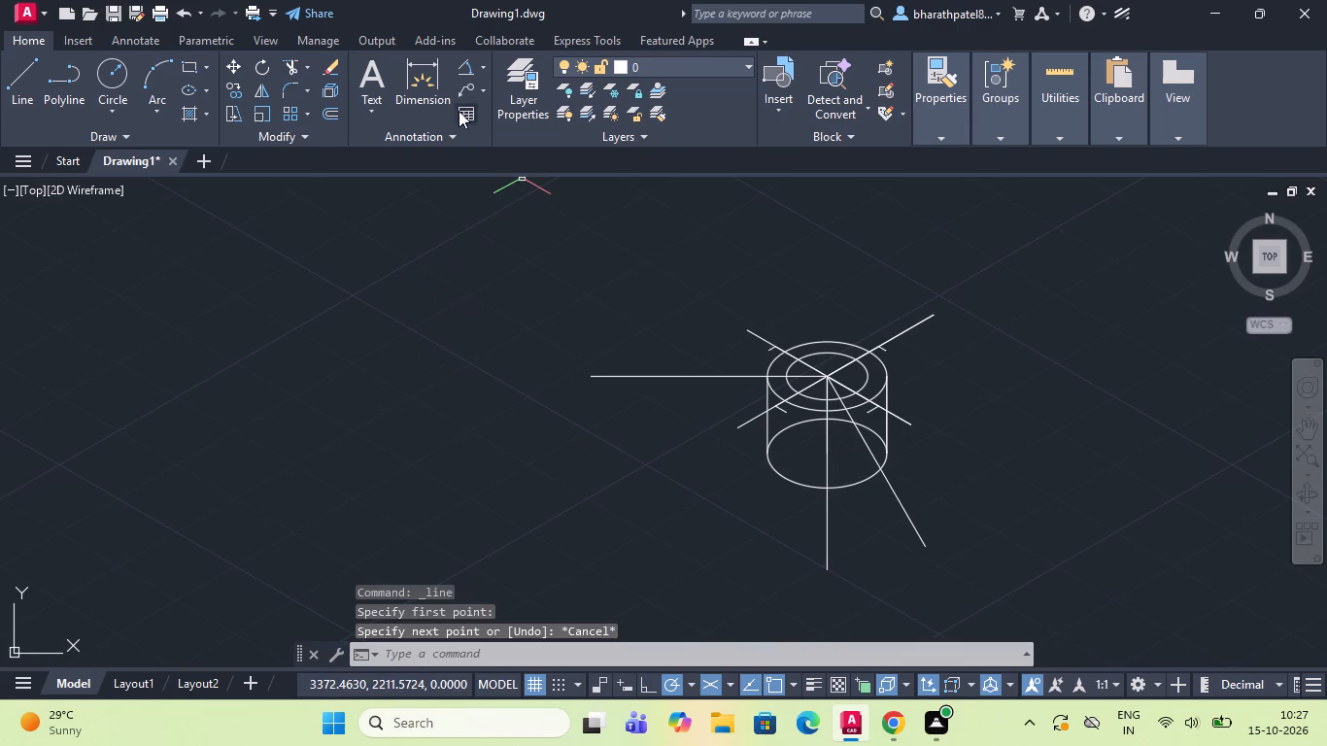
Check the angle between the 210° centre line and the vertical line with an angular dimension, without placing it.
{"action": "left_click", "coordinate": [471, 64]}
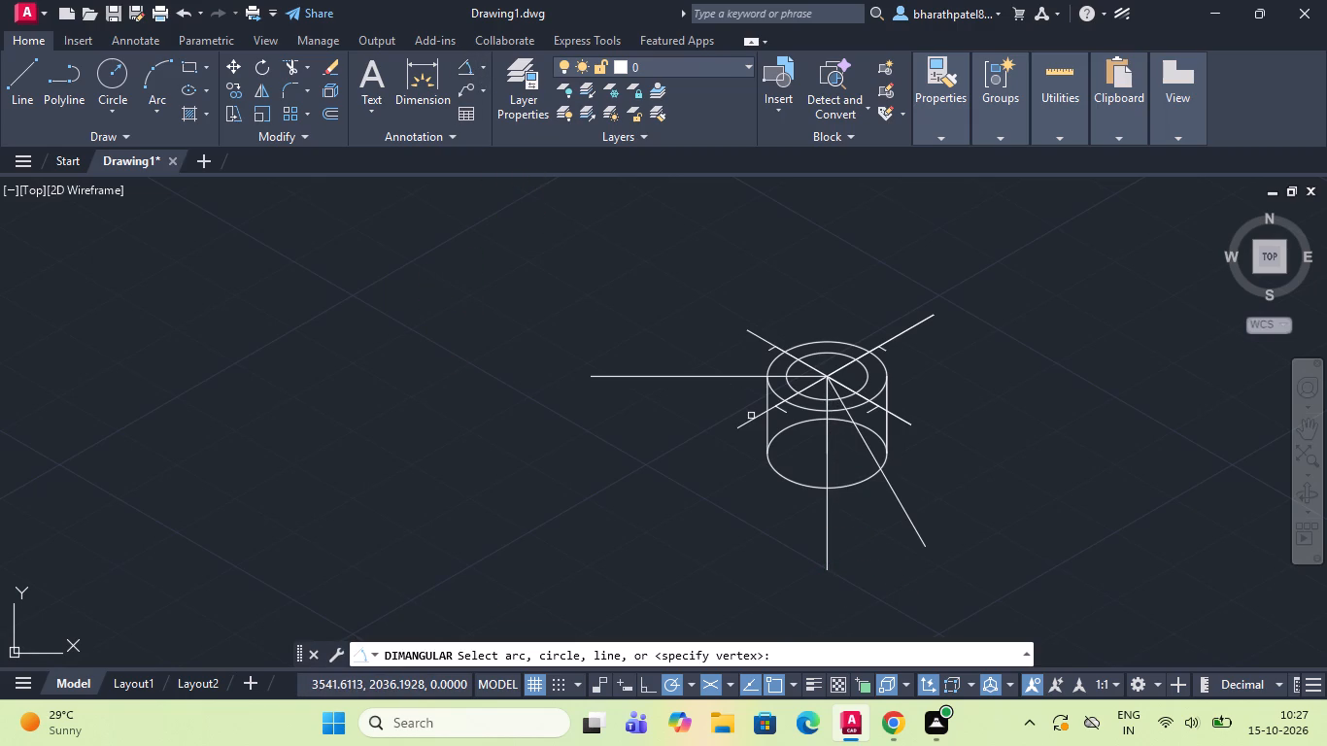
{"action": "left_click", "coordinate": [753, 417]}
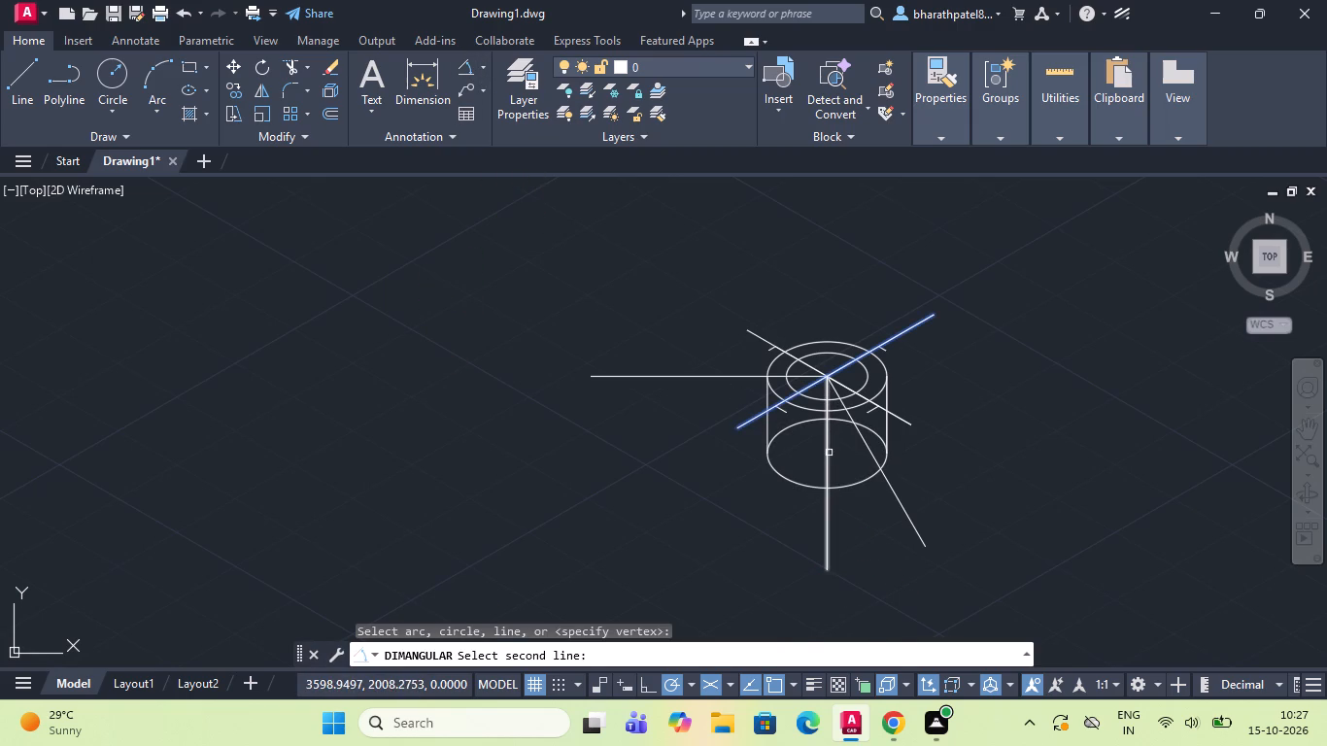
{"action": "left_click", "coordinate": [828, 451]}
{"action": "scroll", "coordinate": [800, 432], "scroll_direction": "up", "scroll_amount": 4}
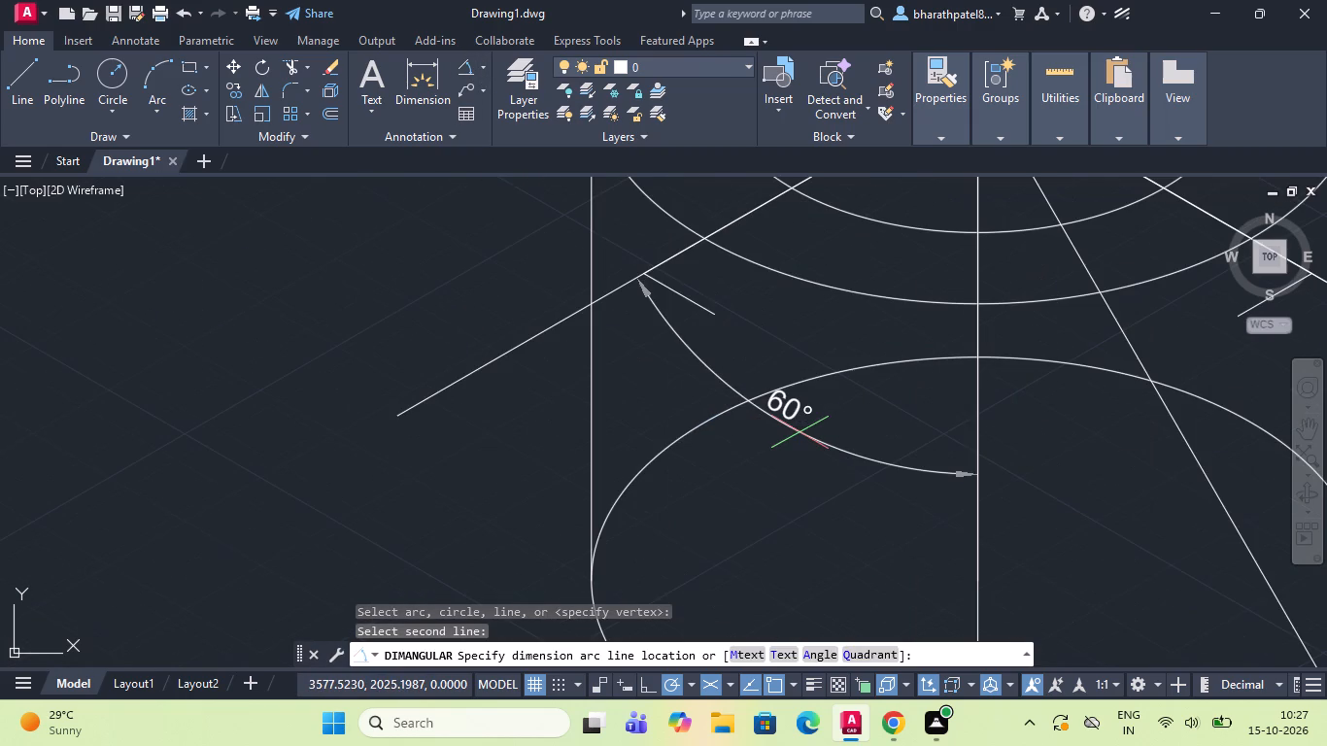
{"action": "scroll", "coordinate": [799, 432], "scroll_direction": "down", "scroll_amount": 2}
{"action": "scroll", "coordinate": [799, 432], "scroll_direction": "up", "scroll_amount": 2}
{"action": "scroll", "coordinate": [799, 432], "scroll_direction": "down", "scroll_amount": 1}
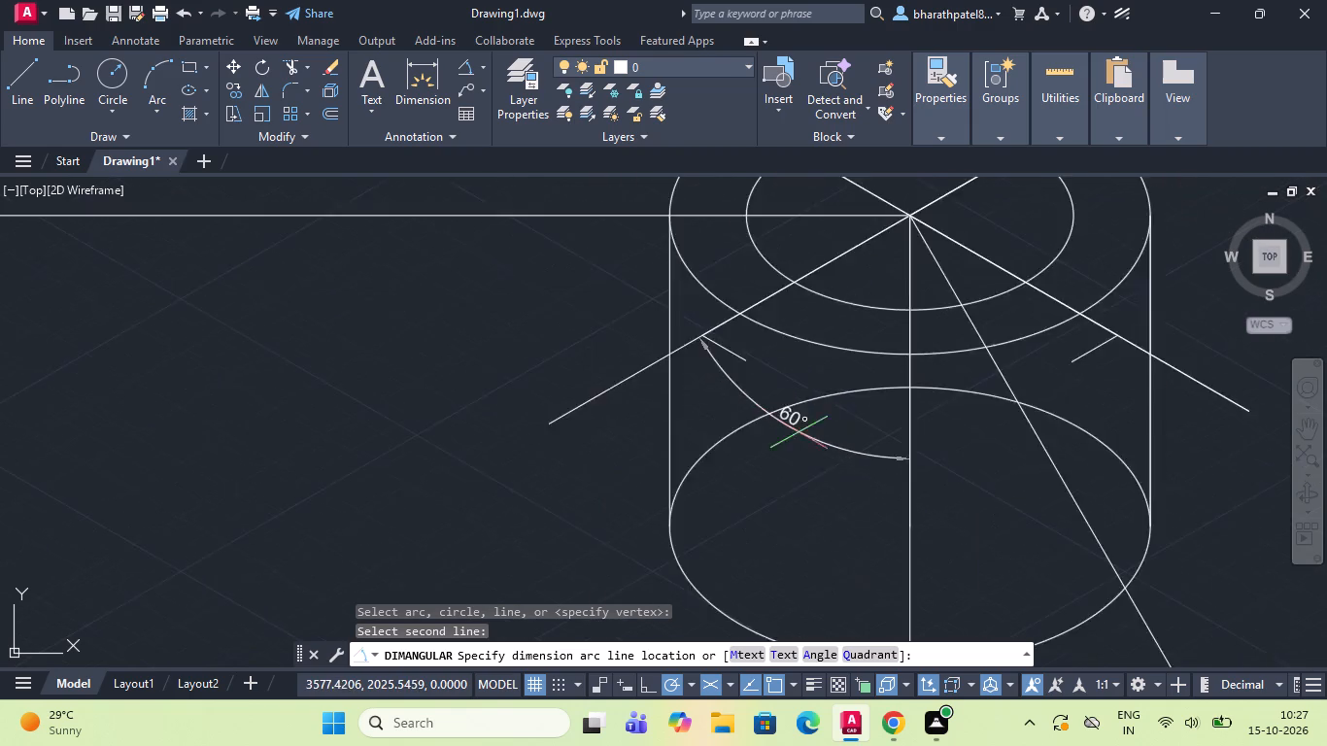
{"action": "scroll", "coordinate": [799, 432], "scroll_direction": "down", "scroll_amount": 1}
{"action": "scroll", "coordinate": [799, 432], "scroll_direction": "up", "scroll_amount": 1}
{"action": "scroll", "coordinate": [799, 432], "scroll_direction": "down", "scroll_amount": 3}
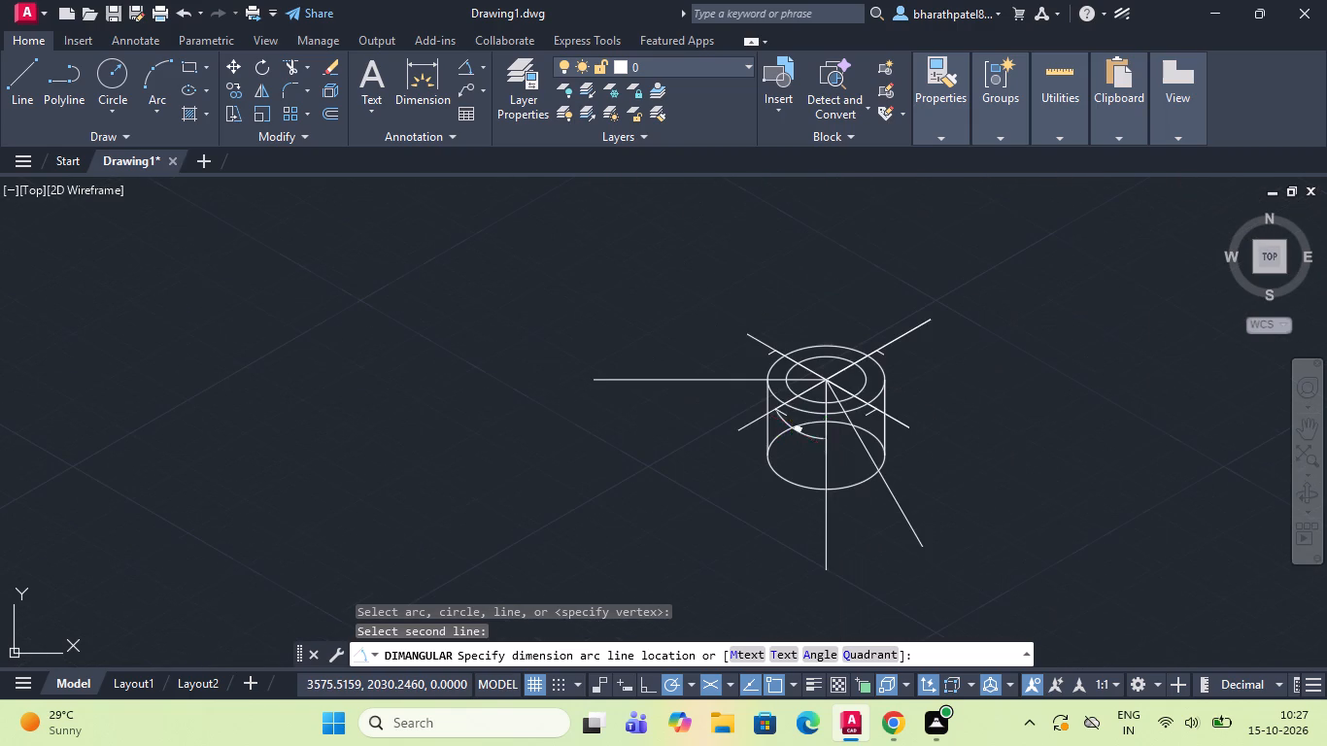
{"action": "scroll", "coordinate": [799, 432], "scroll_direction": "up", "scroll_amount": 1}
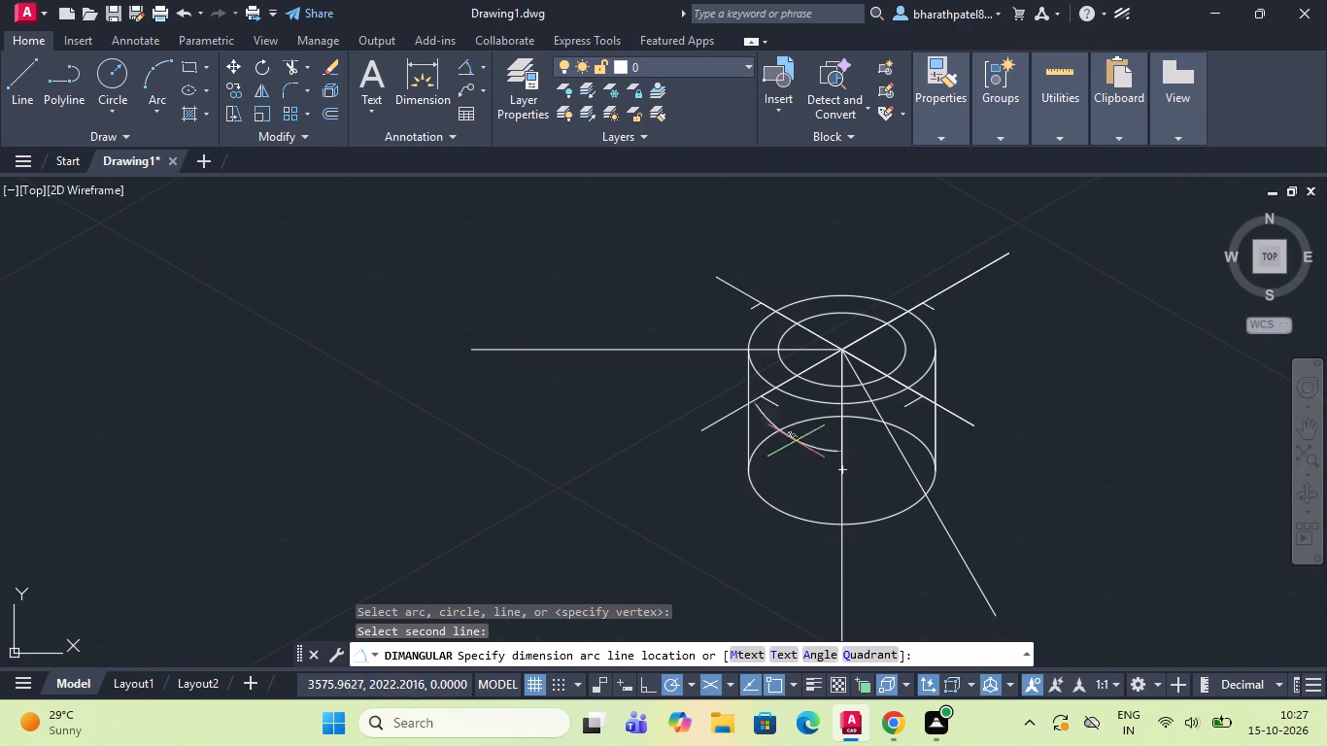
{"action": "scroll", "coordinate": [786, 468], "scroll_direction": "up", "scroll_amount": 3}
{"action": "key", "text": "Escape"}
Check the angle between the 180° line and the cylinder's nearest vertical side edge with an angular dimension, without placing it.
{"action": "scroll", "coordinate": [486, 374], "scroll_direction": "down", "scroll_amount": 2}
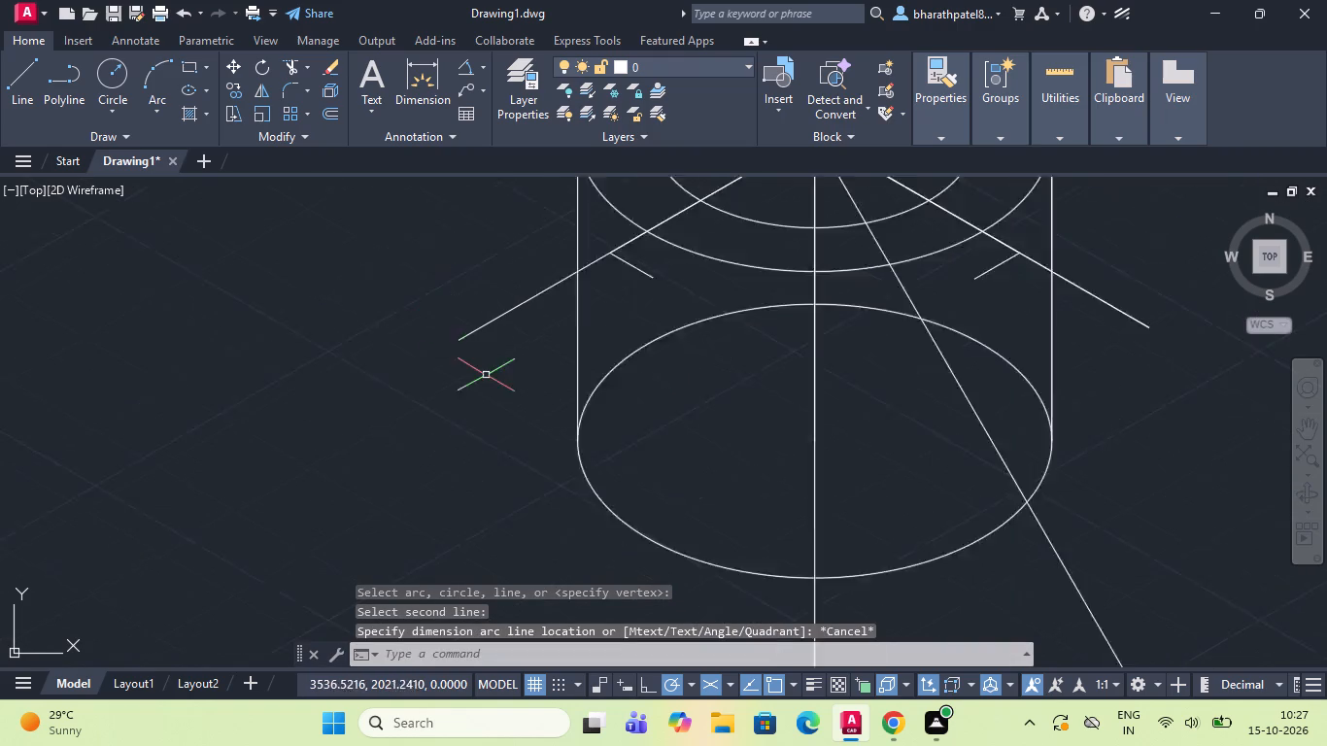
{"action": "scroll", "coordinate": [486, 377], "scroll_direction": "down", "scroll_amount": 2}
{"action": "left_click", "coordinate": [460, 64]}
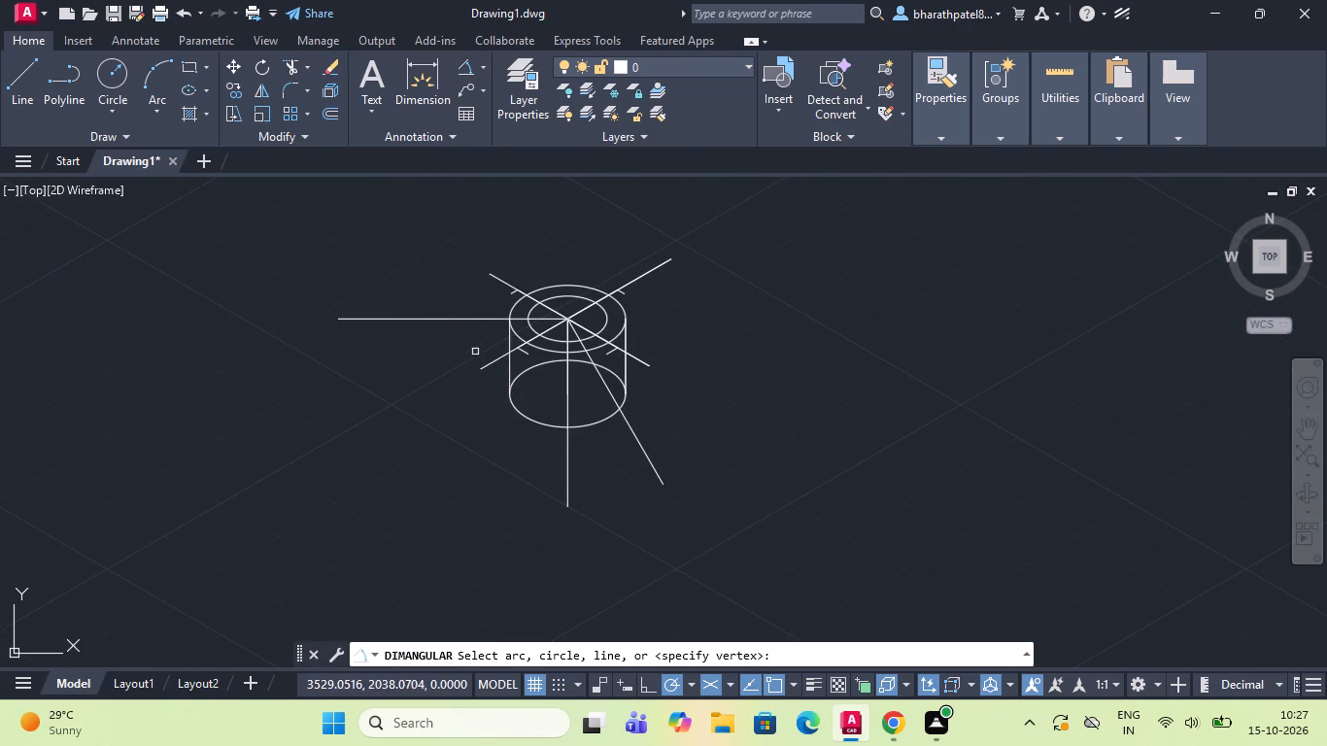
{"action": "left_click", "coordinate": [472, 318]}
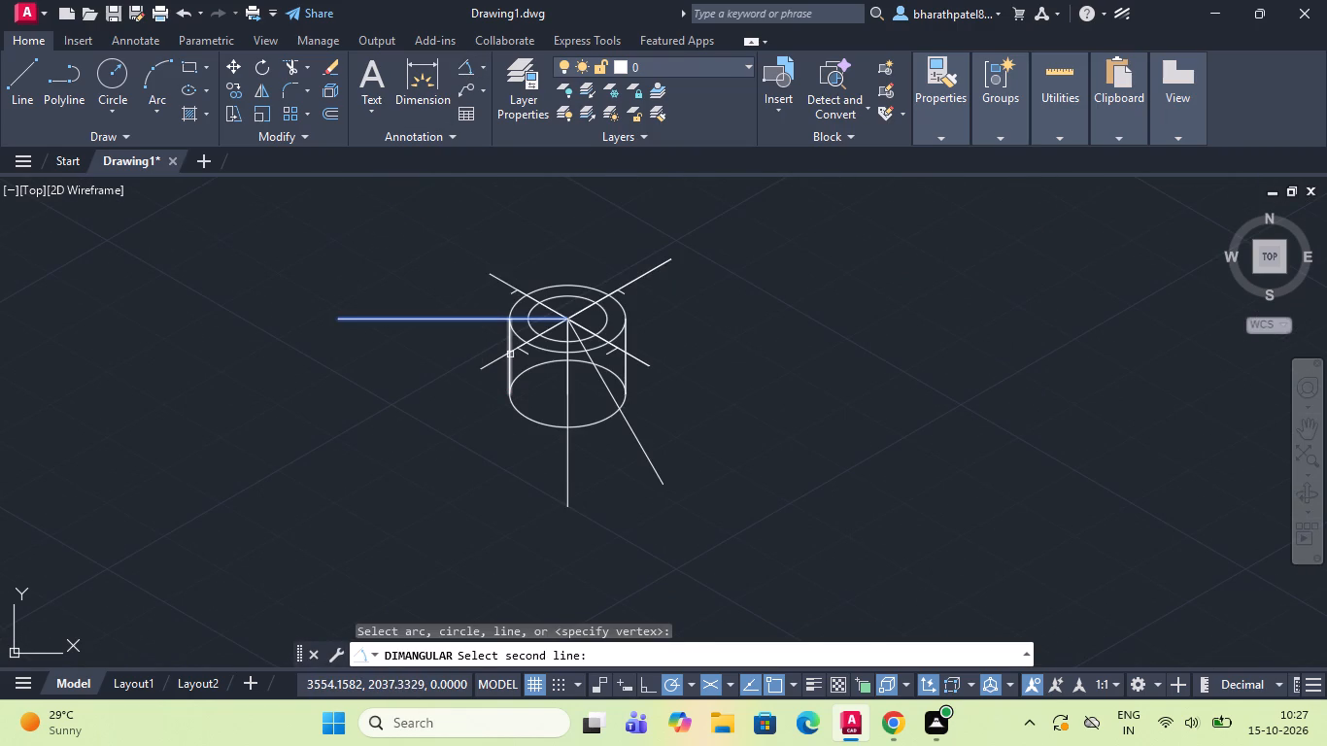
{"action": "left_click", "coordinate": [509, 351]}
{"action": "scroll", "coordinate": [502, 348], "scroll_direction": "up", "scroll_amount": 3}
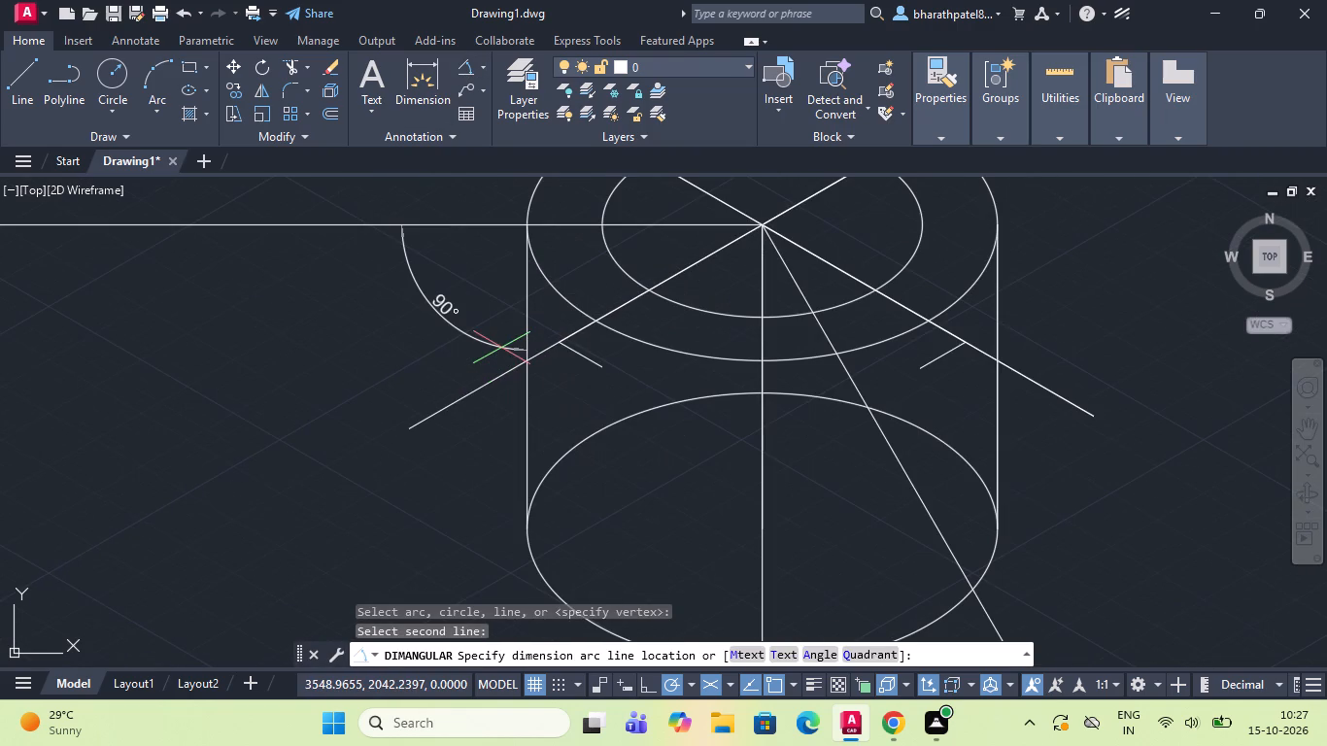
{"action": "key", "text": "Escape"}
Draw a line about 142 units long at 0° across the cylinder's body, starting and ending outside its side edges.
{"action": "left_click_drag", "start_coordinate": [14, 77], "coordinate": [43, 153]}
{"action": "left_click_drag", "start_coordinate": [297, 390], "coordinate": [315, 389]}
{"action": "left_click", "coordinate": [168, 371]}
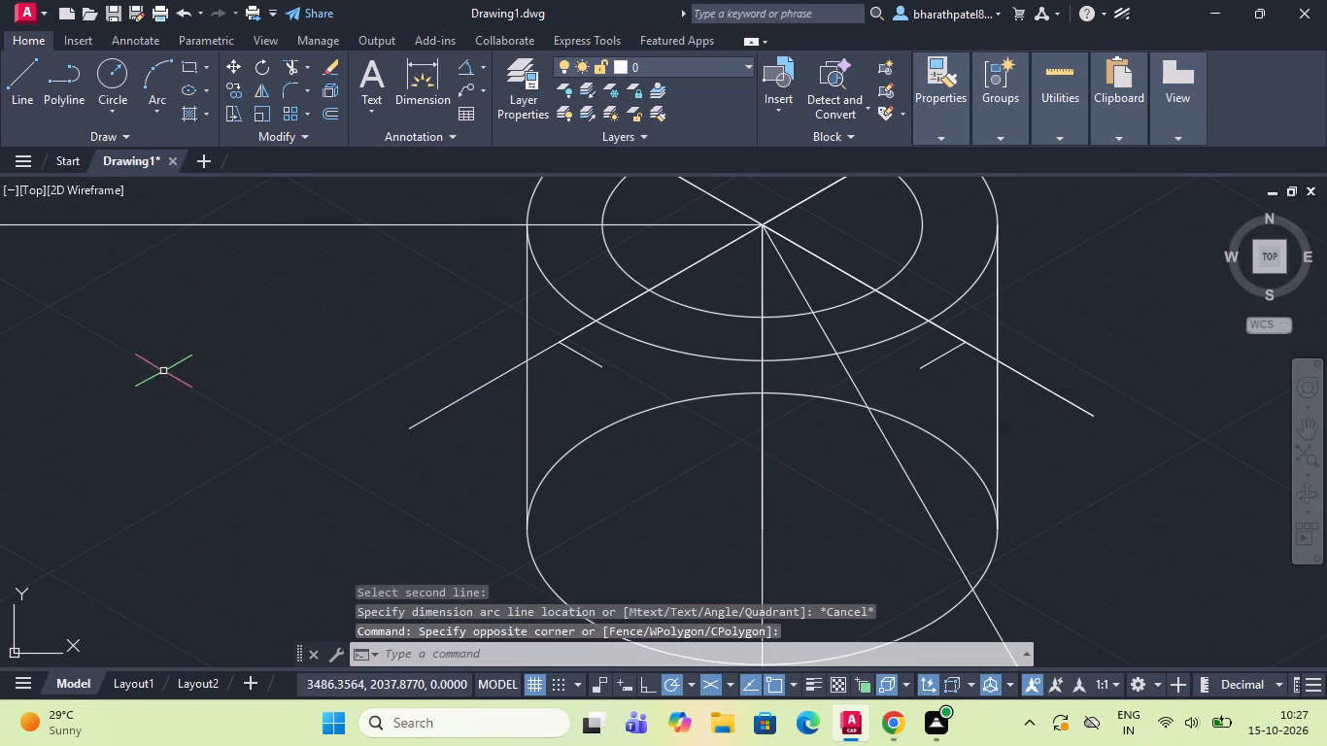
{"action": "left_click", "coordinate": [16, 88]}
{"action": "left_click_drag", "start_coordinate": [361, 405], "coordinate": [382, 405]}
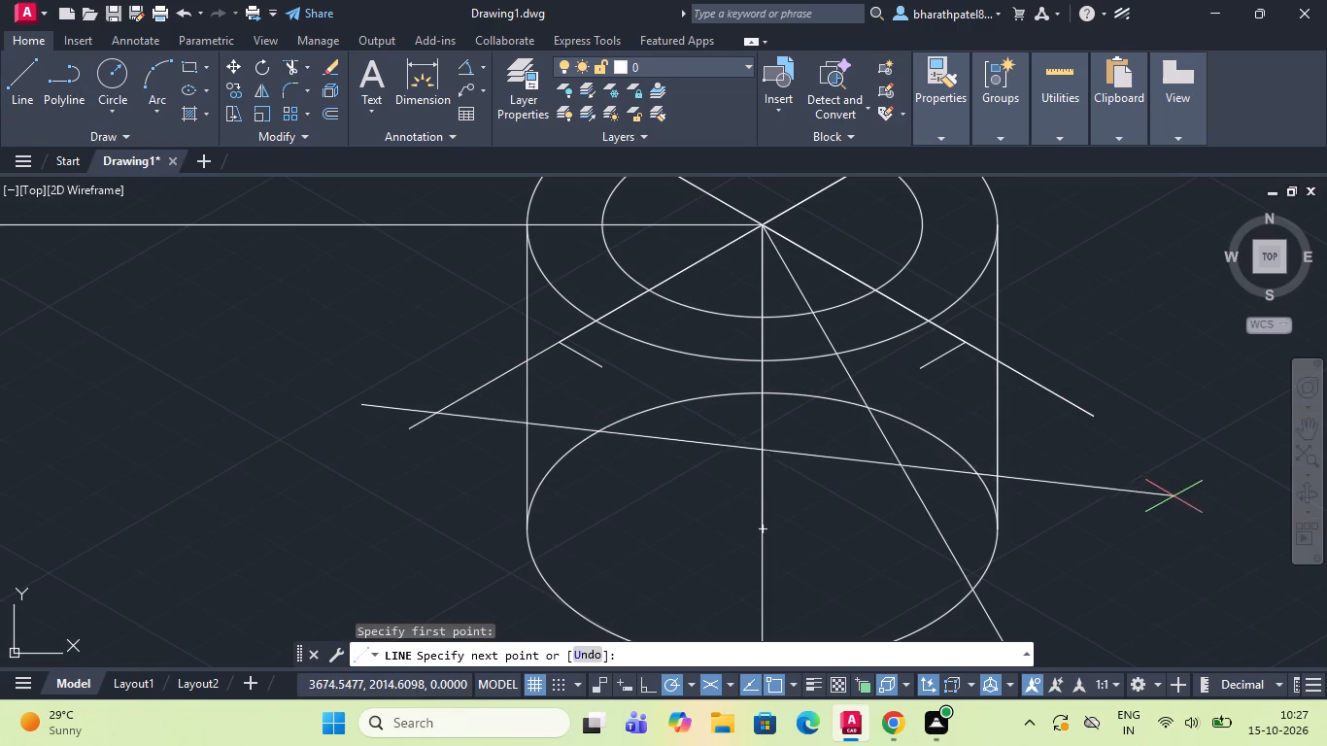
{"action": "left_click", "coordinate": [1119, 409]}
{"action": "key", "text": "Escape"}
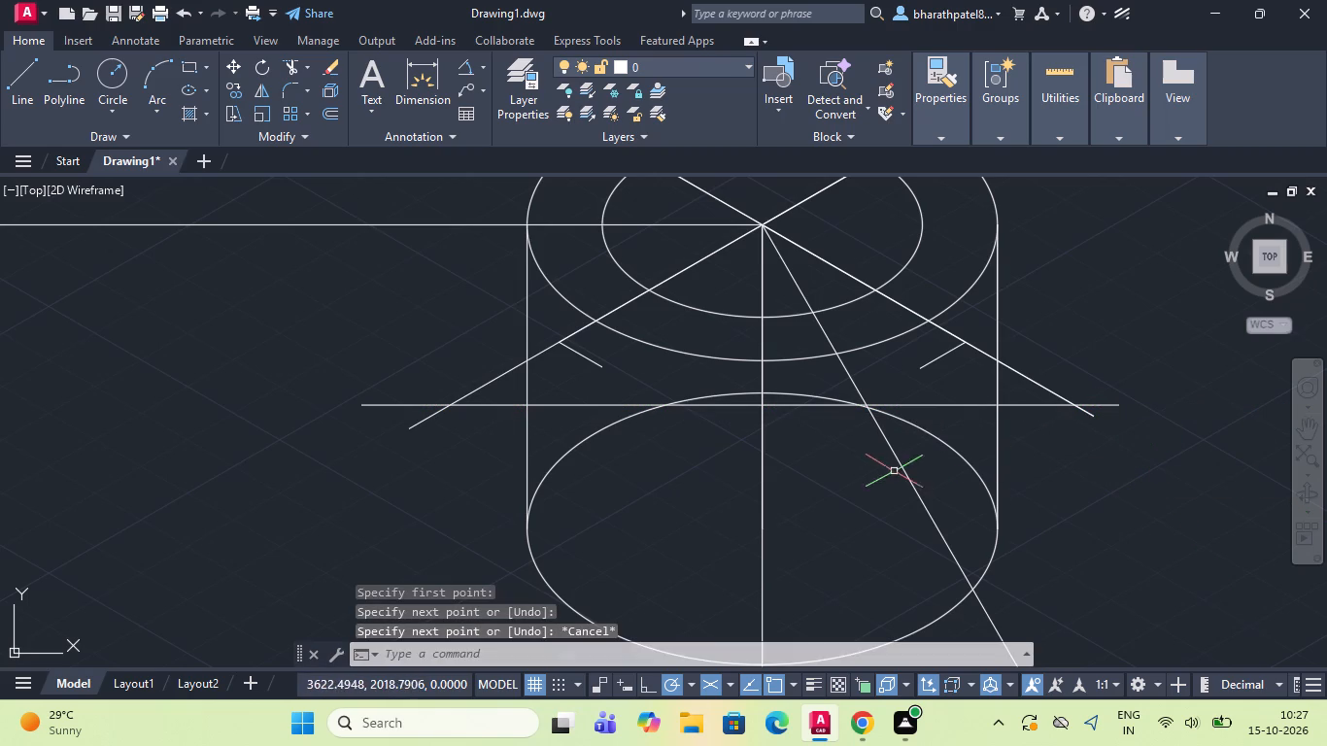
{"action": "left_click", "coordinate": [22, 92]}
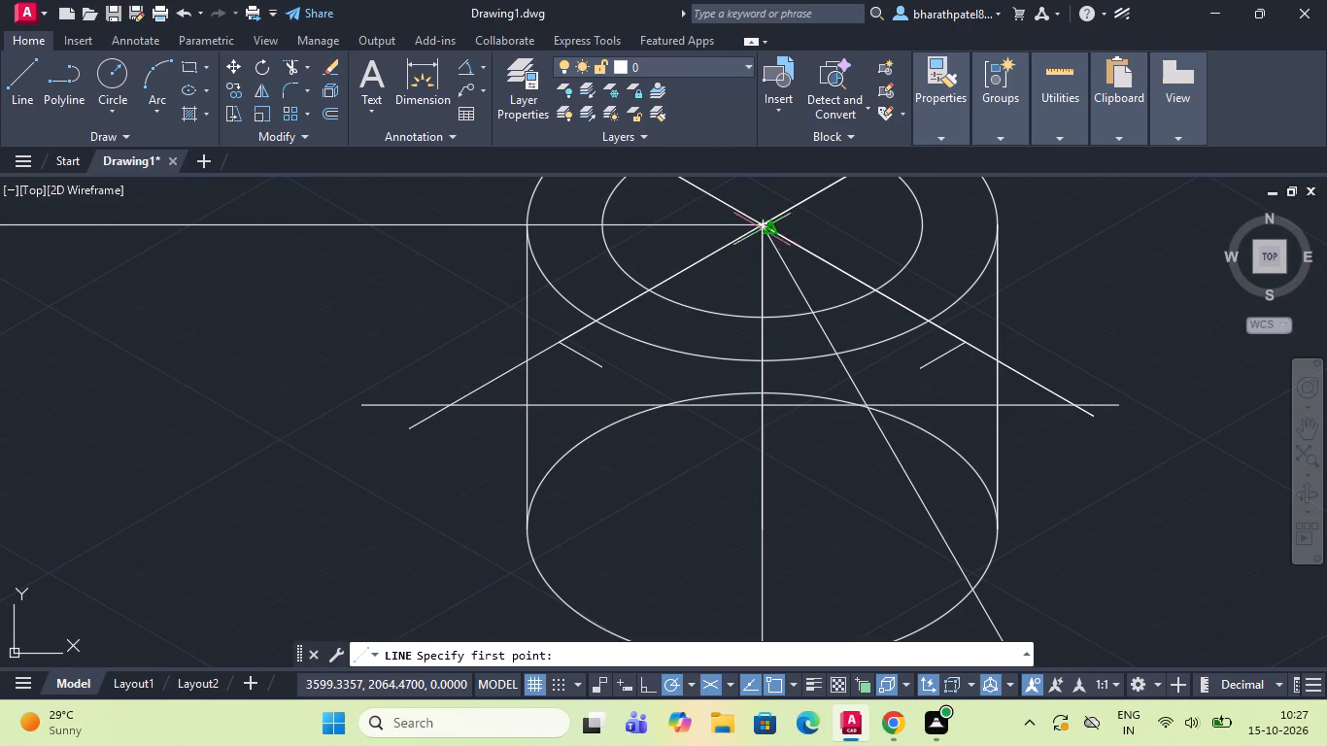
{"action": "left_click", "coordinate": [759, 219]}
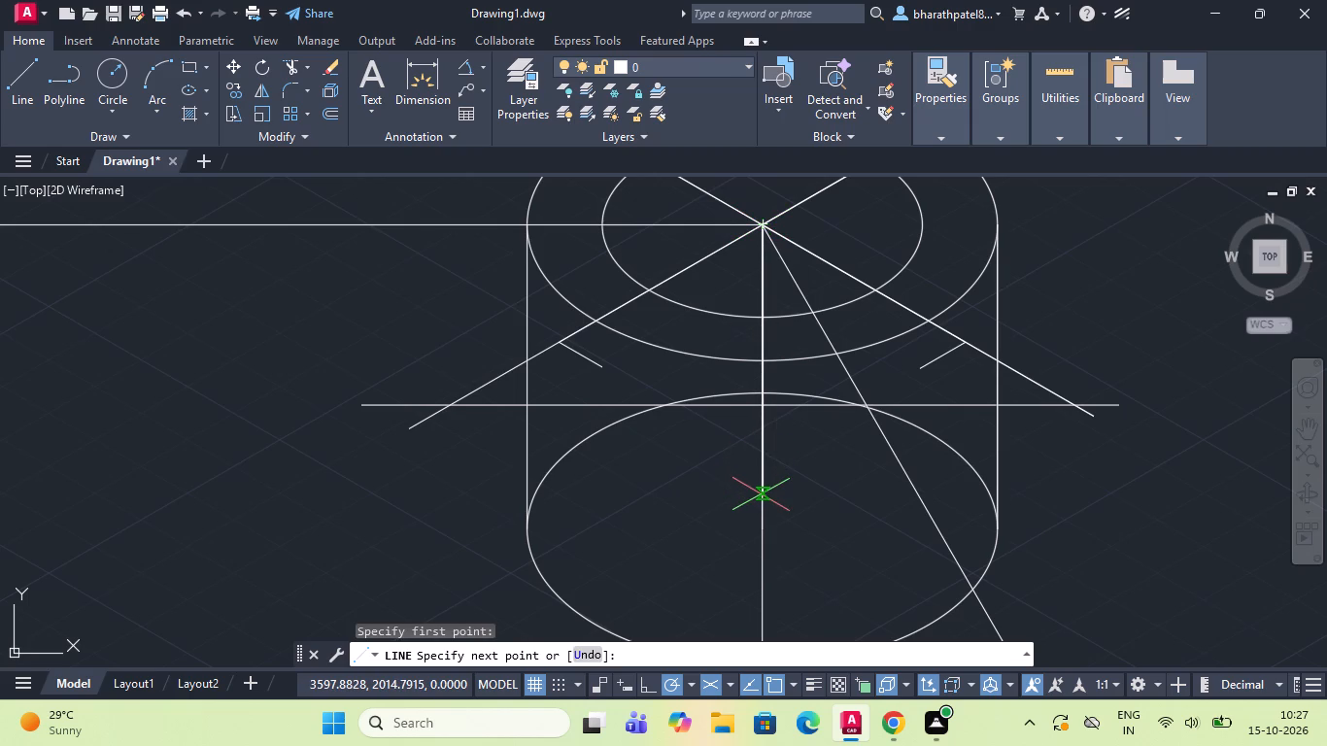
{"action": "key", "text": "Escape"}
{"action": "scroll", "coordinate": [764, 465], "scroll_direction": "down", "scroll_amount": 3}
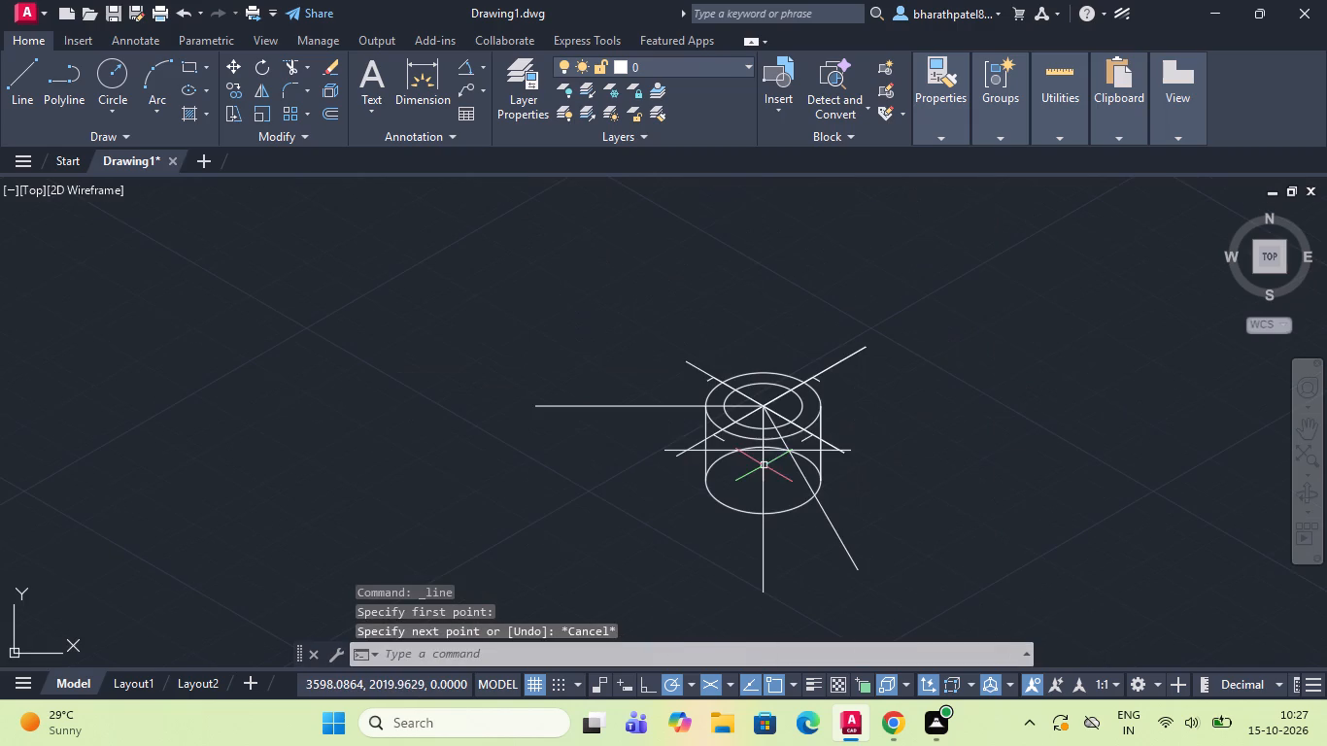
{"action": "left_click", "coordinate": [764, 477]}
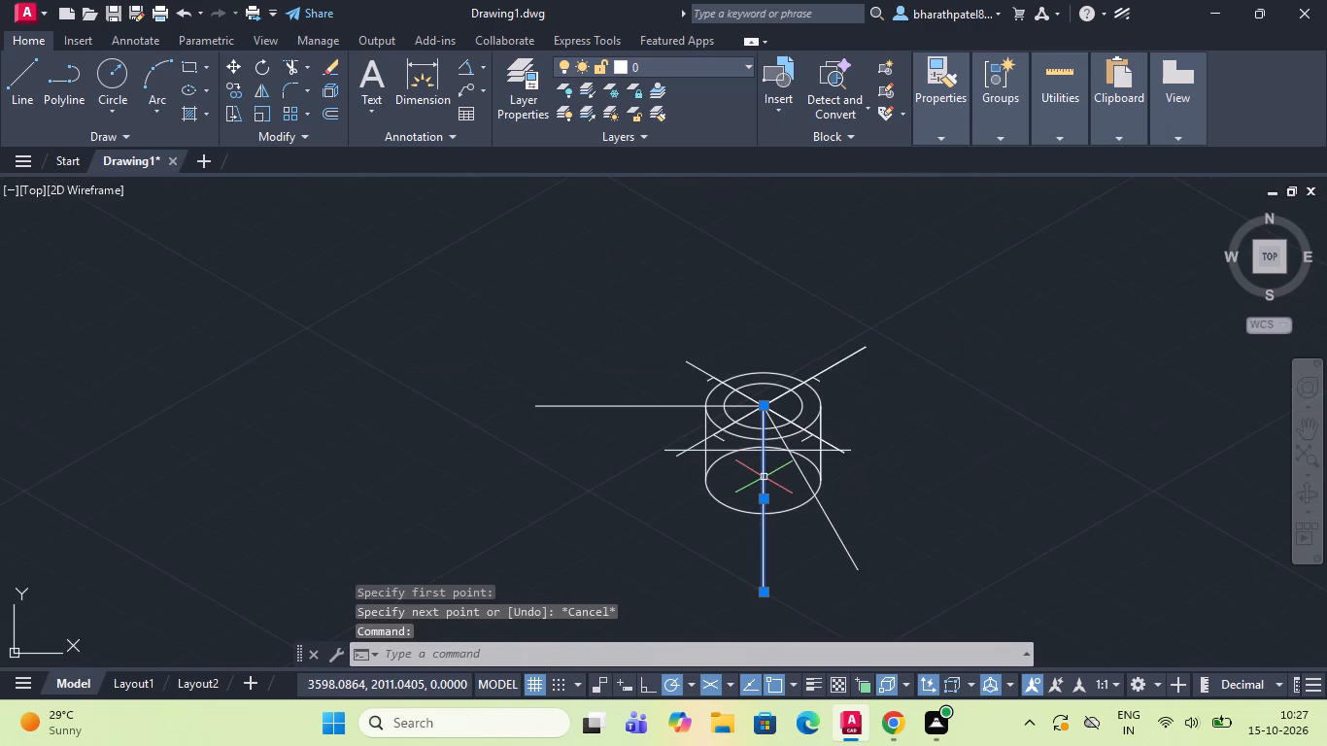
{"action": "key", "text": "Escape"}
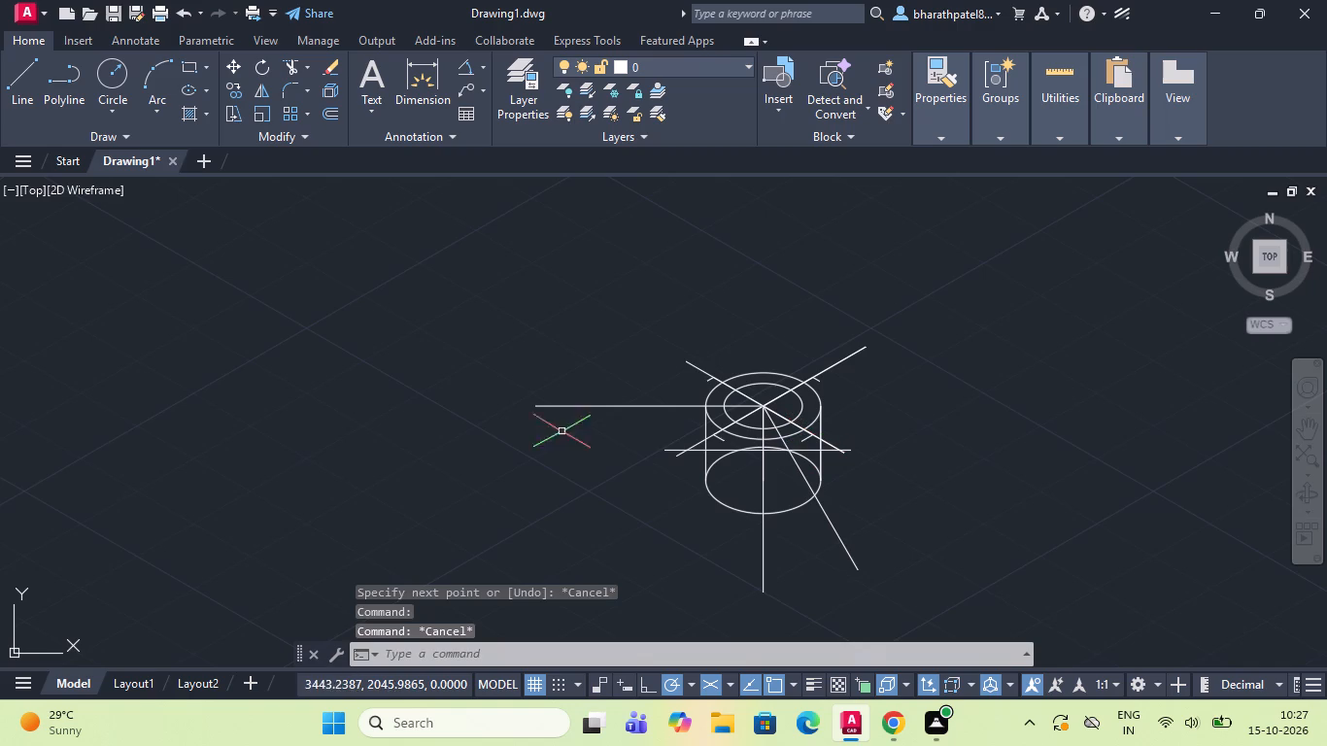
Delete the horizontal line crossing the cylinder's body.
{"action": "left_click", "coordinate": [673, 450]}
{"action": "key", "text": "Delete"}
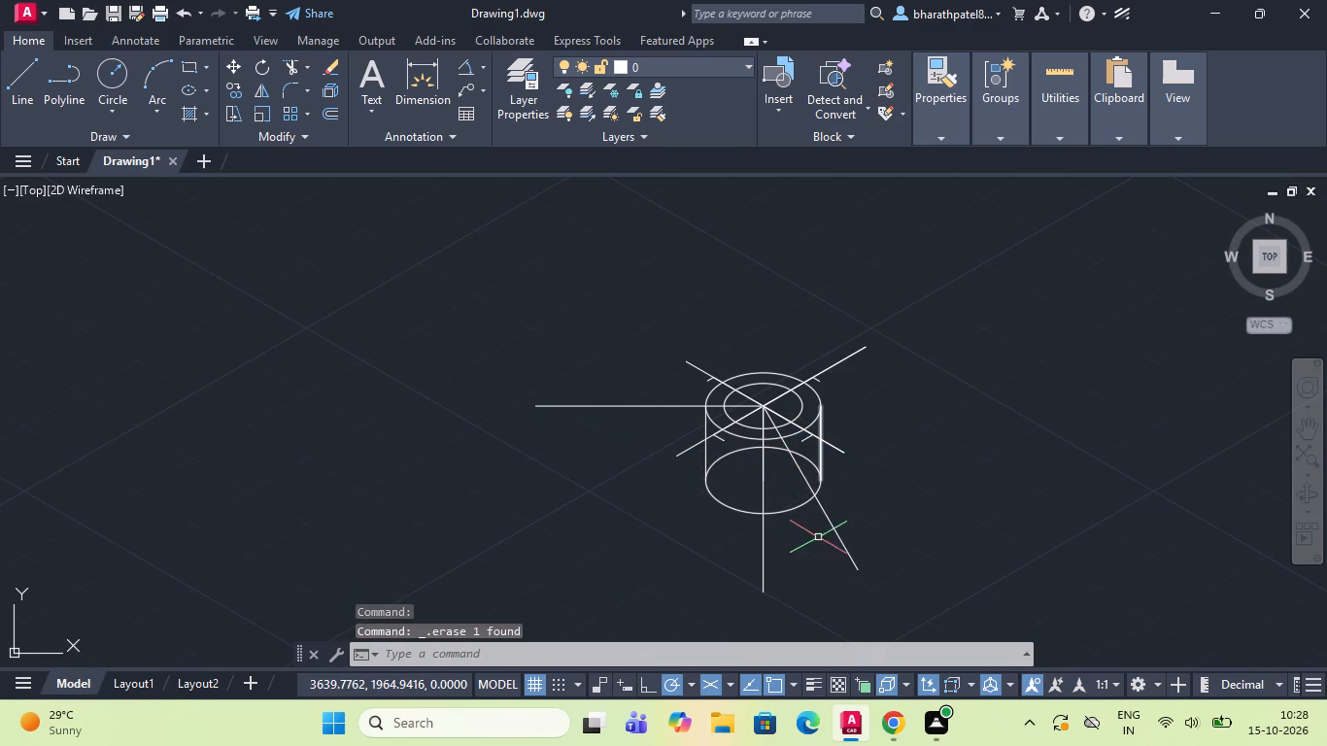
Delete the 300° line running from the top isocircles' centre across the cylinder's body.
{"action": "left_click", "coordinate": [843, 538]}
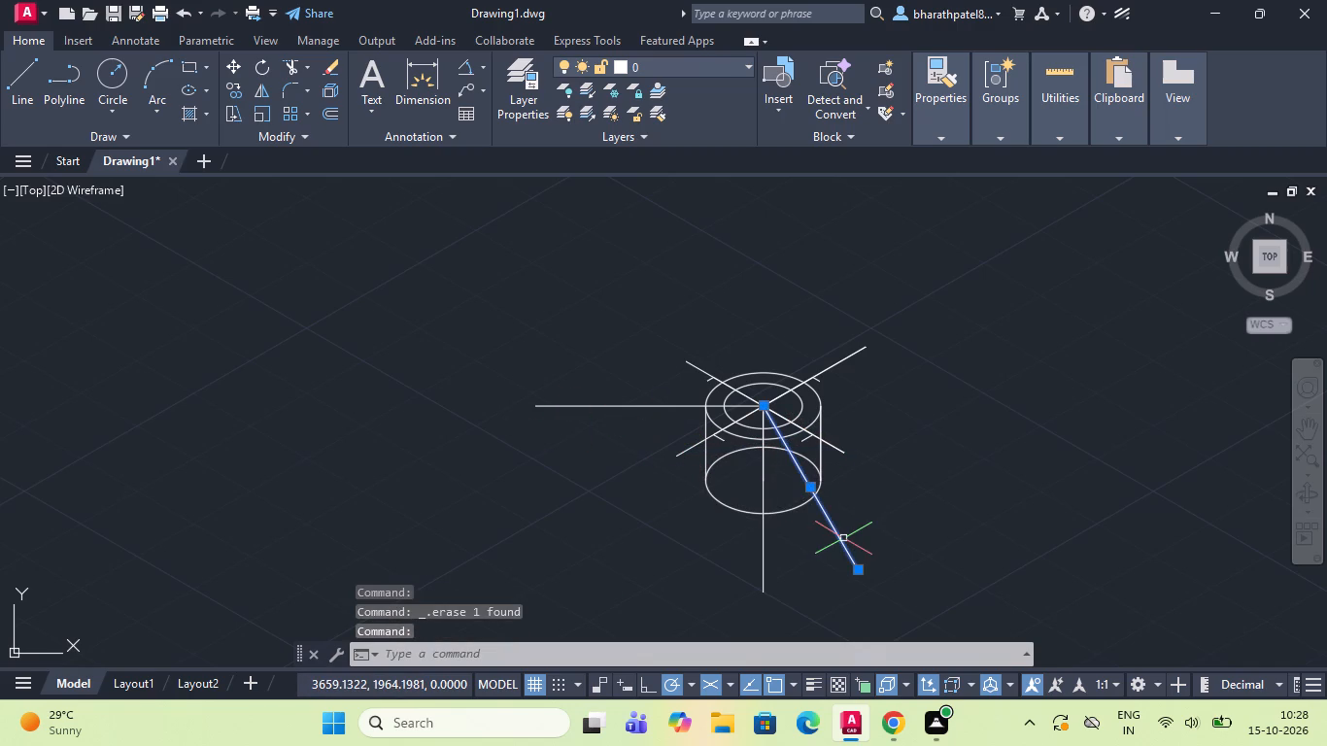
{"action": "key", "text": "Delete"}
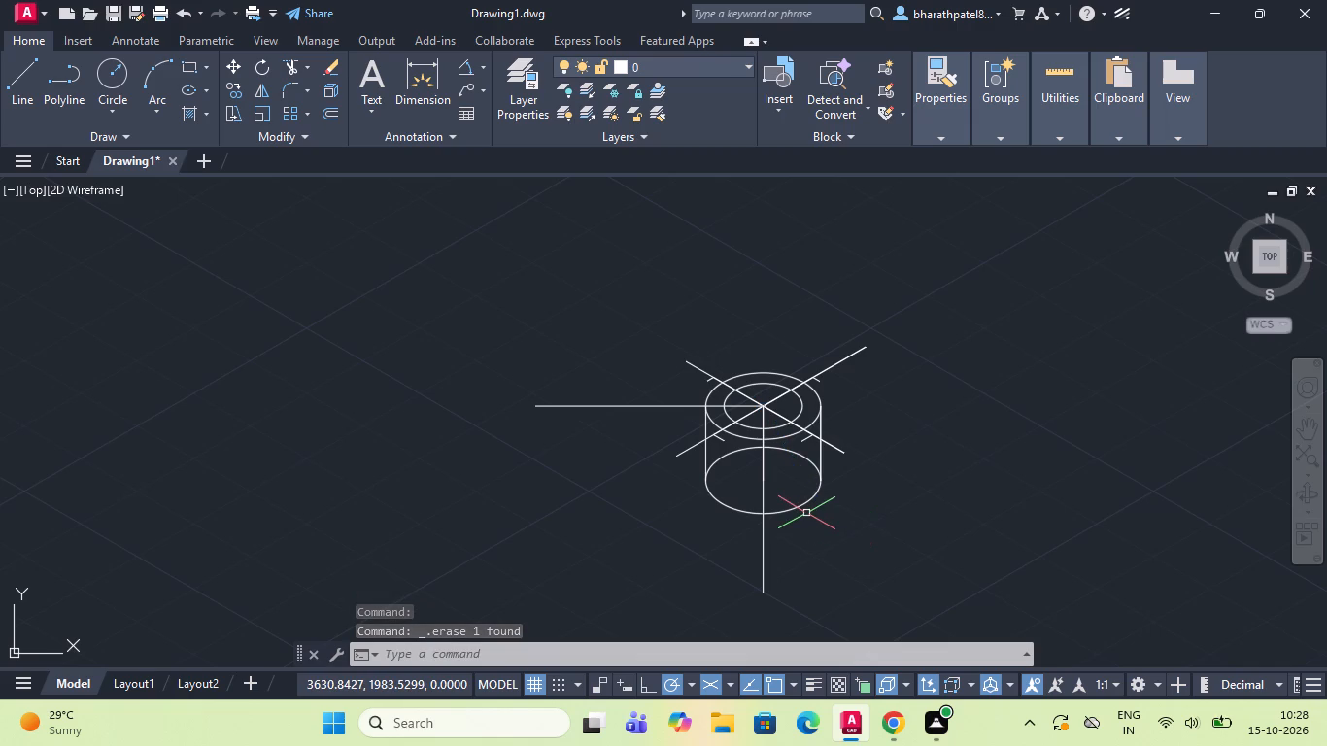
Draw an isocircle of diameter 12 centred where the short mark meets the 30° centre line, just outside the outer top isocircle.
{"action": "scroll", "coordinate": [738, 393], "scroll_direction": "up", "scroll_amount": 2}
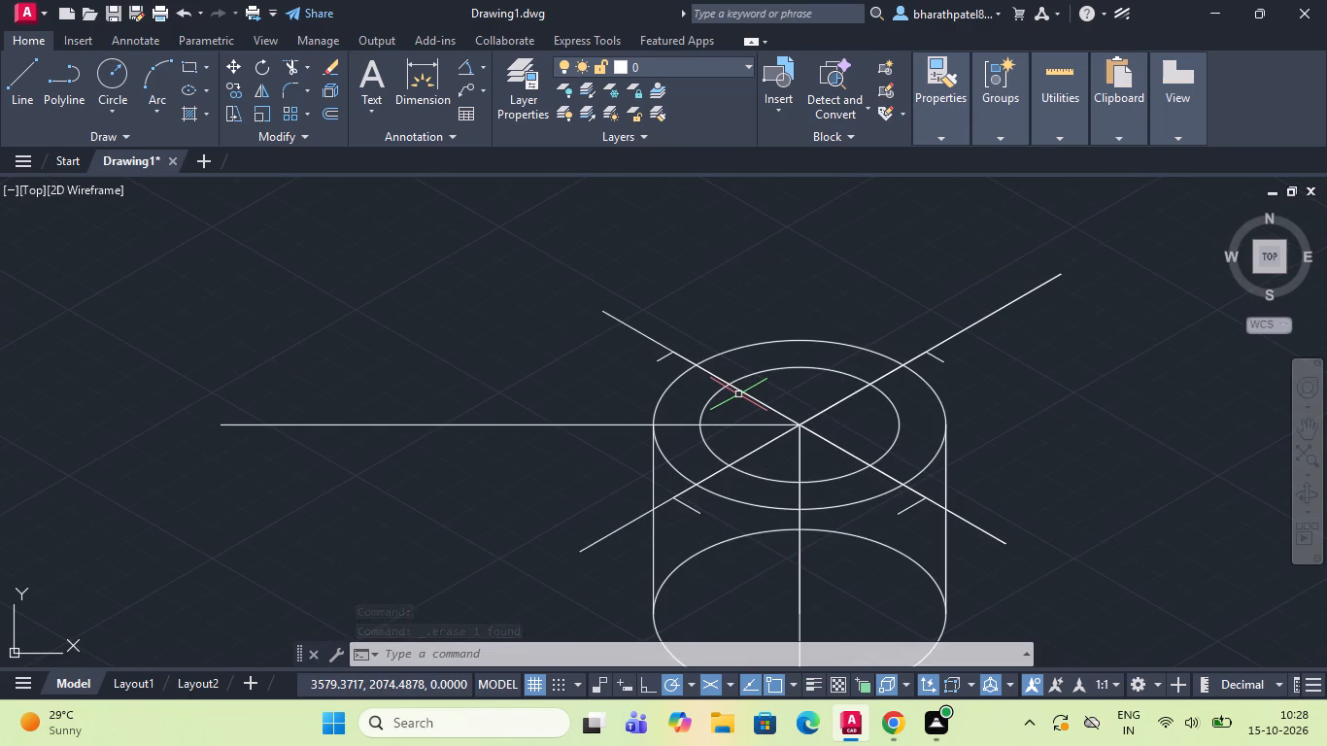
{"action": "type", "text": "ell"}
{"action": "key", "text": "Return"}
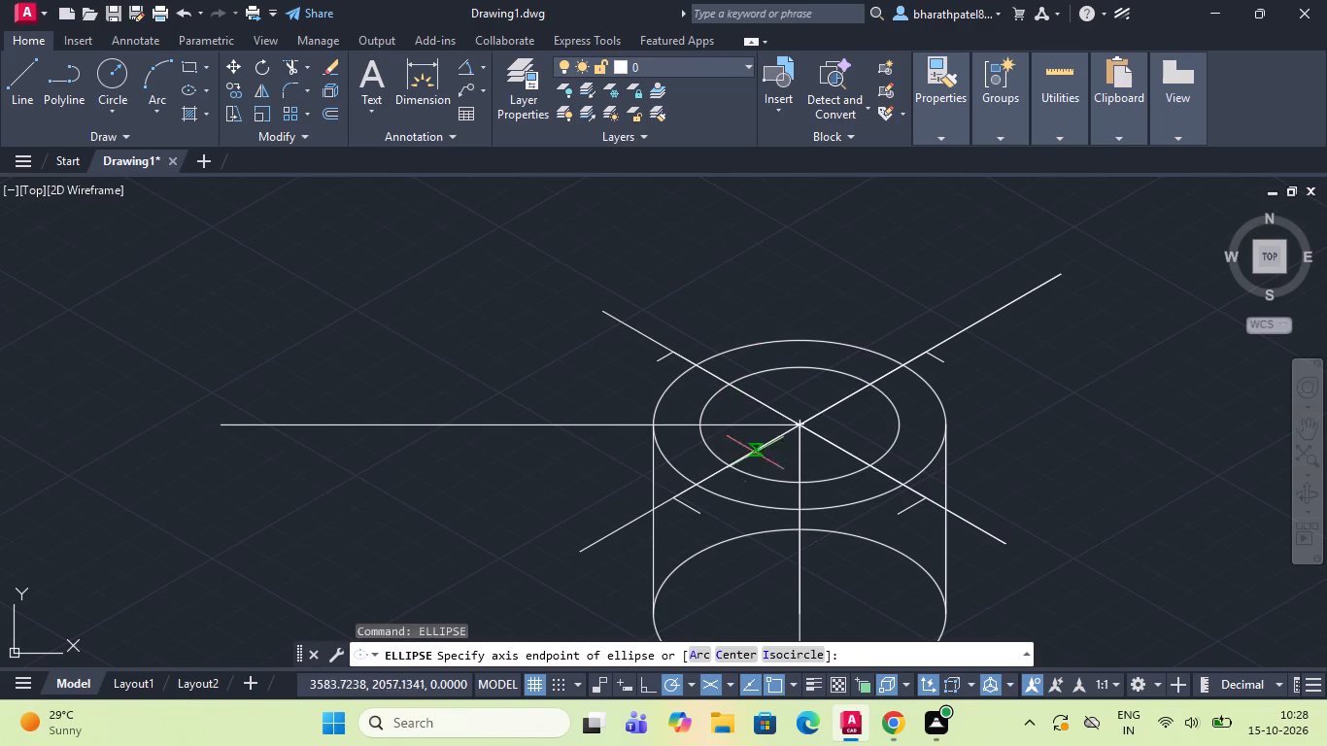
{"action": "left_click", "coordinate": [767, 650]}
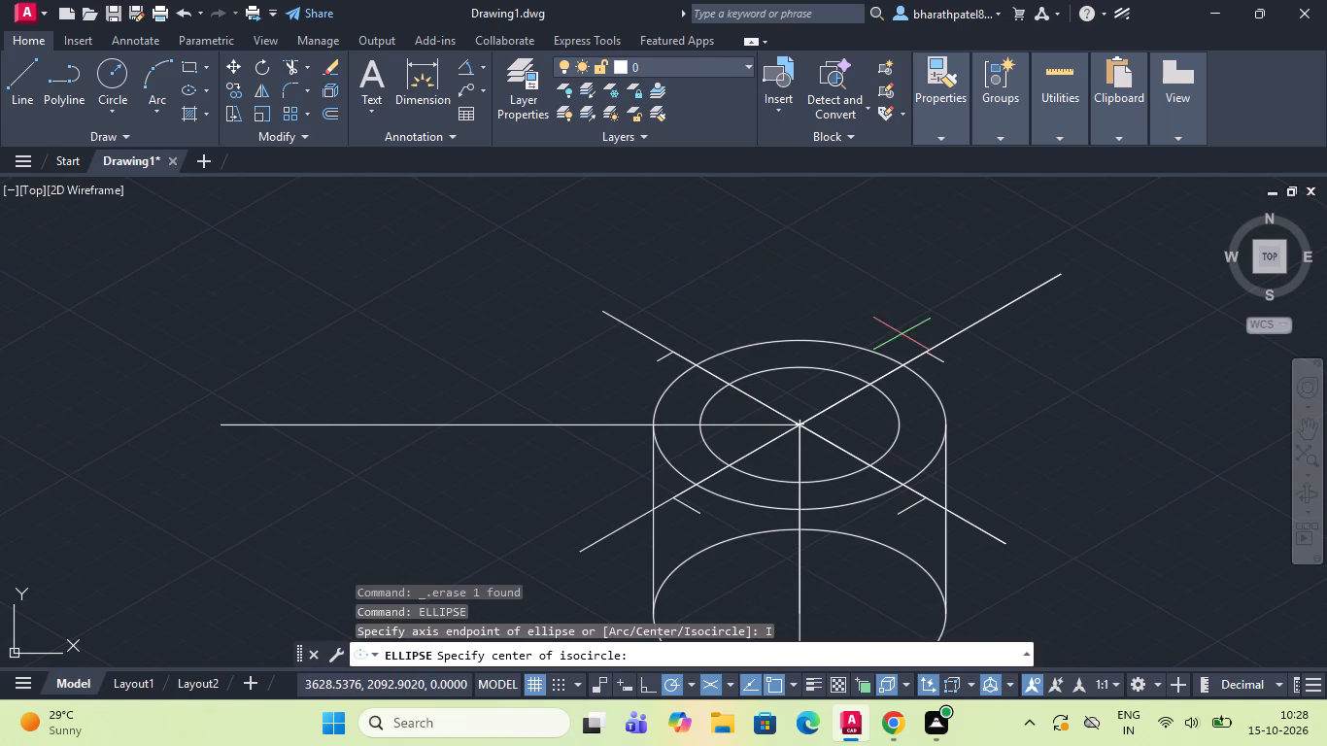
{"action": "scroll", "coordinate": [934, 358], "scroll_direction": "up", "scroll_amount": 3}
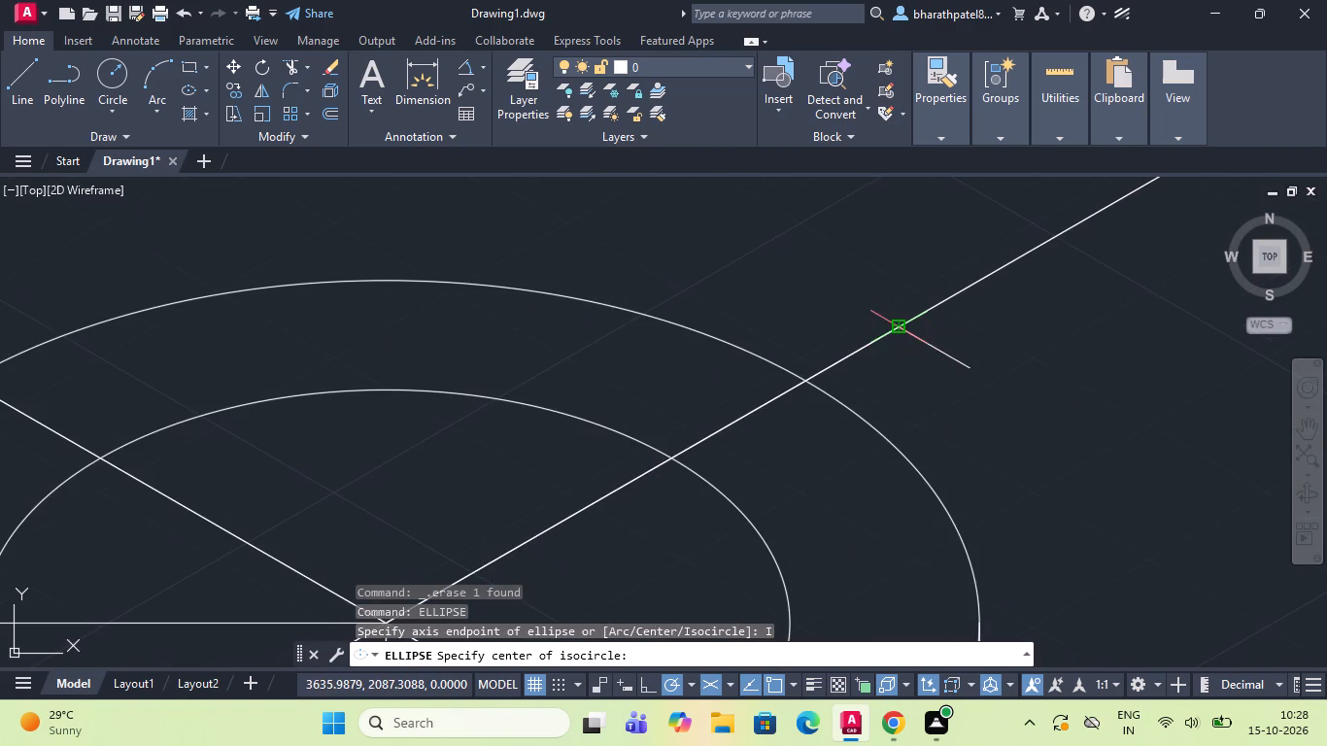
{"action": "left_click", "coordinate": [902, 323]}
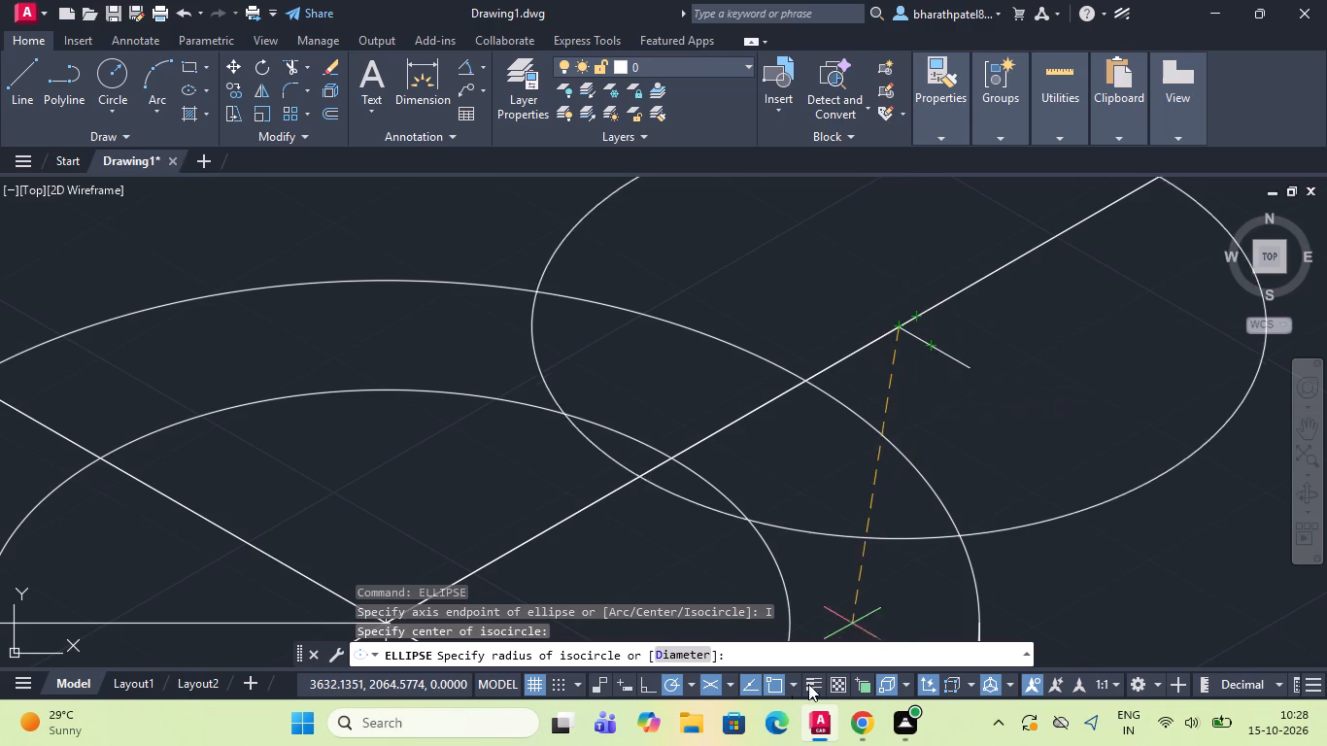
{"action": "left_click", "coordinate": [688, 650]}
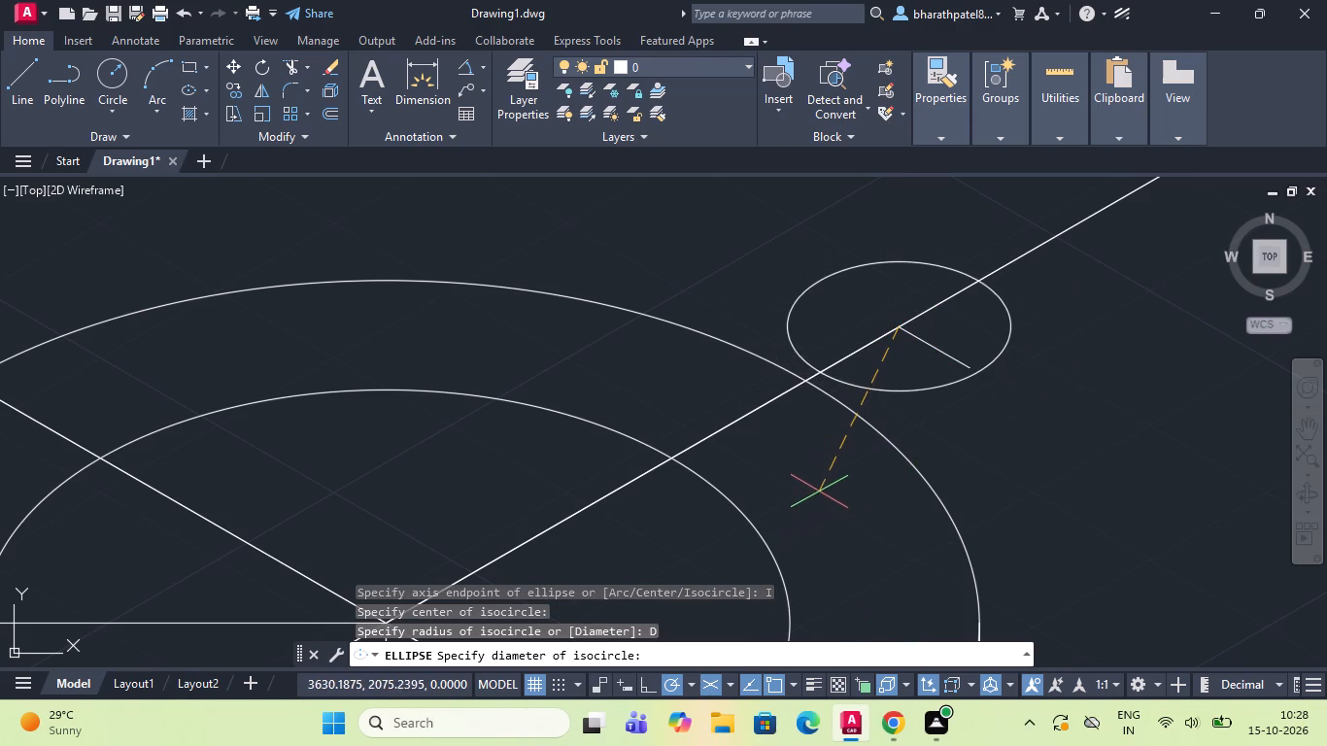
{"action": "type", "text": "12"}
{"action": "key", "text": "Return"}
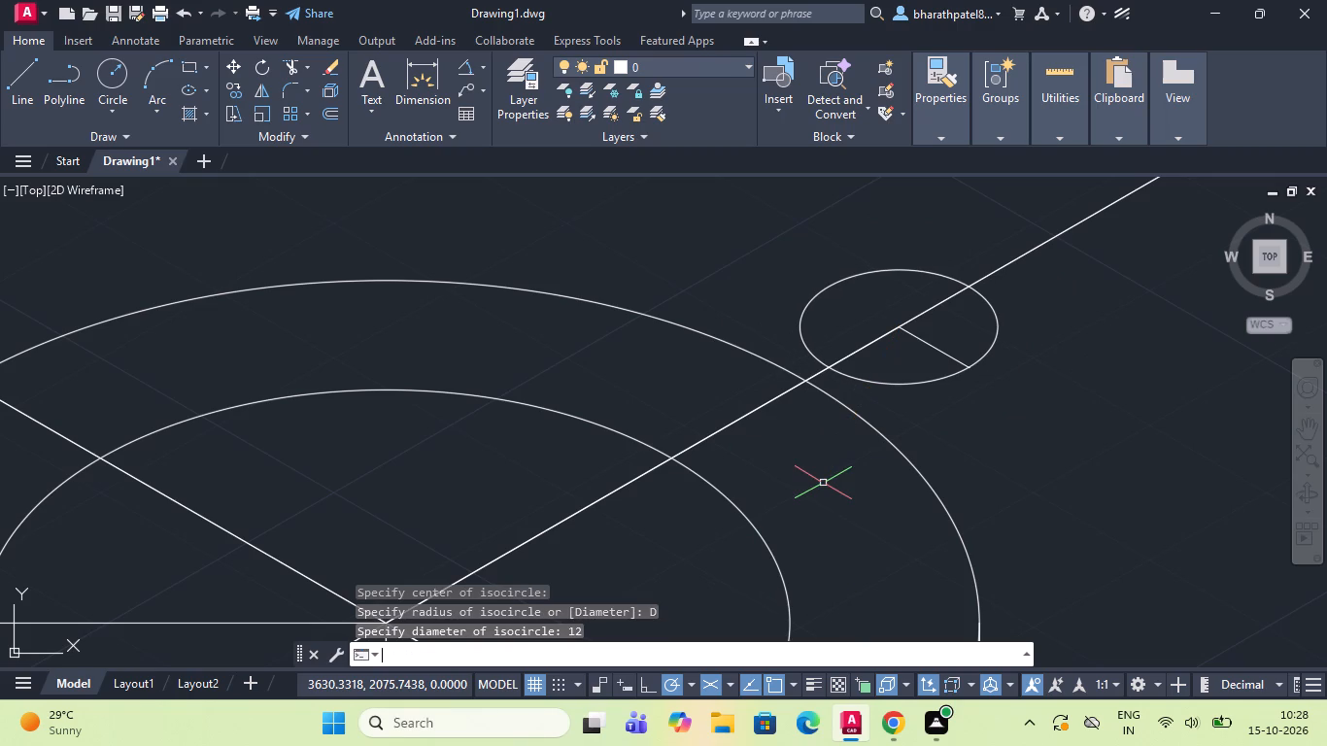
Examine the small isocircle's position relative to the cylinder's top isocircles and the other centre-line marks.
{"action": "scroll", "coordinate": [823, 470], "scroll_direction": "down", "scroll_amount": 4}
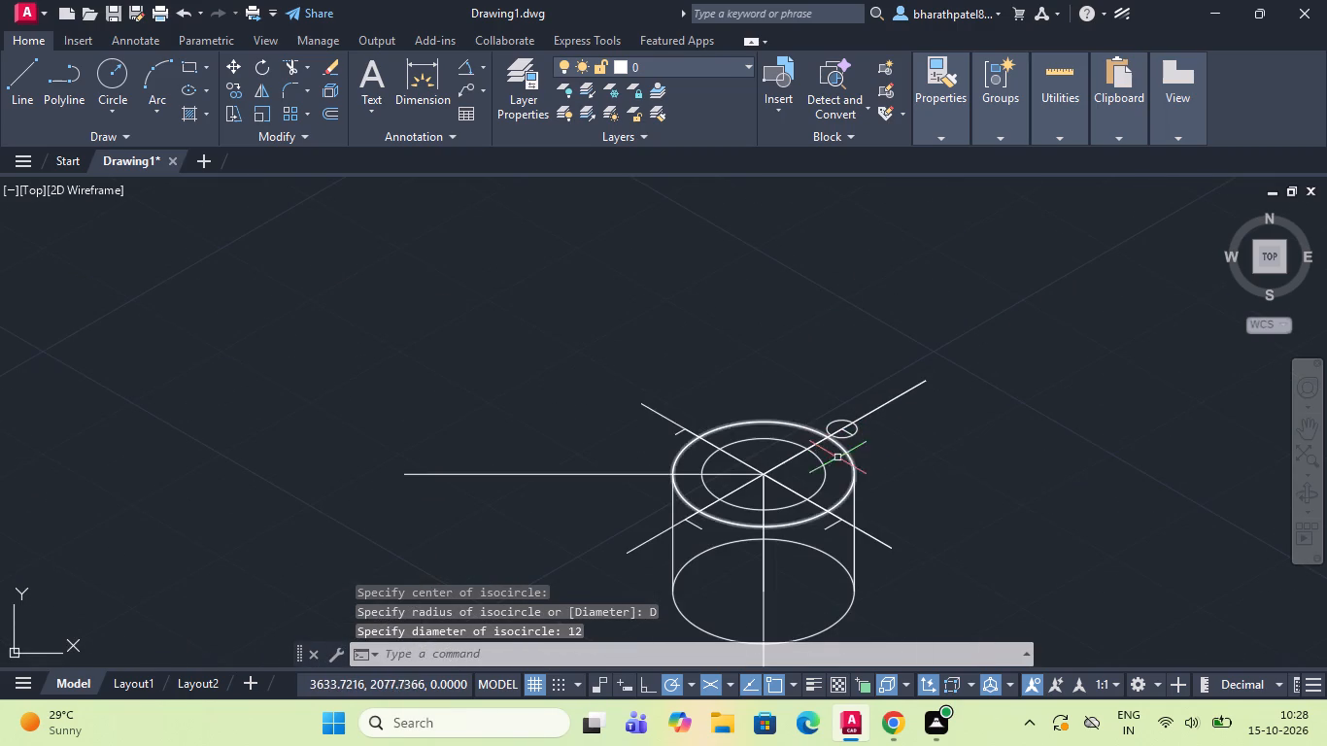
{"action": "scroll", "coordinate": [843, 503], "scroll_direction": "up", "scroll_amount": 2}
{"action": "scroll", "coordinate": [843, 503], "scroll_direction": "down", "scroll_amount": 3}
{"action": "scroll", "coordinate": [845, 540], "scroll_direction": "up", "scroll_amount": 4}
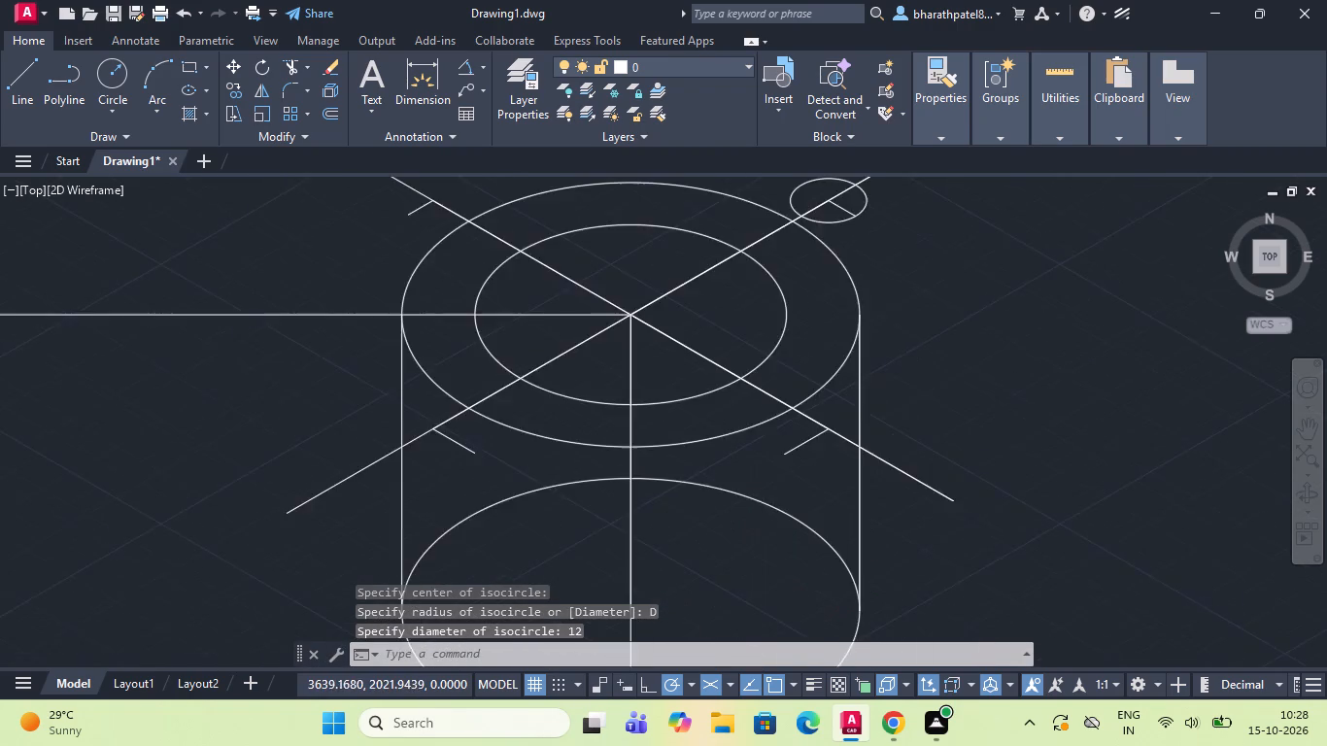
{"action": "scroll", "coordinate": [926, 316], "scroll_direction": "down", "scroll_amount": 4}
{"action": "scroll", "coordinate": [924, 270], "scroll_direction": "up", "scroll_amount": 4}
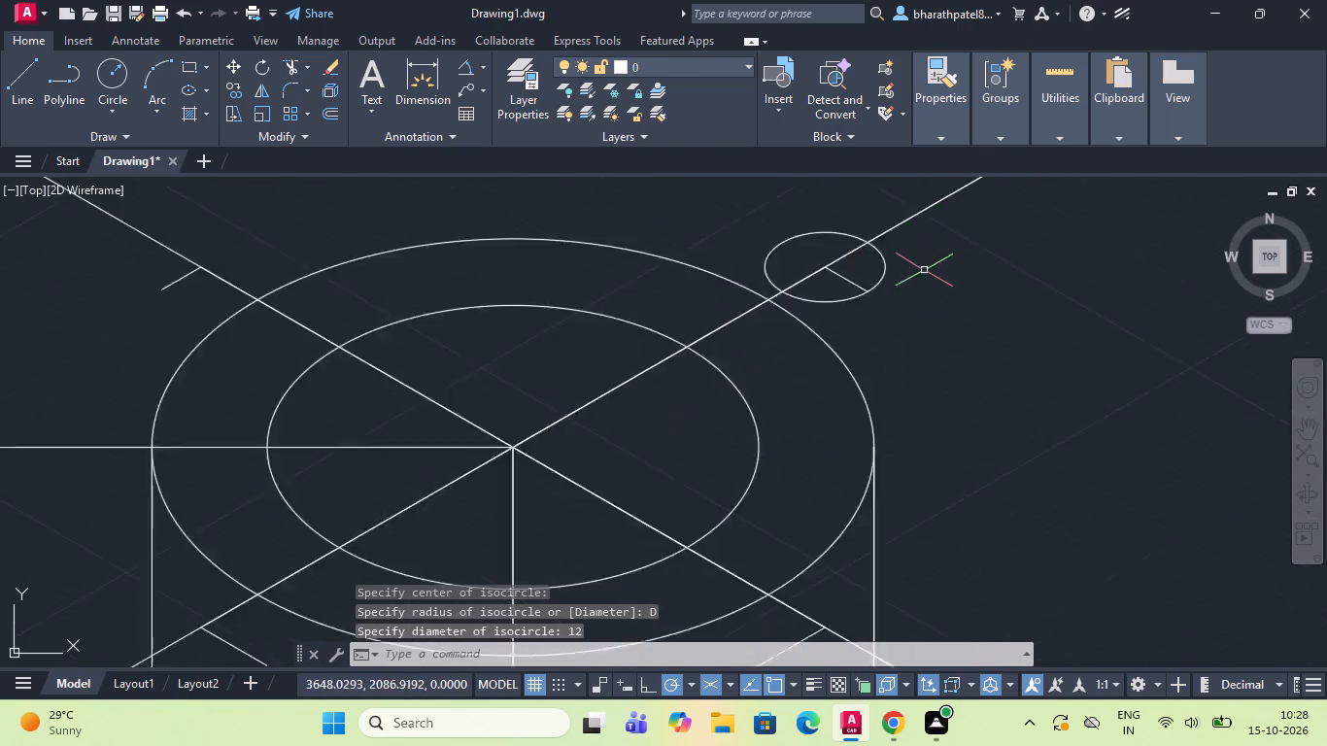
{"action": "scroll", "coordinate": [904, 270], "scroll_direction": "down", "scroll_amount": 2}
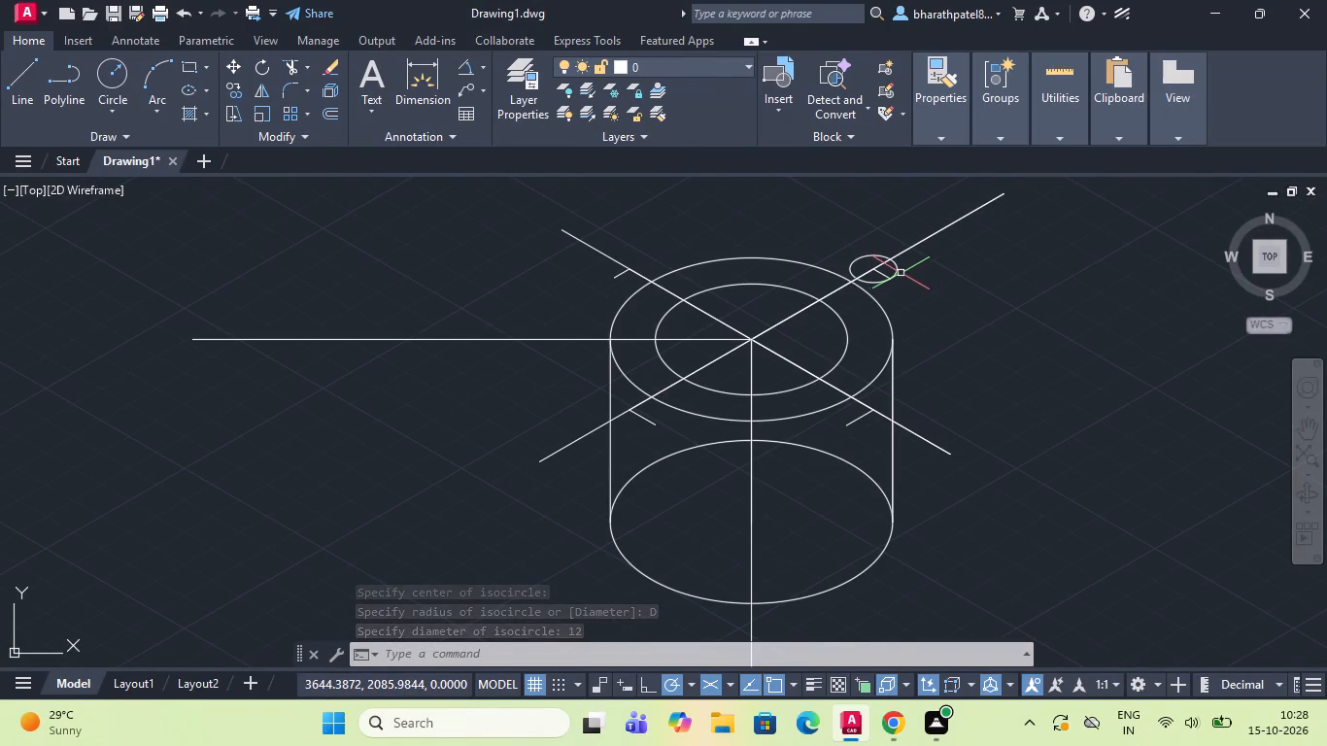
Draw a line 44 units straight down from the top isocircles' centre, ending in a horizontal mark about 10 units long.
{"action": "left_click", "coordinate": [12, 78]}
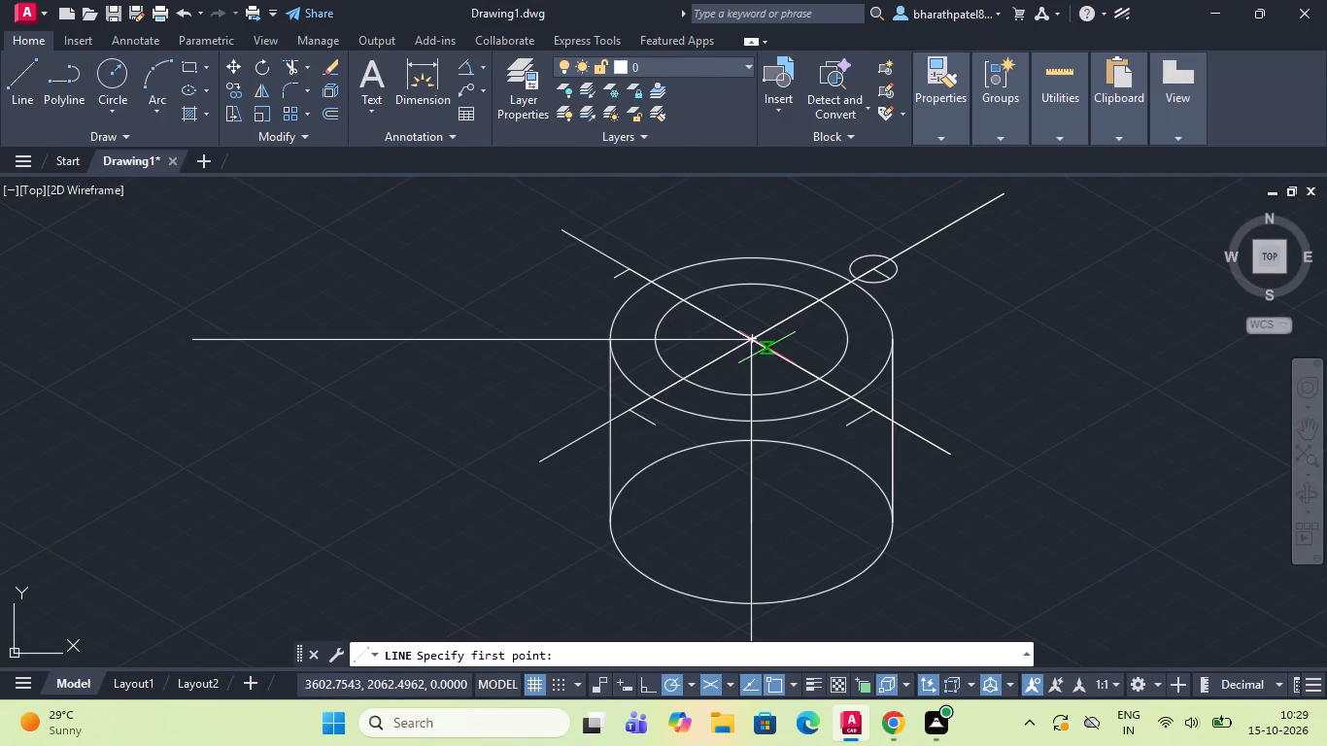
{"action": "scroll", "coordinate": [756, 329], "scroll_direction": "up", "scroll_amount": 3}
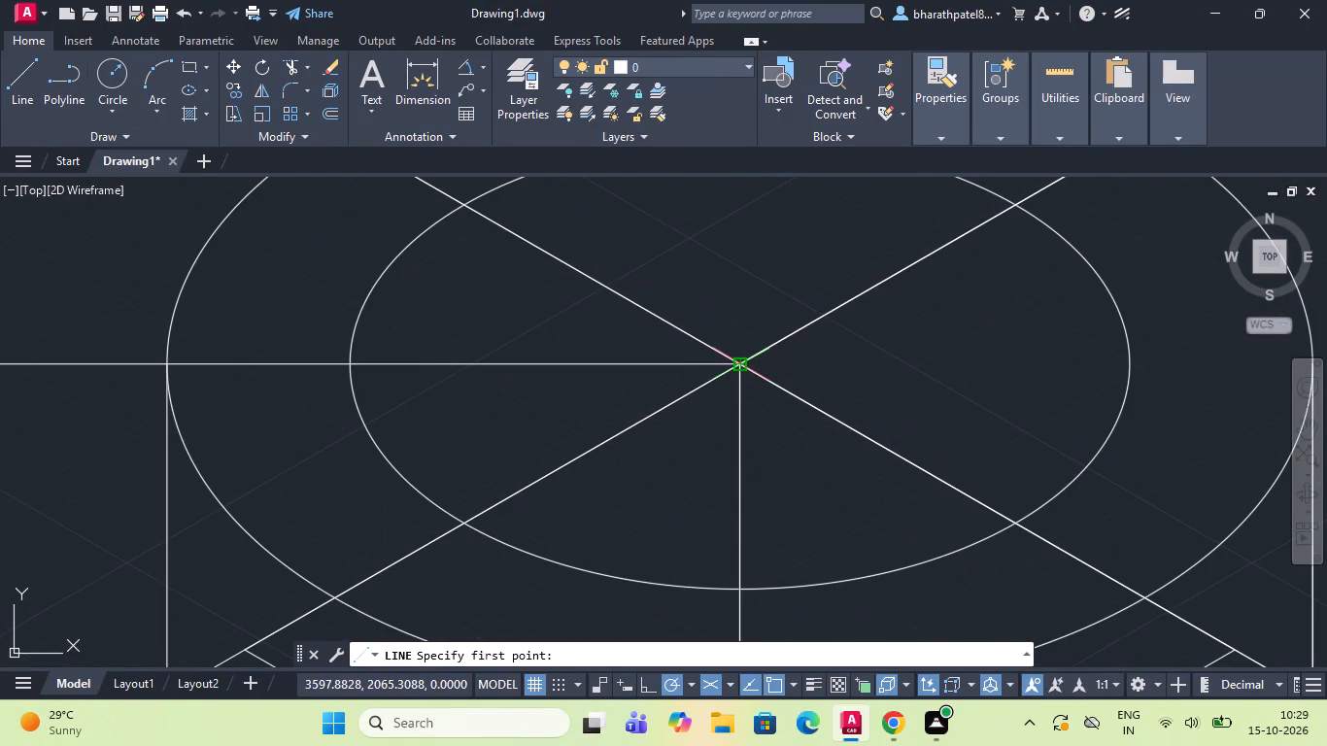
{"action": "left_click", "coordinate": [738, 360]}
{"action": "scroll", "coordinate": [738, 357], "scroll_direction": "down", "scroll_amount": 7}
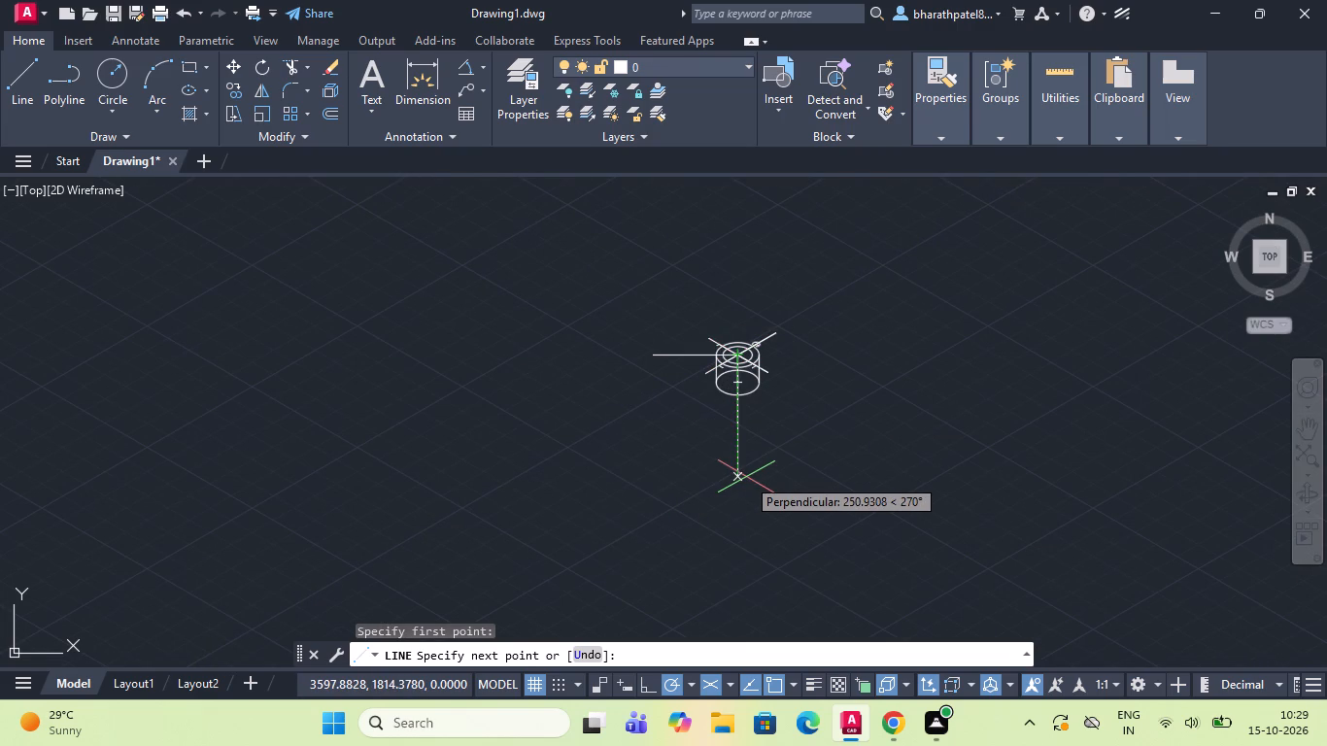
{"action": "type", "text": "44"}
{"action": "key", "text": "Return"}
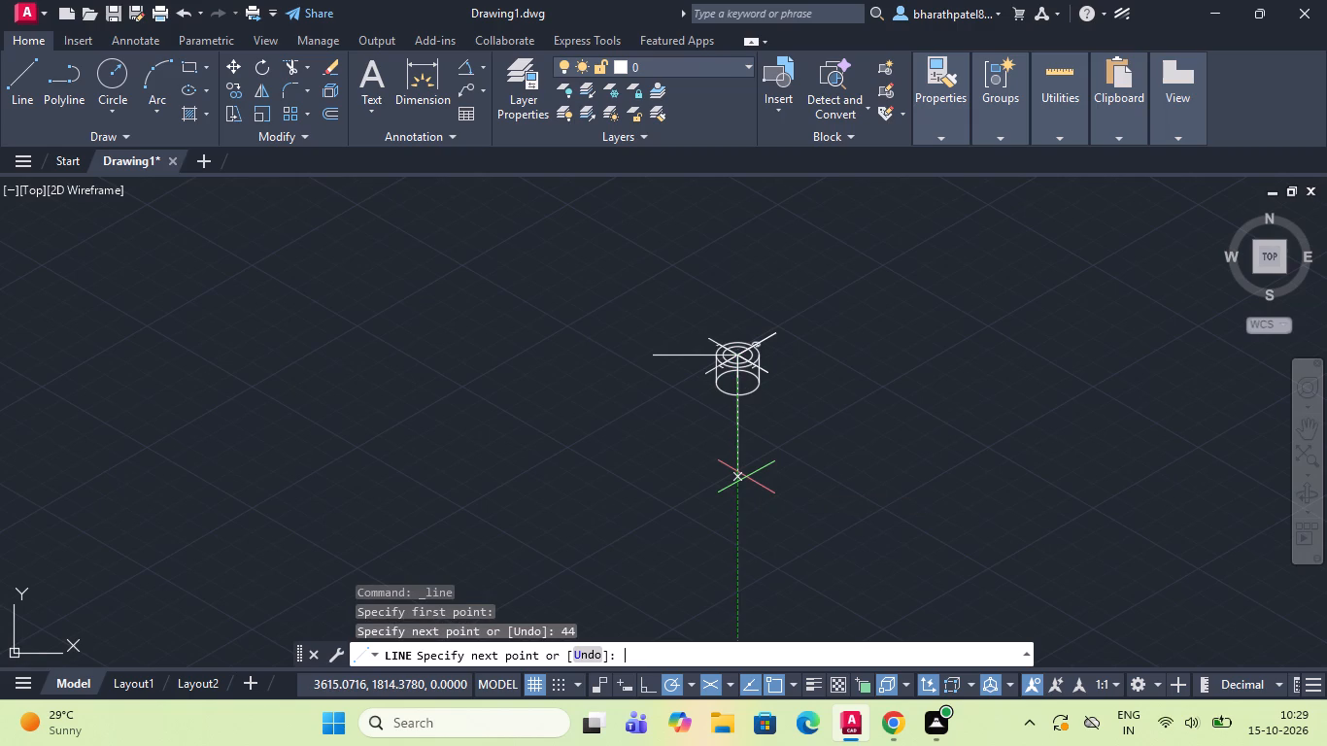
{"action": "scroll", "coordinate": [703, 386], "scroll_direction": "up", "scroll_amount": 1}
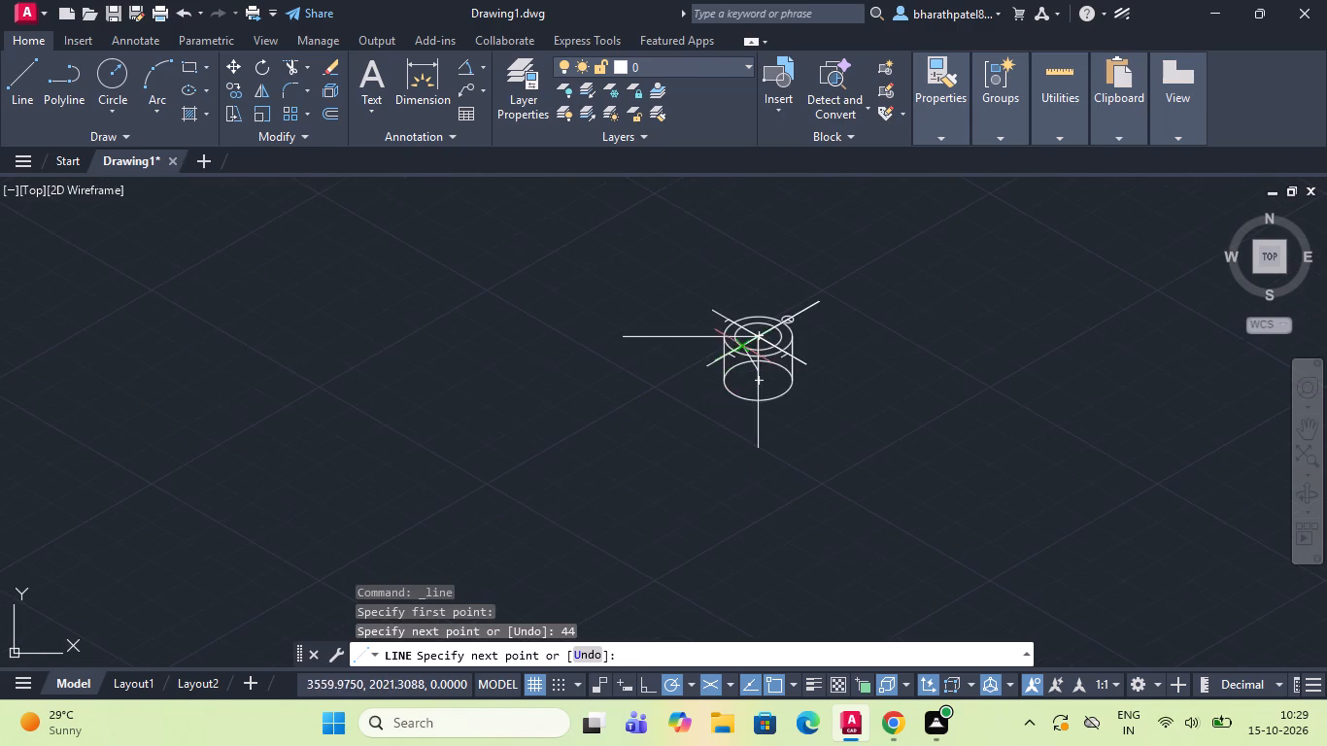
{"action": "scroll", "coordinate": [756, 338], "scroll_direction": "up", "scroll_amount": 3}
{"action": "scroll", "coordinate": [757, 507], "scroll_direction": "up", "scroll_amount": 1}
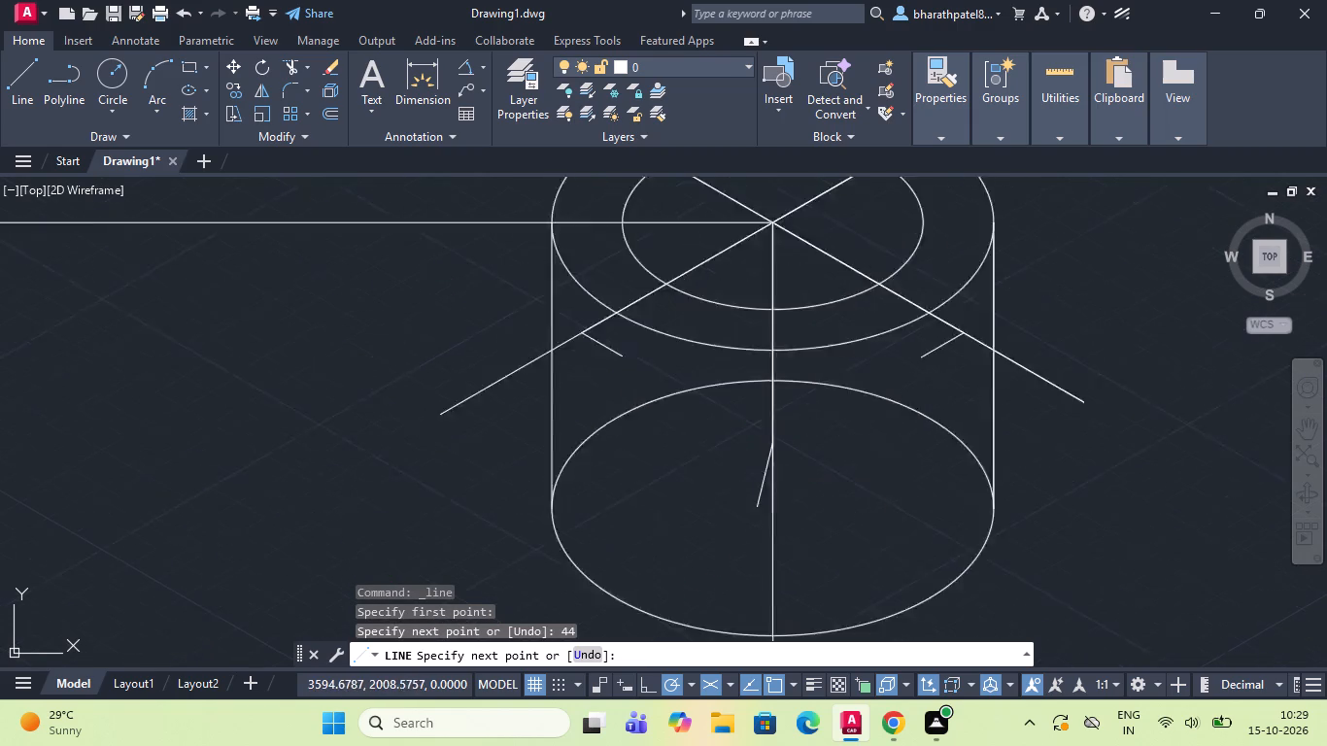
{"action": "scroll", "coordinate": [757, 507], "scroll_direction": "up", "scroll_amount": 2}
{"action": "left_click", "coordinate": [669, 348]}
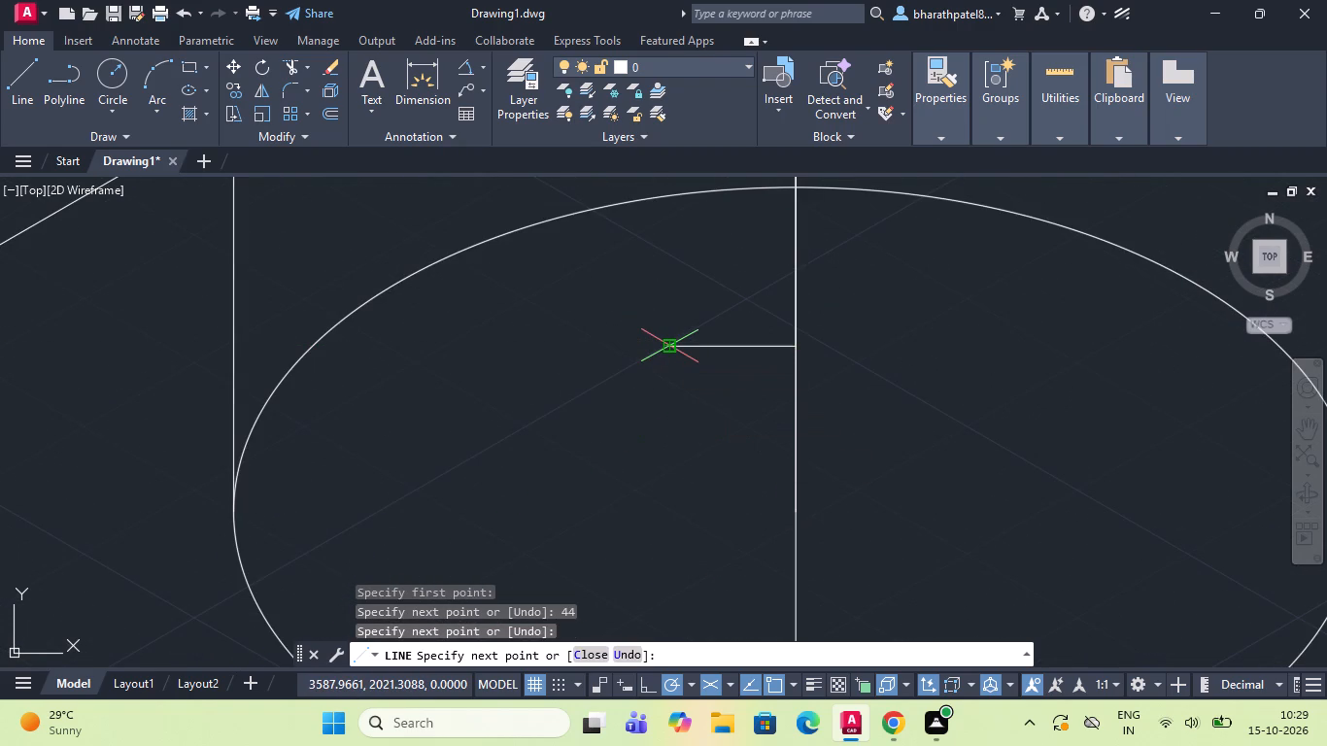
{"action": "key", "text": "Escape"}
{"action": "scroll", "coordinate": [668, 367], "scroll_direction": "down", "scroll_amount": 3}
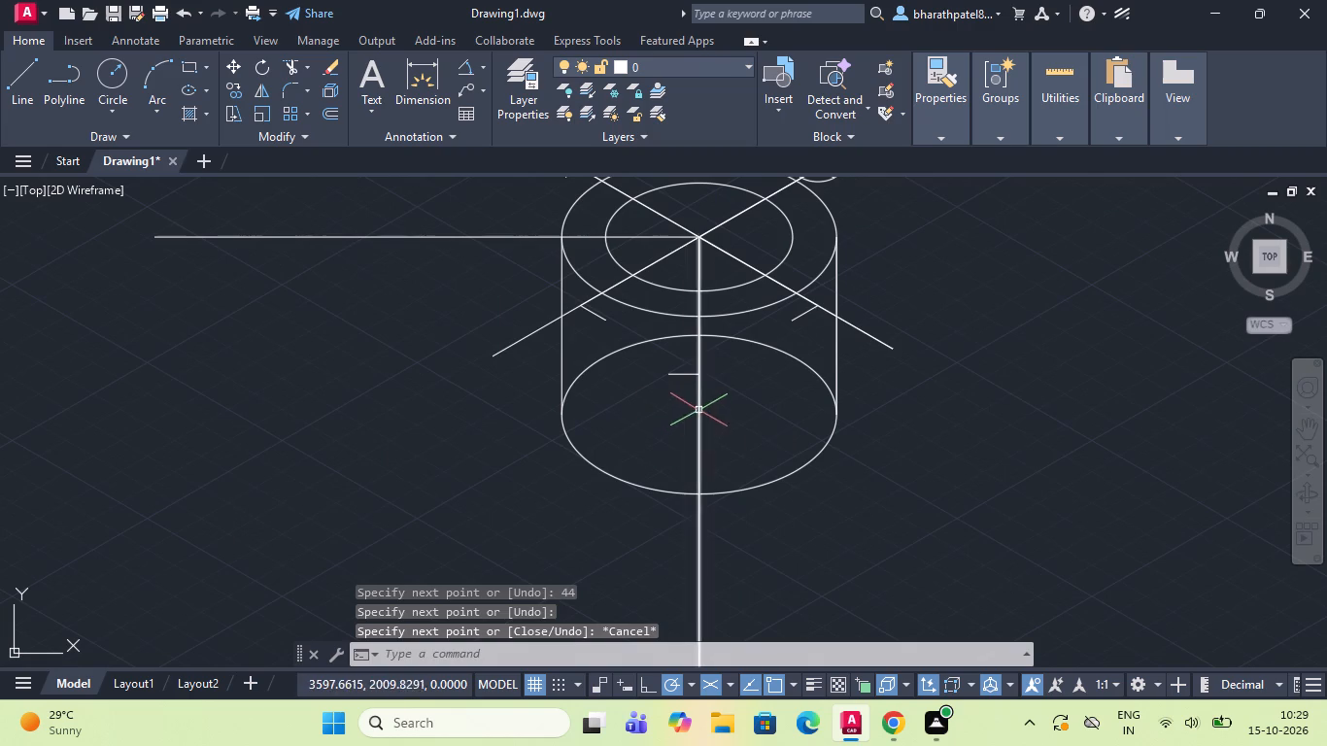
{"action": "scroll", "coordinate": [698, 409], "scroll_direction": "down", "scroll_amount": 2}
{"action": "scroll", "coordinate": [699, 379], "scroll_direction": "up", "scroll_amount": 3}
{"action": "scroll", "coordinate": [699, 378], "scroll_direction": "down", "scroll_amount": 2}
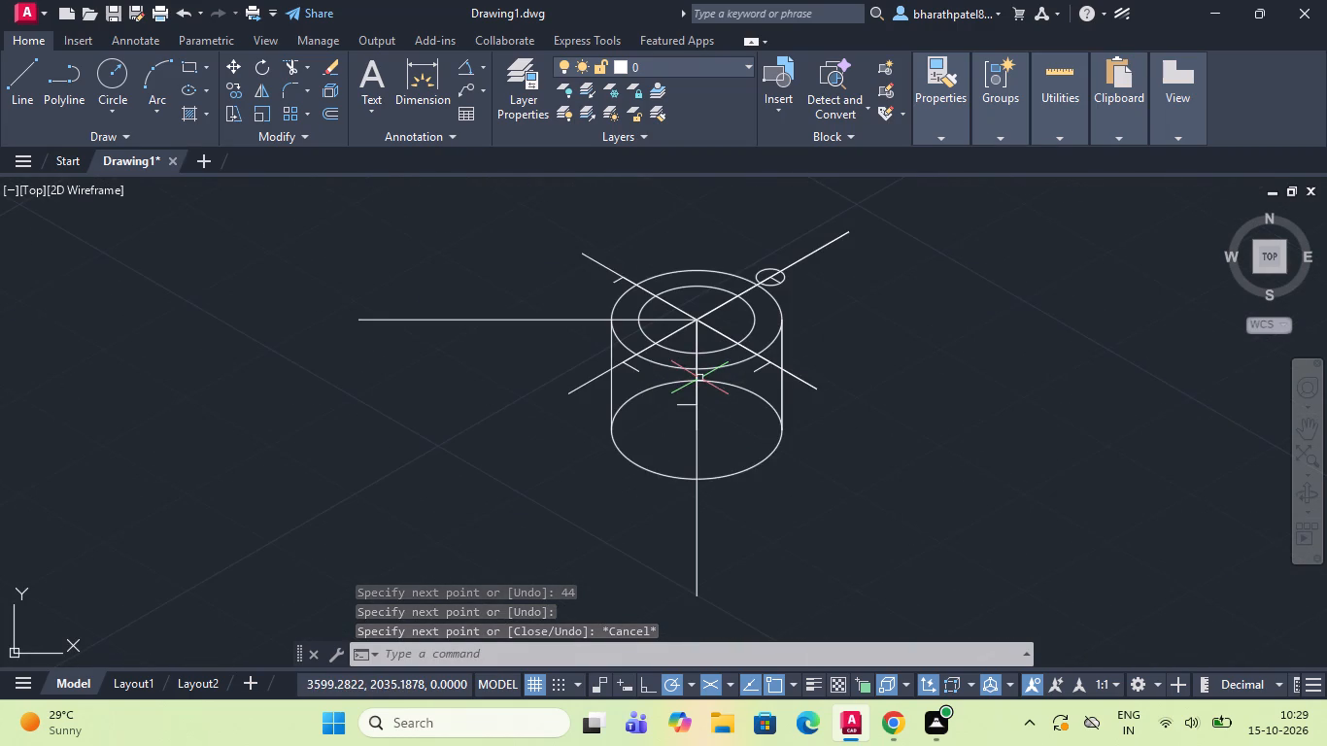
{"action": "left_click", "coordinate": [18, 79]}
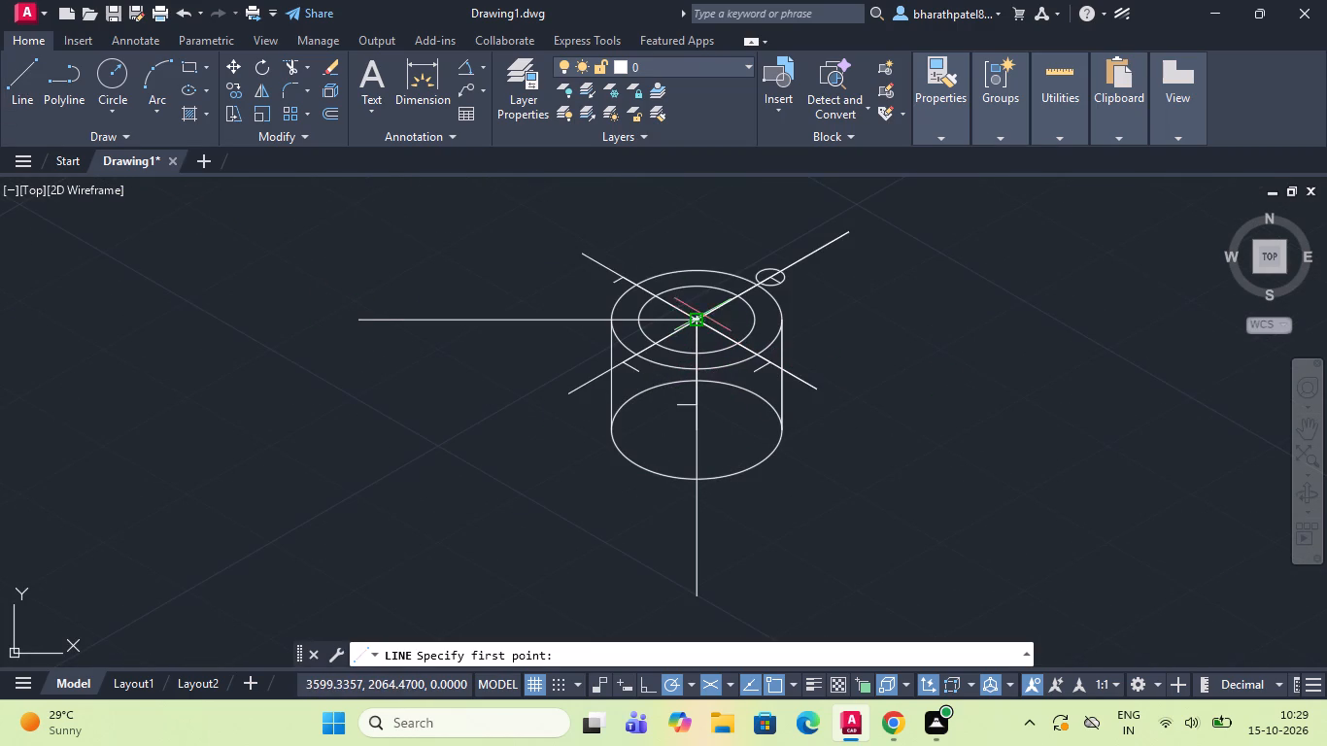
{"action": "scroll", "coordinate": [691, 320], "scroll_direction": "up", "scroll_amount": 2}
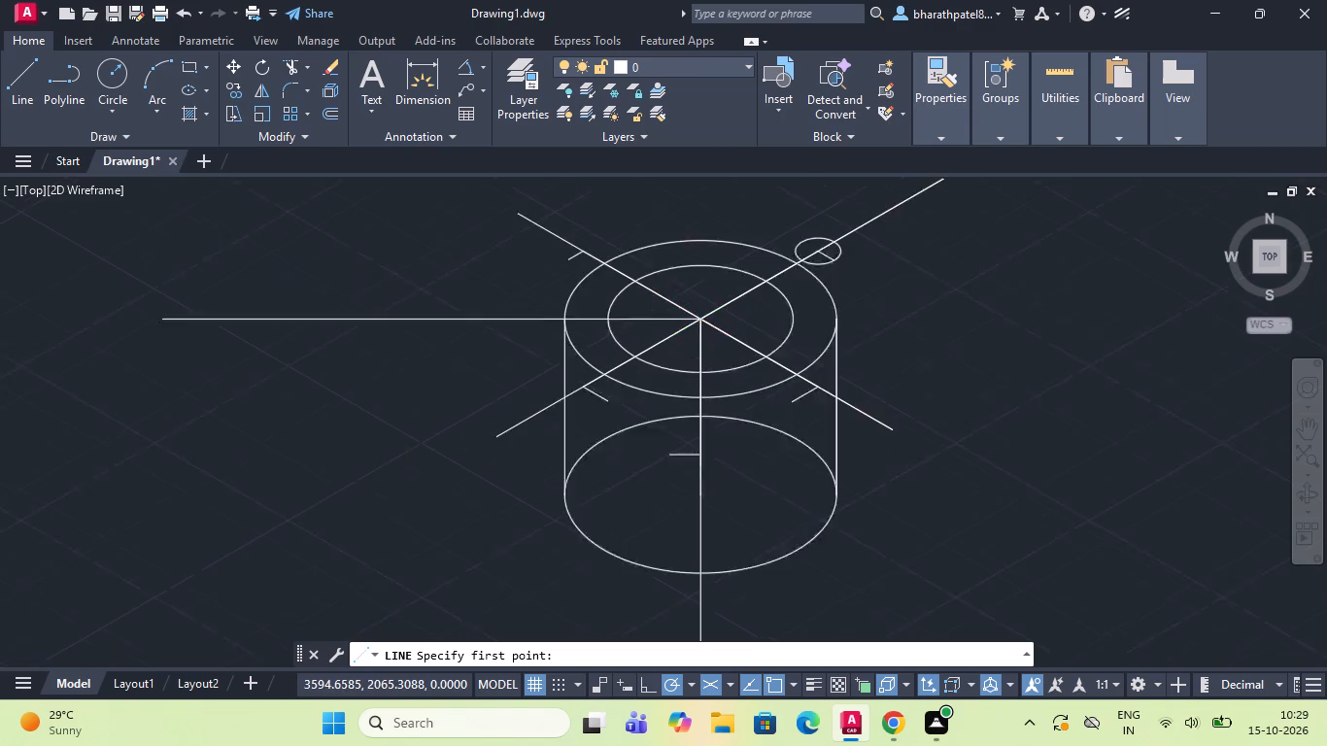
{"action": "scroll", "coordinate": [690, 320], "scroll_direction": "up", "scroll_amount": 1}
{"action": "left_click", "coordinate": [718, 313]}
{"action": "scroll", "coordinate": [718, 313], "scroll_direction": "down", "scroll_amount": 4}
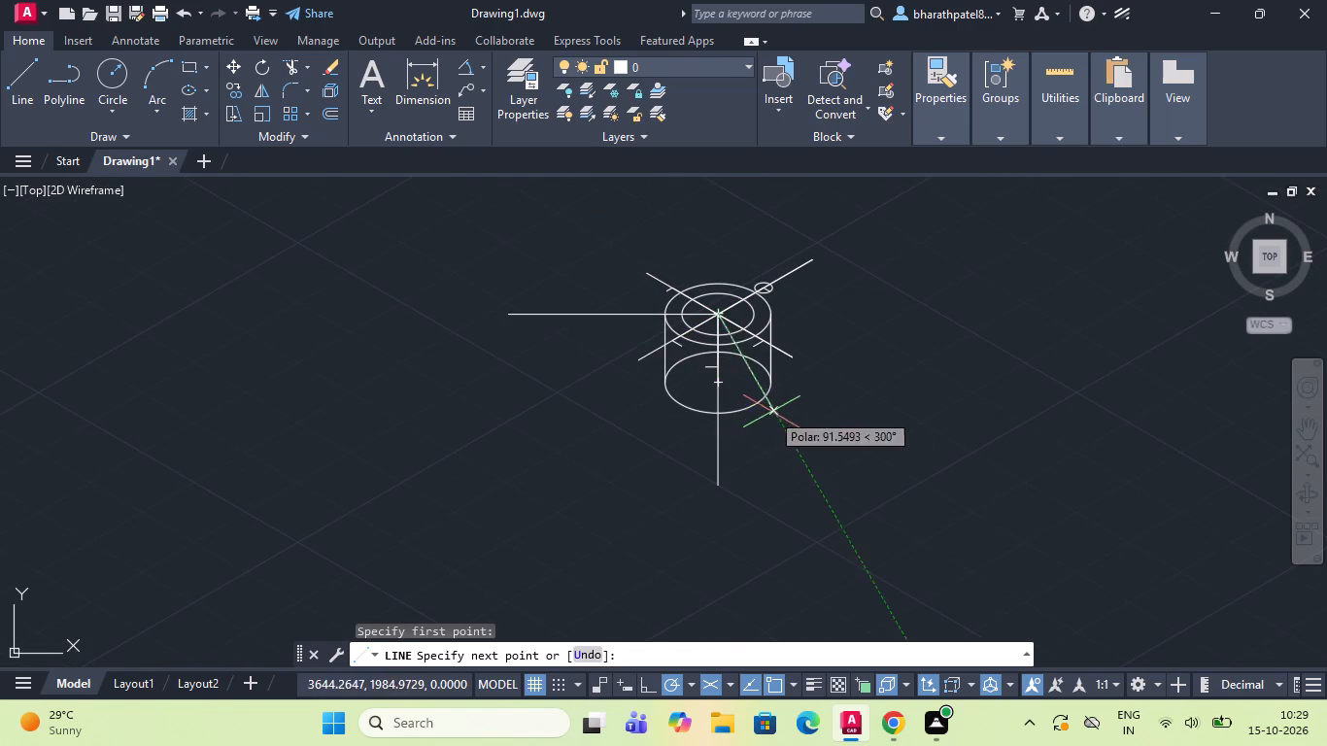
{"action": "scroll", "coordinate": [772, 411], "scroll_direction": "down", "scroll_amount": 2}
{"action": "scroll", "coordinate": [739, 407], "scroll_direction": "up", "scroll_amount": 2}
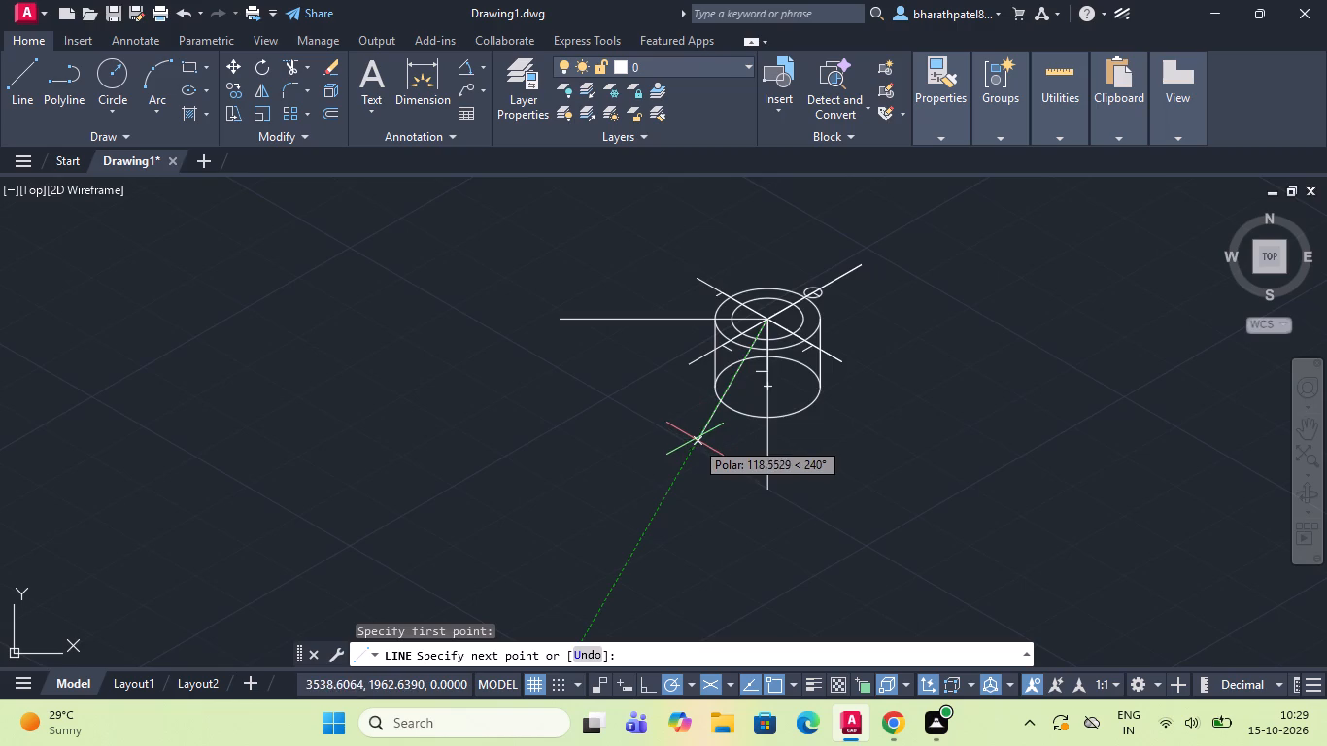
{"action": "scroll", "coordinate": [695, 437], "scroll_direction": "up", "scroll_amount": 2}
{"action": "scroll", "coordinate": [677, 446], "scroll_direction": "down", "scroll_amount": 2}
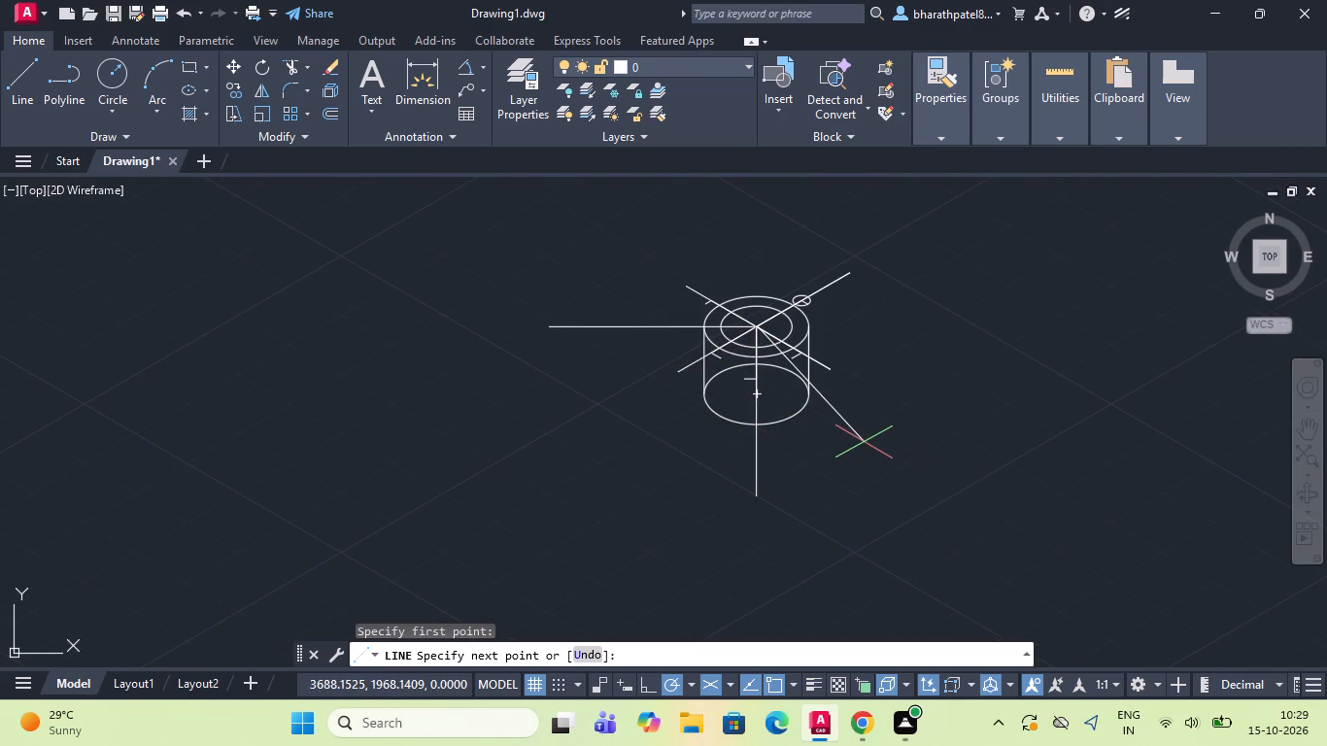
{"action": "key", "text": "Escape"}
Trim the part of the vertical centre line that extends below the cylinder's bottom isocircle.
{"action": "scroll", "coordinate": [861, 442], "scroll_direction": "down", "scroll_amount": 2}
{"action": "scroll", "coordinate": [861, 427], "scroll_direction": "up", "scroll_amount": 3}
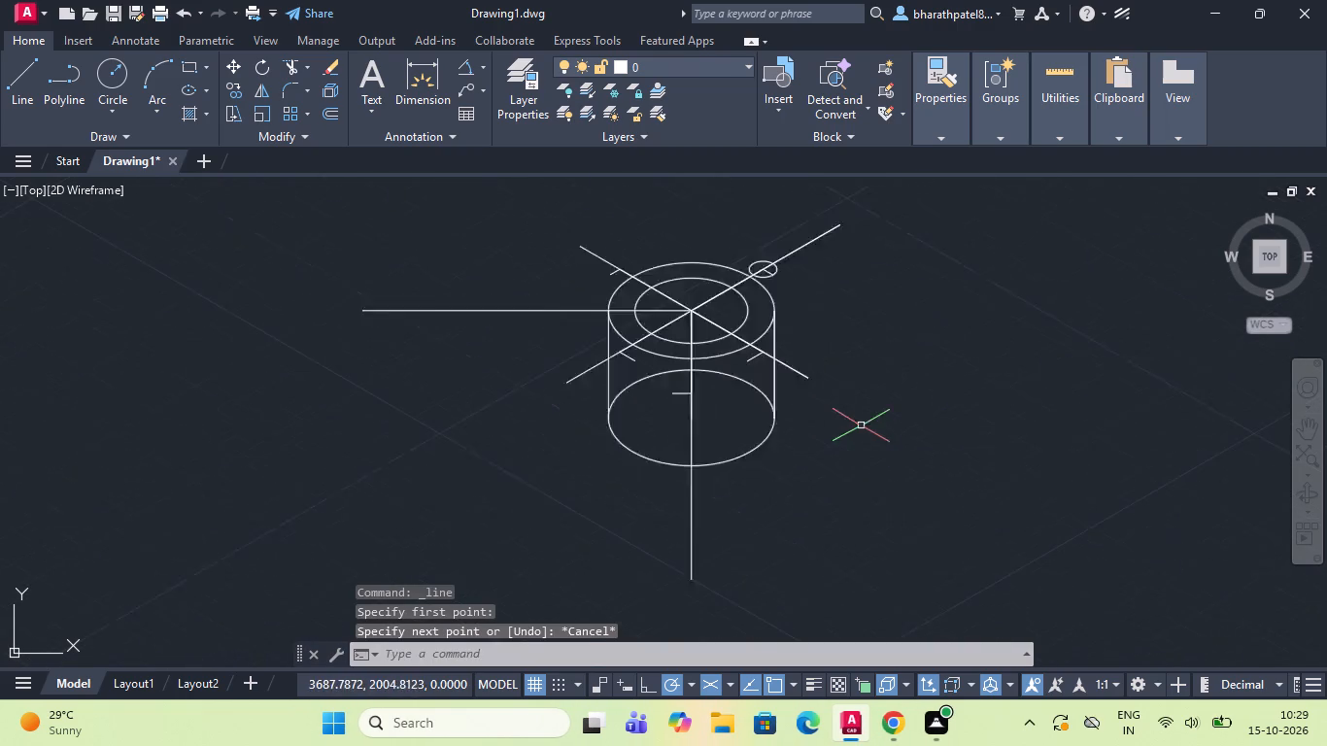
{"action": "scroll", "coordinate": [861, 424], "scroll_direction": "up", "scroll_amount": 1}
{"action": "scroll", "coordinate": [654, 213], "scroll_direction": "up", "scroll_amount": 2}
{"action": "scroll", "coordinate": [644, 254], "scroll_direction": "down", "scroll_amount": 2}
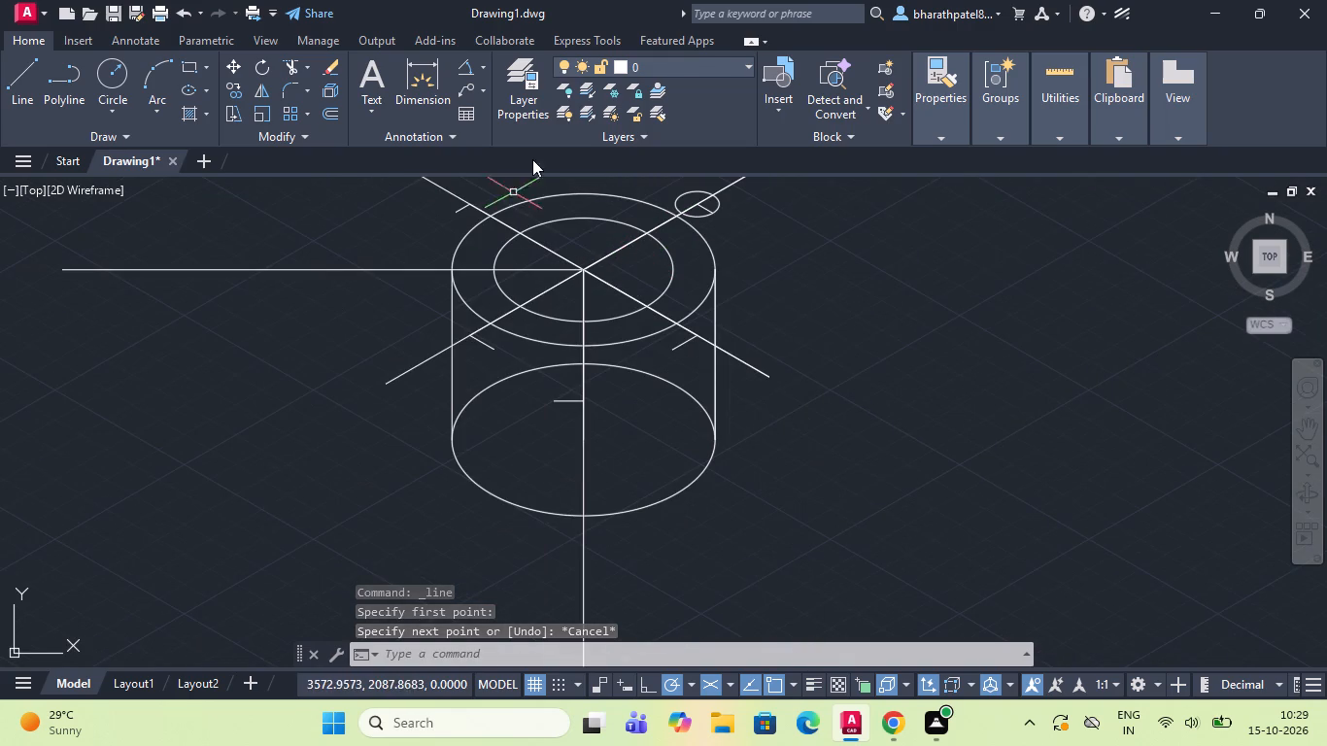
{"action": "left_click", "coordinate": [288, 63]}
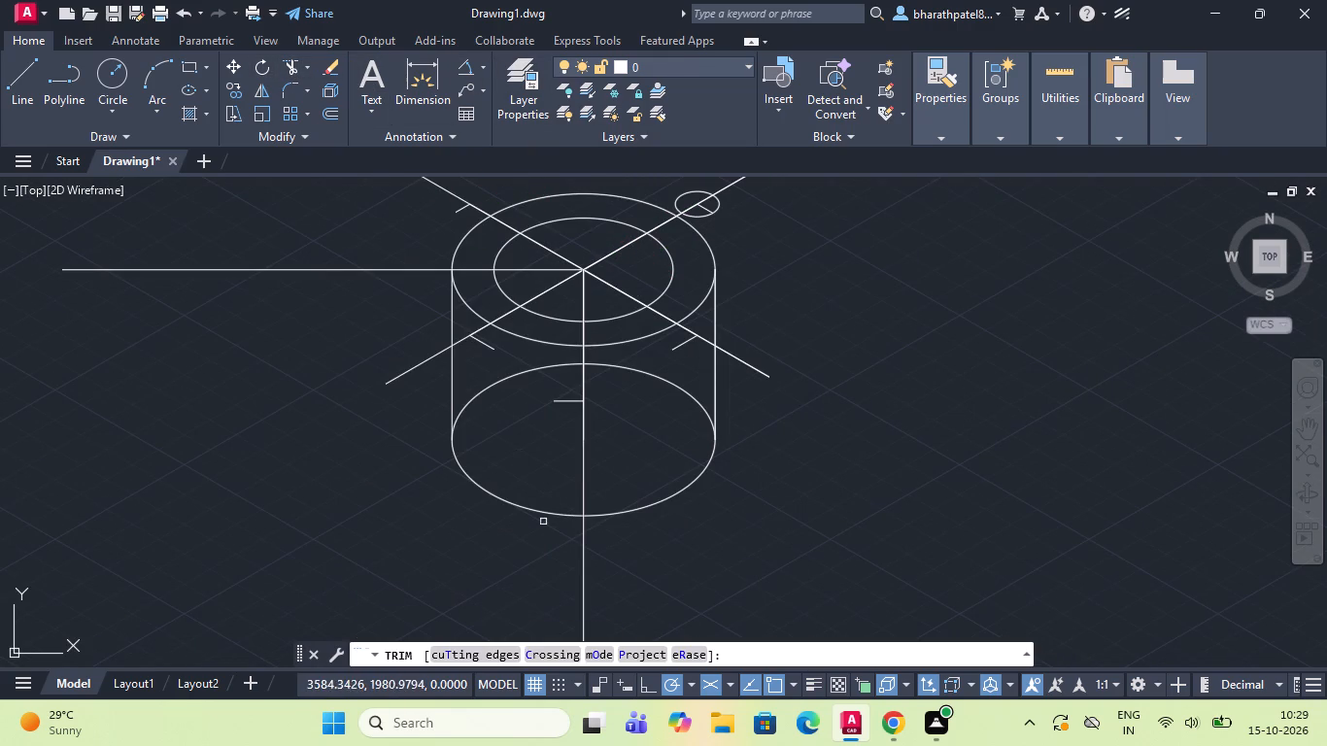
{"action": "left_click", "coordinate": [582, 556]}
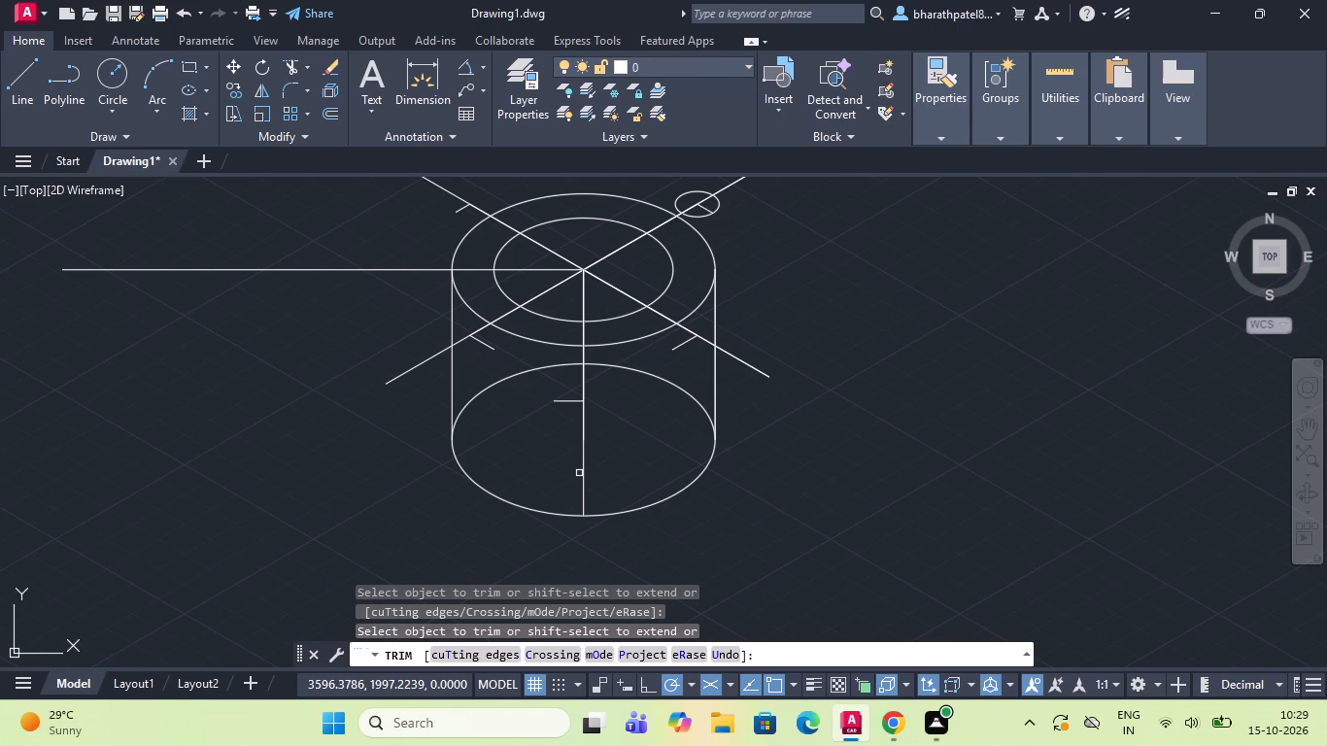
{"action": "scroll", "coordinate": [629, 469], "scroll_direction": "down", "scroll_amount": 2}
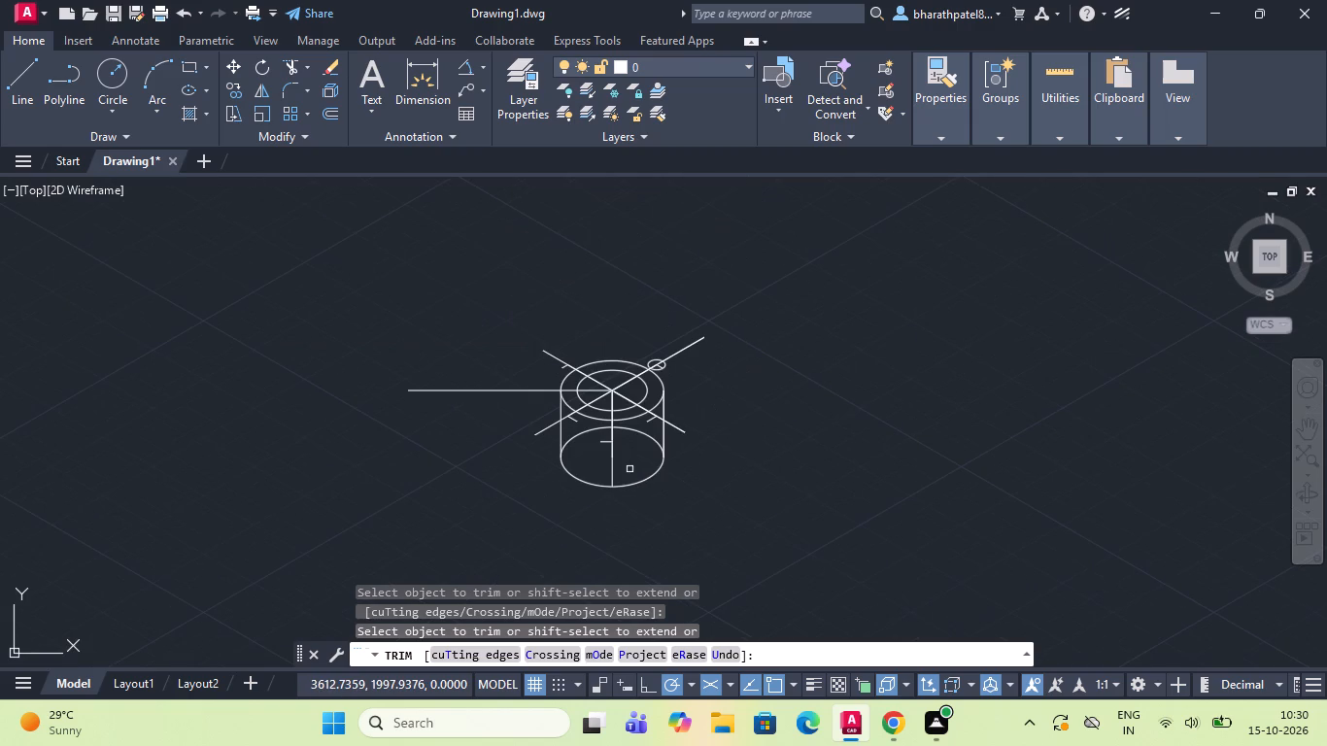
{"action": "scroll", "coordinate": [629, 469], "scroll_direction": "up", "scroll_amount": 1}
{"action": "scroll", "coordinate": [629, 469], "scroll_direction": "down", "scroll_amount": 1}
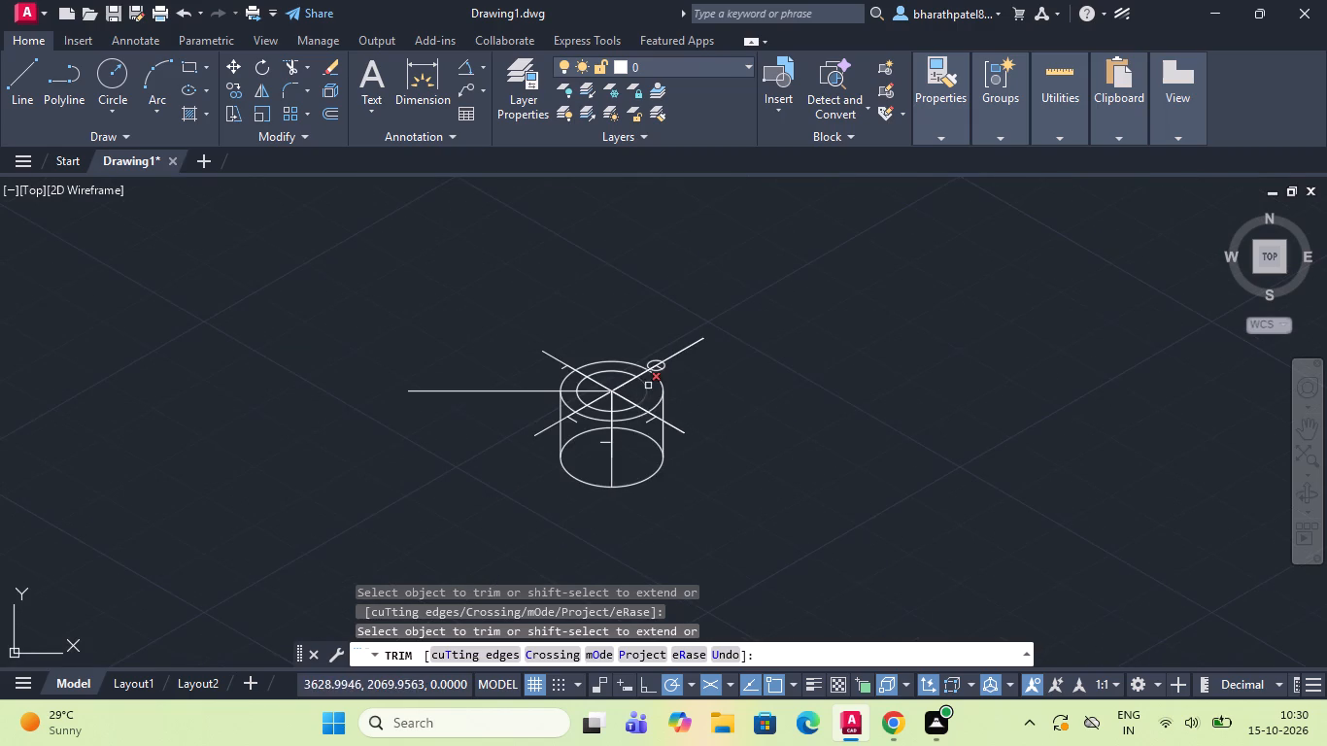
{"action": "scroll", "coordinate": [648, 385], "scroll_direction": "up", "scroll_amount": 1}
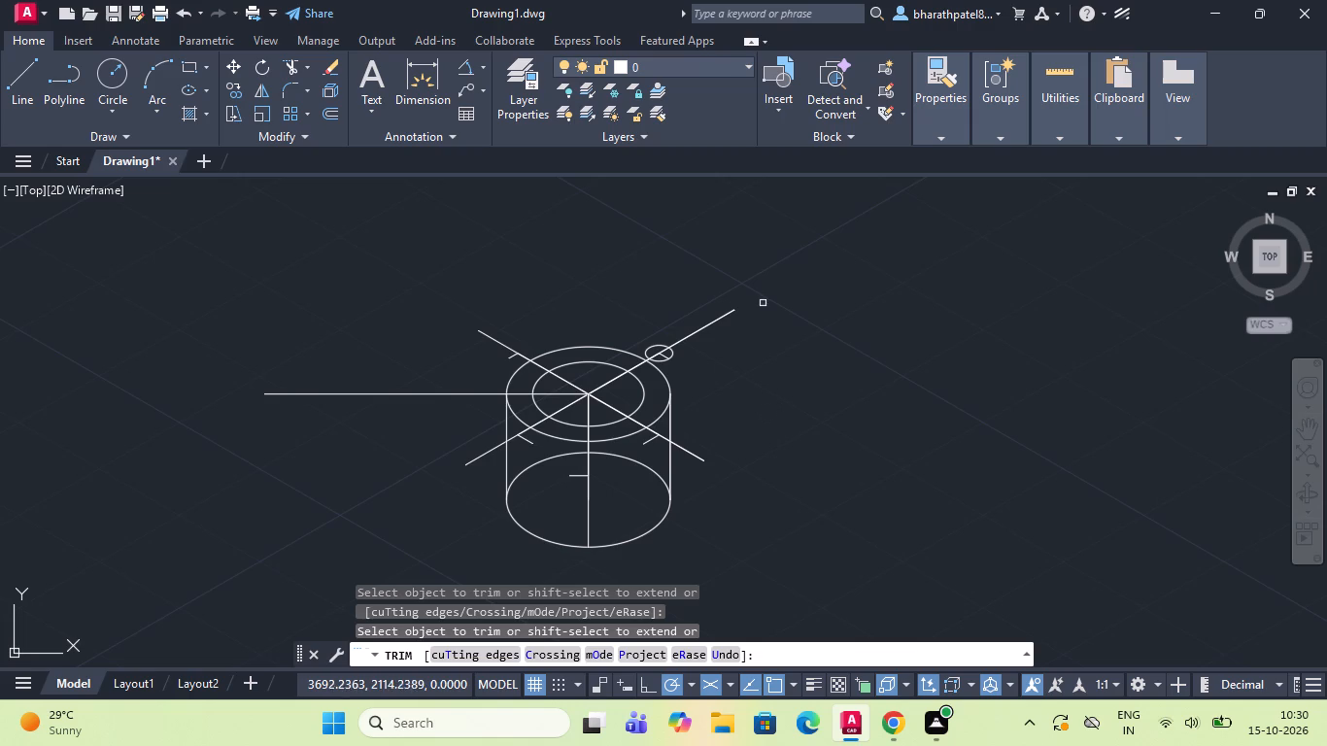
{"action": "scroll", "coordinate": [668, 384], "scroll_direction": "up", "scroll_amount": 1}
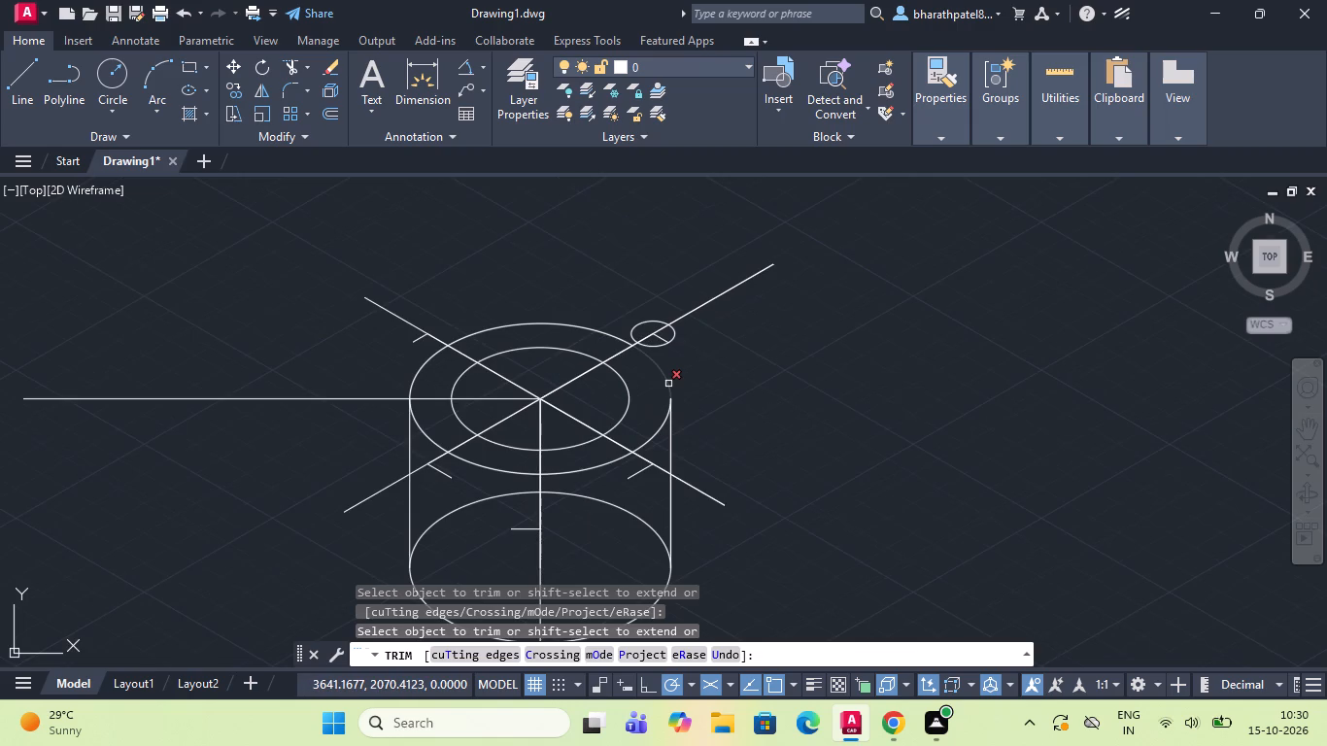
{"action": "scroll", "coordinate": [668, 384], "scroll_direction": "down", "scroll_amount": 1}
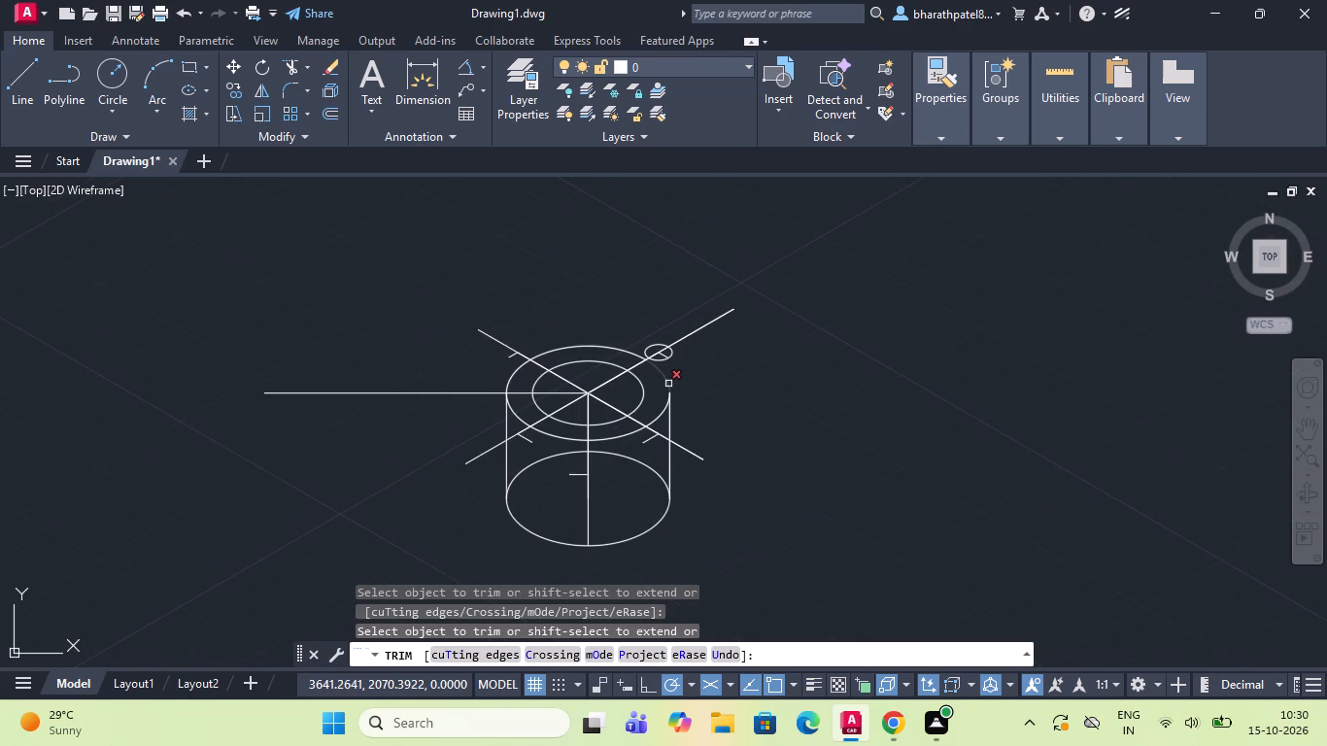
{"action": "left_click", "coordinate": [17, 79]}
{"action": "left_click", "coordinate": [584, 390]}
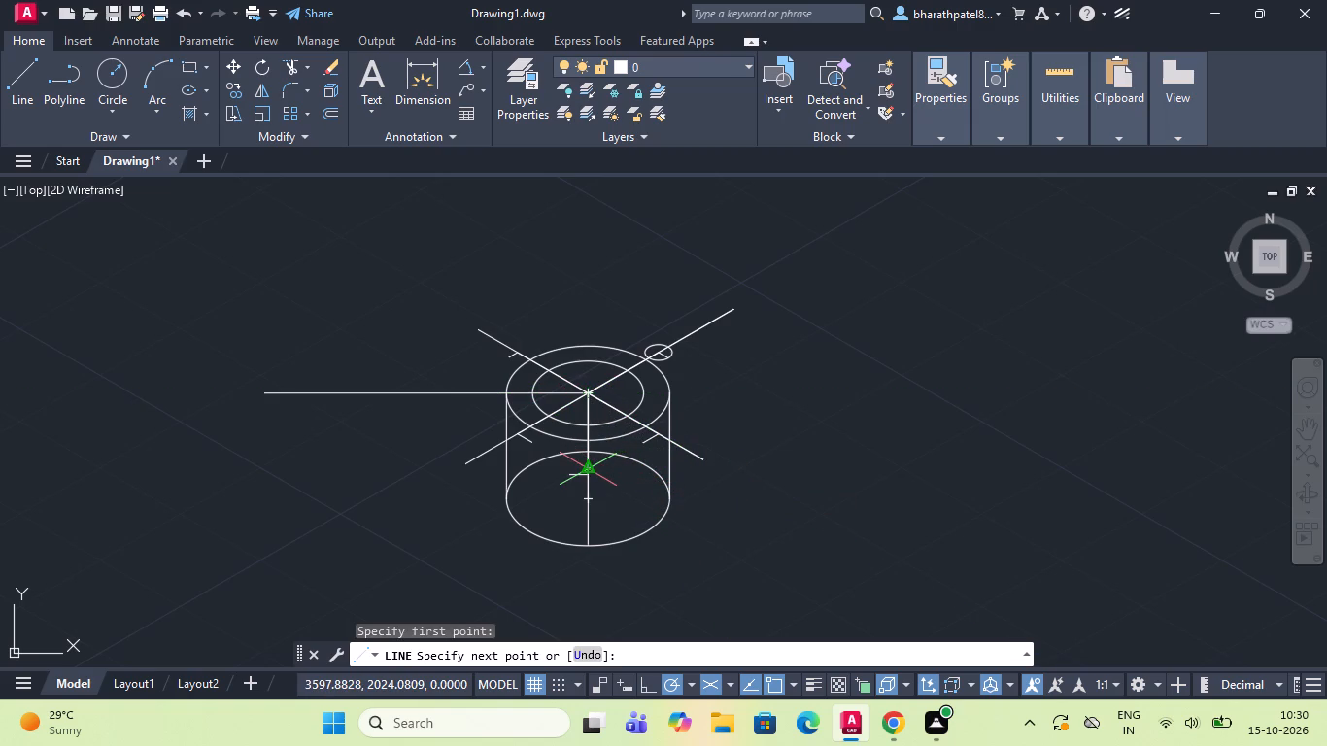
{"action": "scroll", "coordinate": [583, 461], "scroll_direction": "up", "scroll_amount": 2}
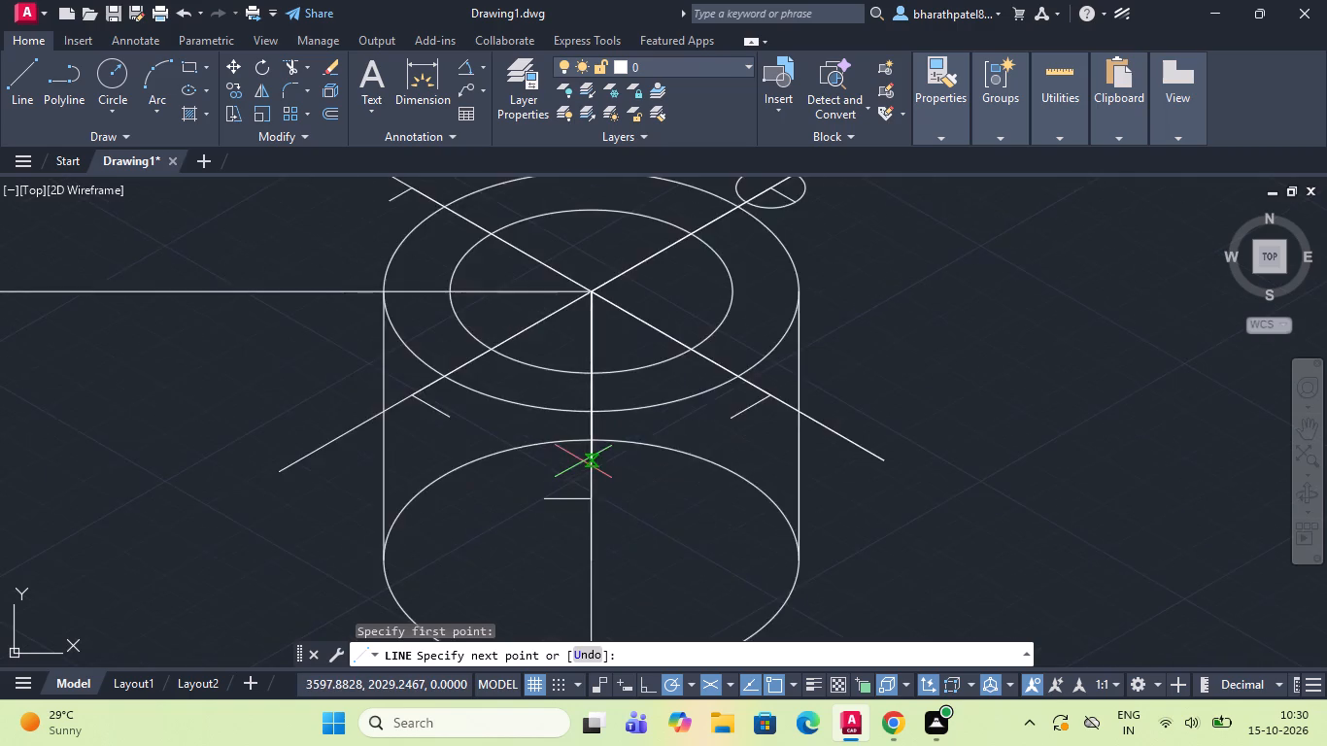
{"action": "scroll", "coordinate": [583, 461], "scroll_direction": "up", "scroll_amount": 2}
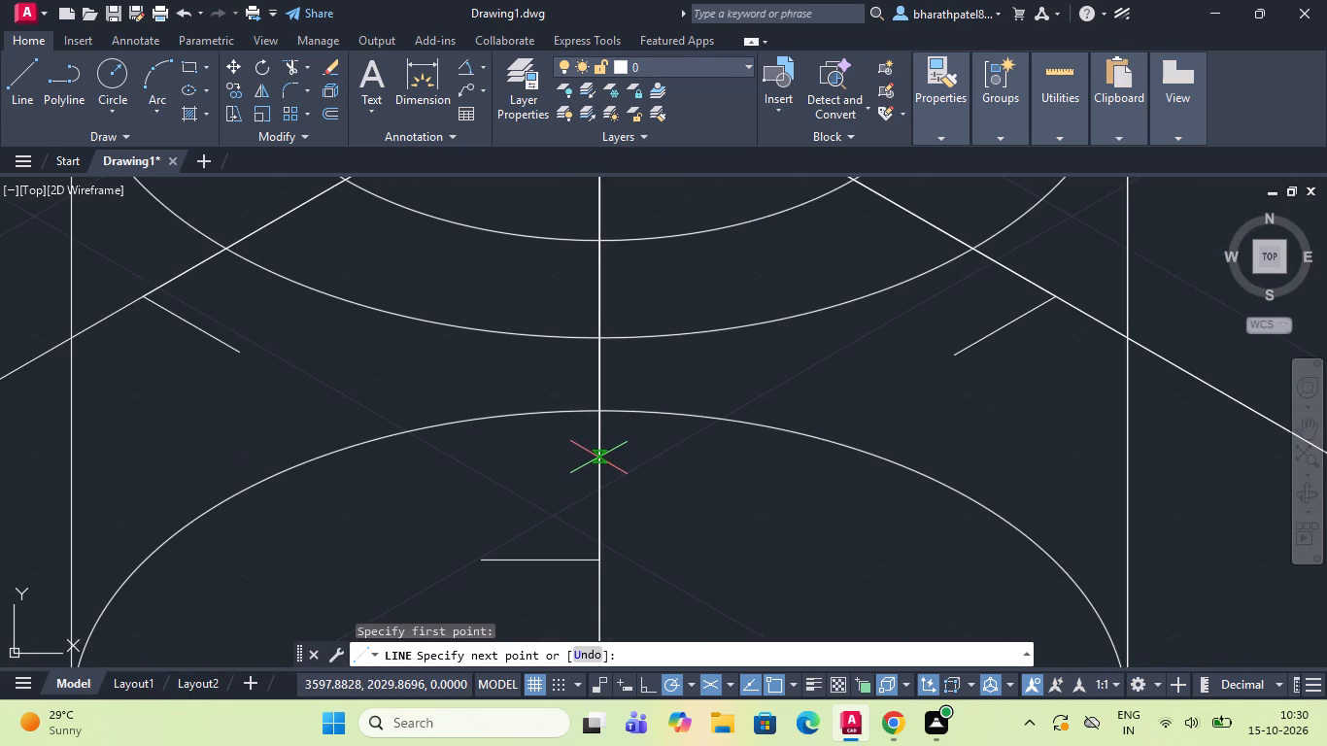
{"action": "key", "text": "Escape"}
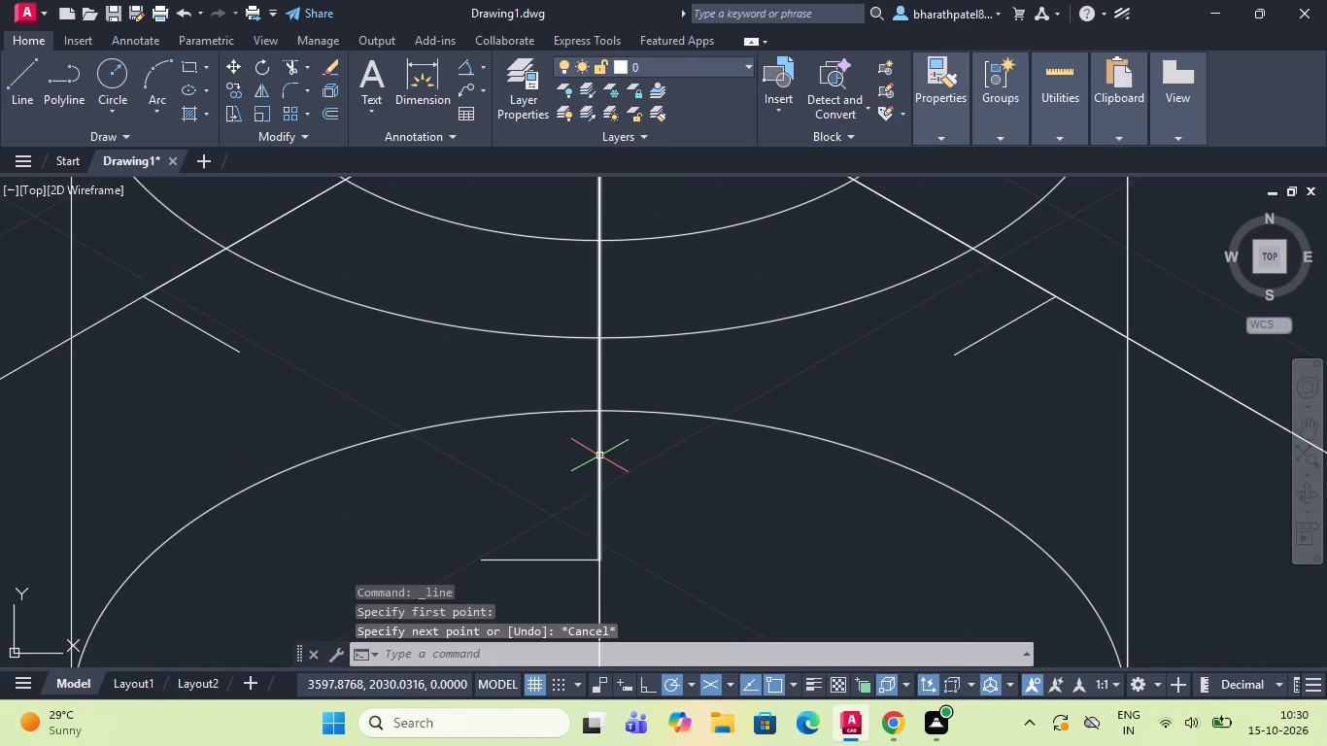
Copy the small isocircle from its centre to the point where the horizontal mark meets the vertical centre line.
{"action": "scroll", "coordinate": [284, 543], "scroll_direction": "down", "scroll_amount": 3}
{"action": "scroll", "coordinate": [539, 460], "scroll_direction": "down", "scroll_amount": 2}
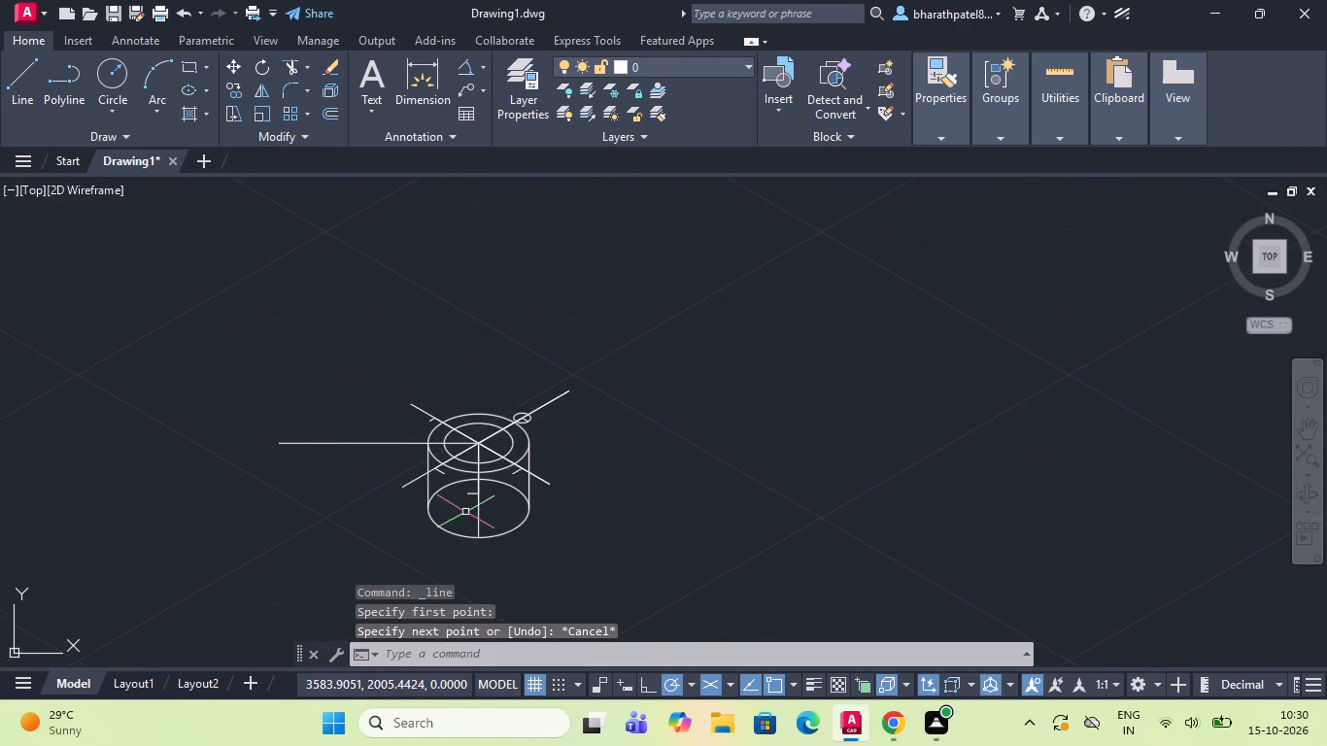
{"action": "scroll", "coordinate": [462, 512], "scroll_direction": "up", "scroll_amount": 2}
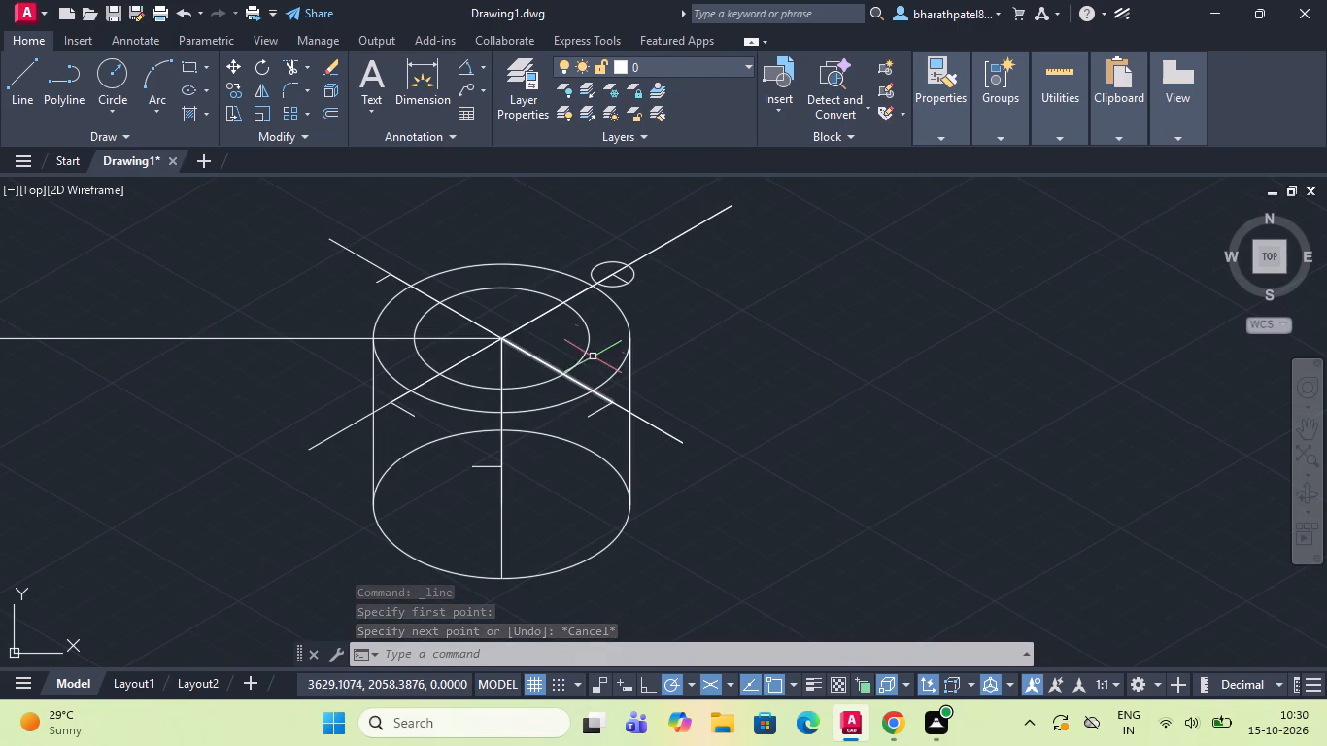
{"action": "left_click", "coordinate": [620, 283]}
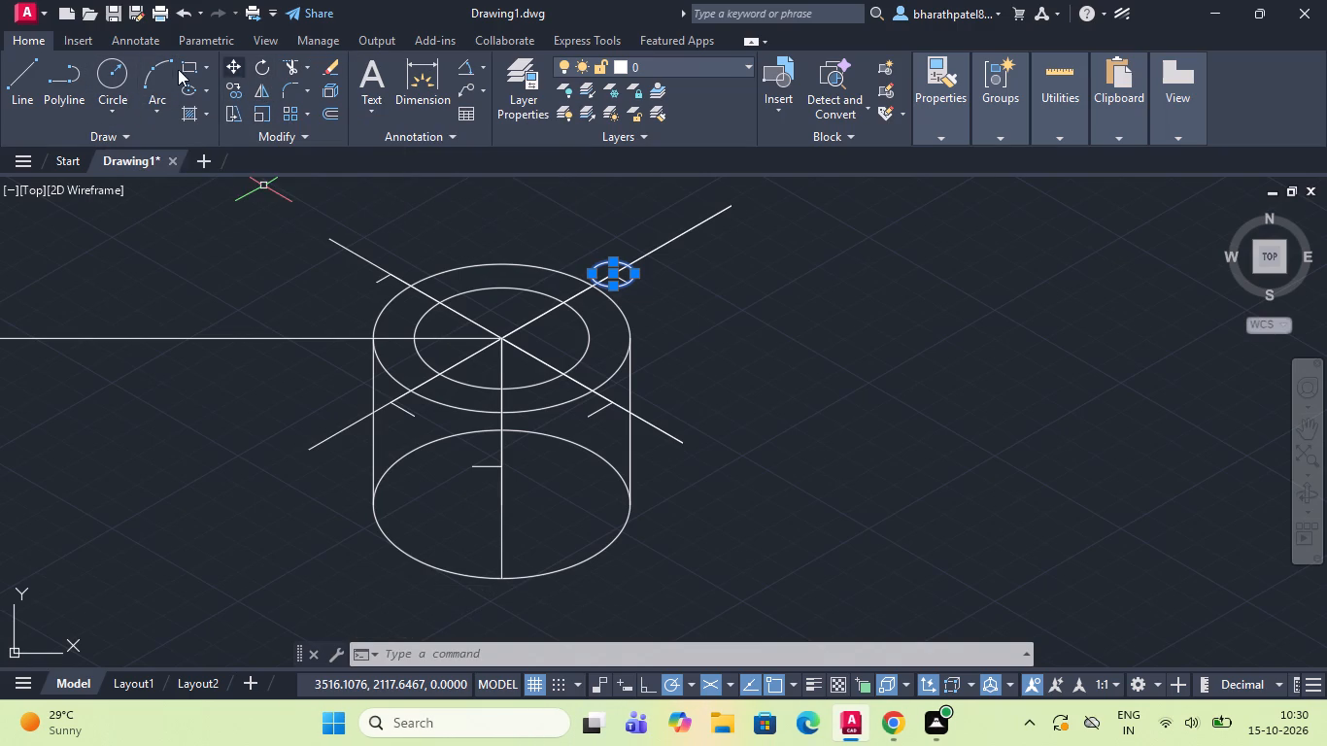
{"action": "left_click", "coordinate": [234, 87]}
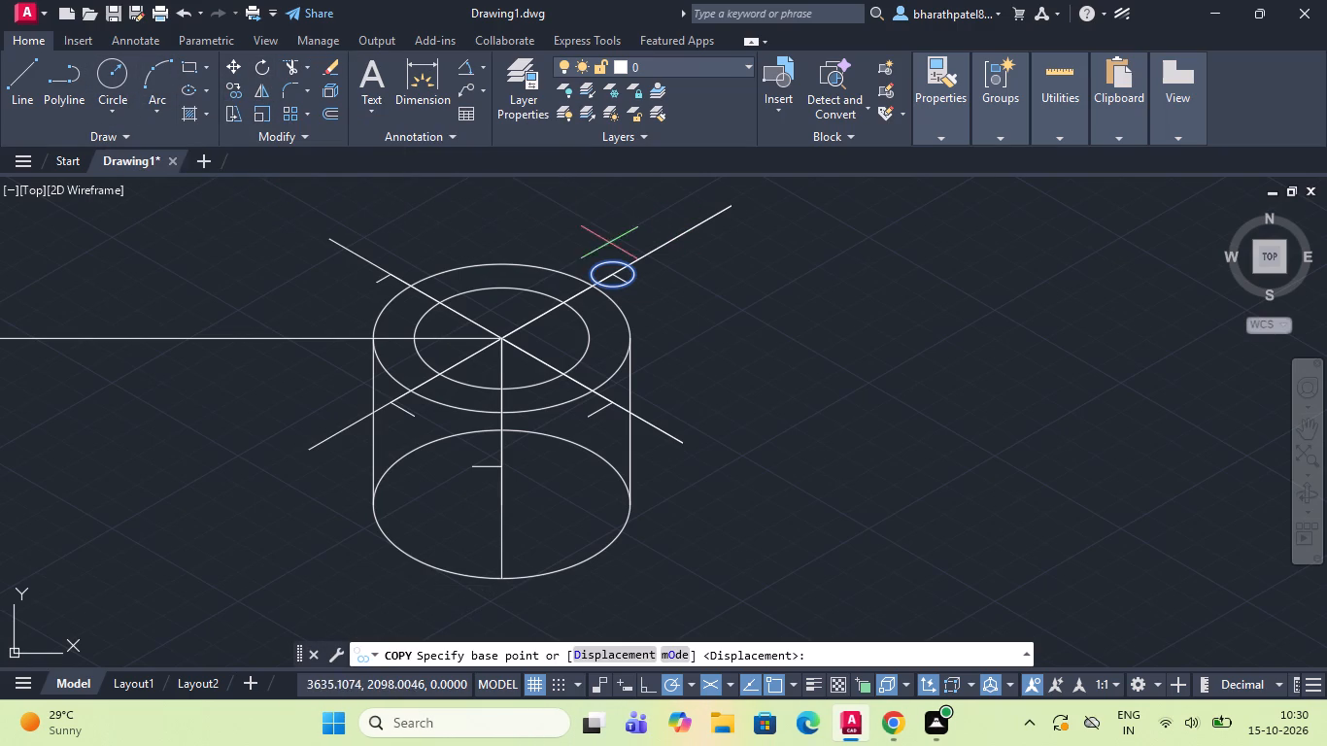
{"action": "scroll", "coordinate": [615, 271], "scroll_direction": "up", "scroll_amount": 4}
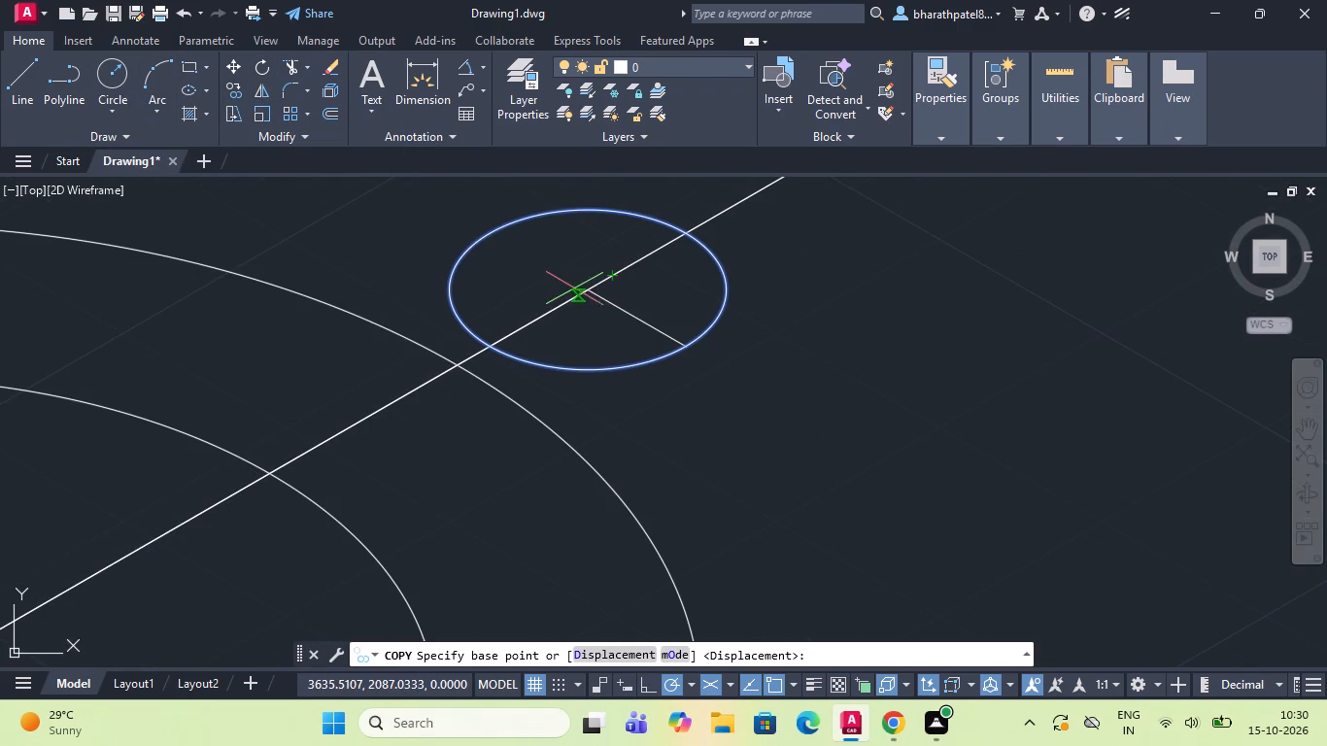
{"action": "left_click", "coordinate": [586, 286]}
{"action": "scroll", "coordinate": [586, 283], "scroll_direction": "down", "scroll_amount": 5}
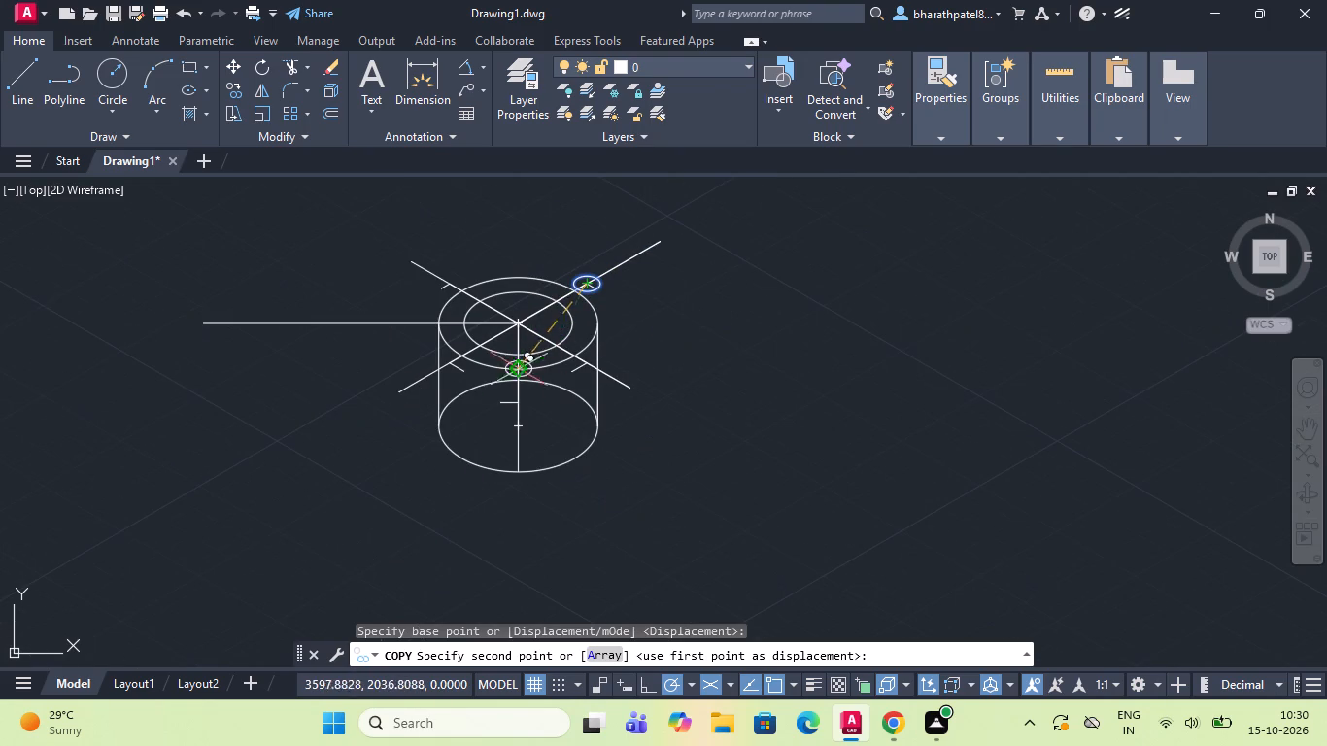
{"action": "scroll", "coordinate": [500, 407], "scroll_direction": "up", "scroll_amount": 4}
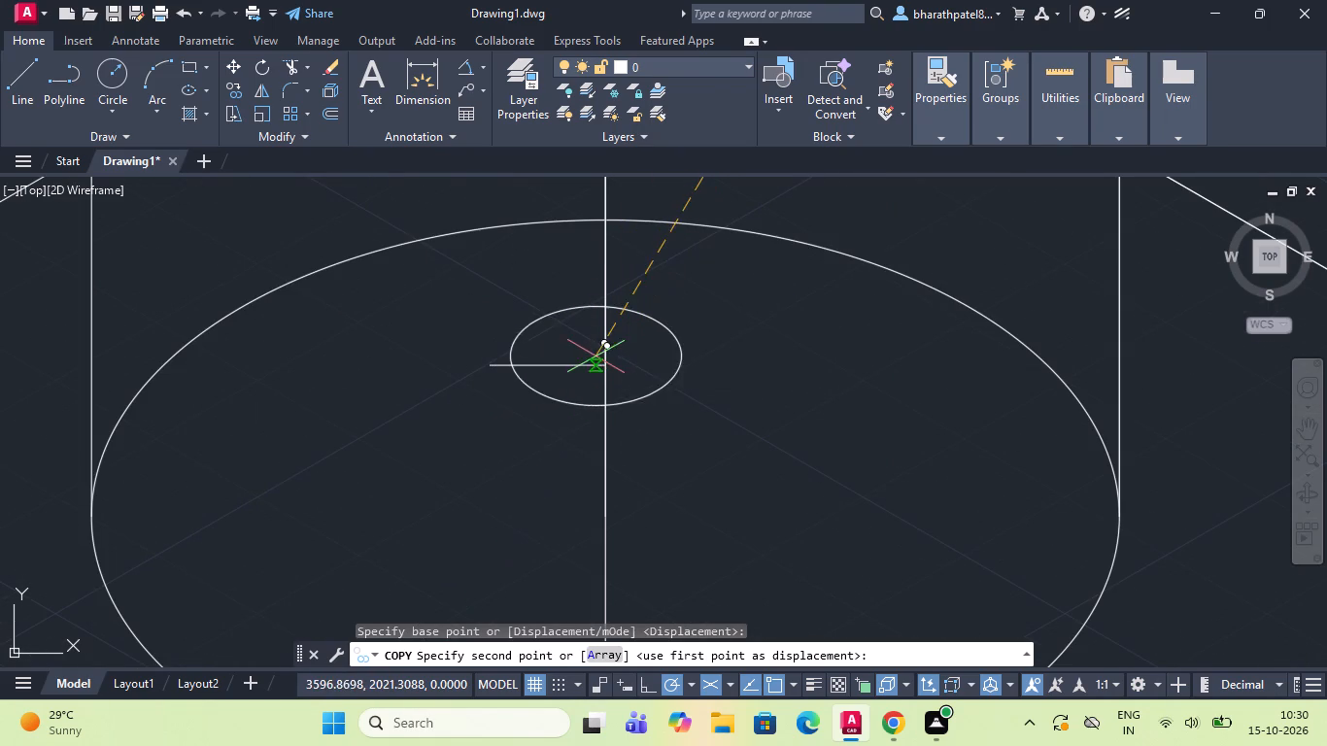
{"action": "left_click", "coordinate": [604, 363]}
{"action": "scroll", "coordinate": [604, 361], "scroll_direction": "down", "scroll_amount": 6}
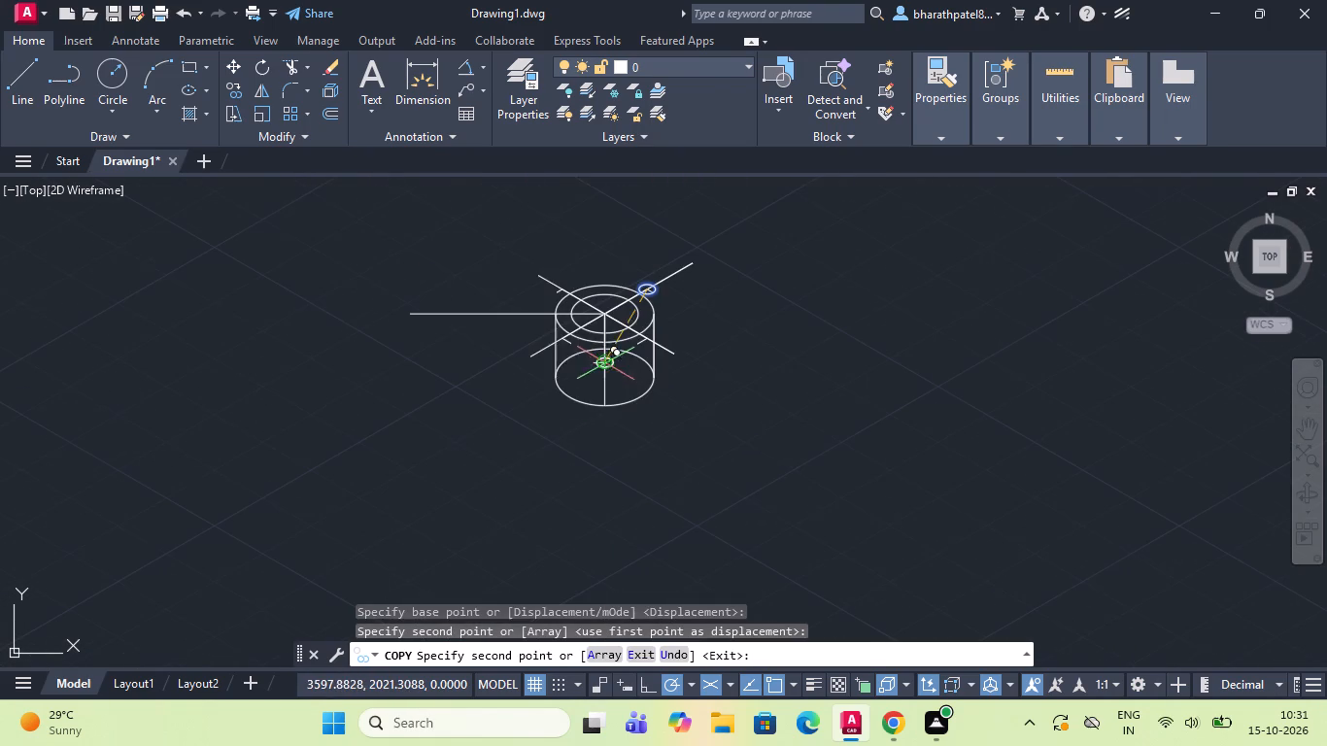
Place another copy of the small isocircle at the 44-unit mark on the centre line running toward the cylinder's upper-left side.
{"action": "scroll", "coordinate": [534, 302], "scroll_direction": "up", "scroll_amount": 5}
{"action": "scroll", "coordinate": [746, 333], "scroll_direction": "down", "scroll_amount": 1}
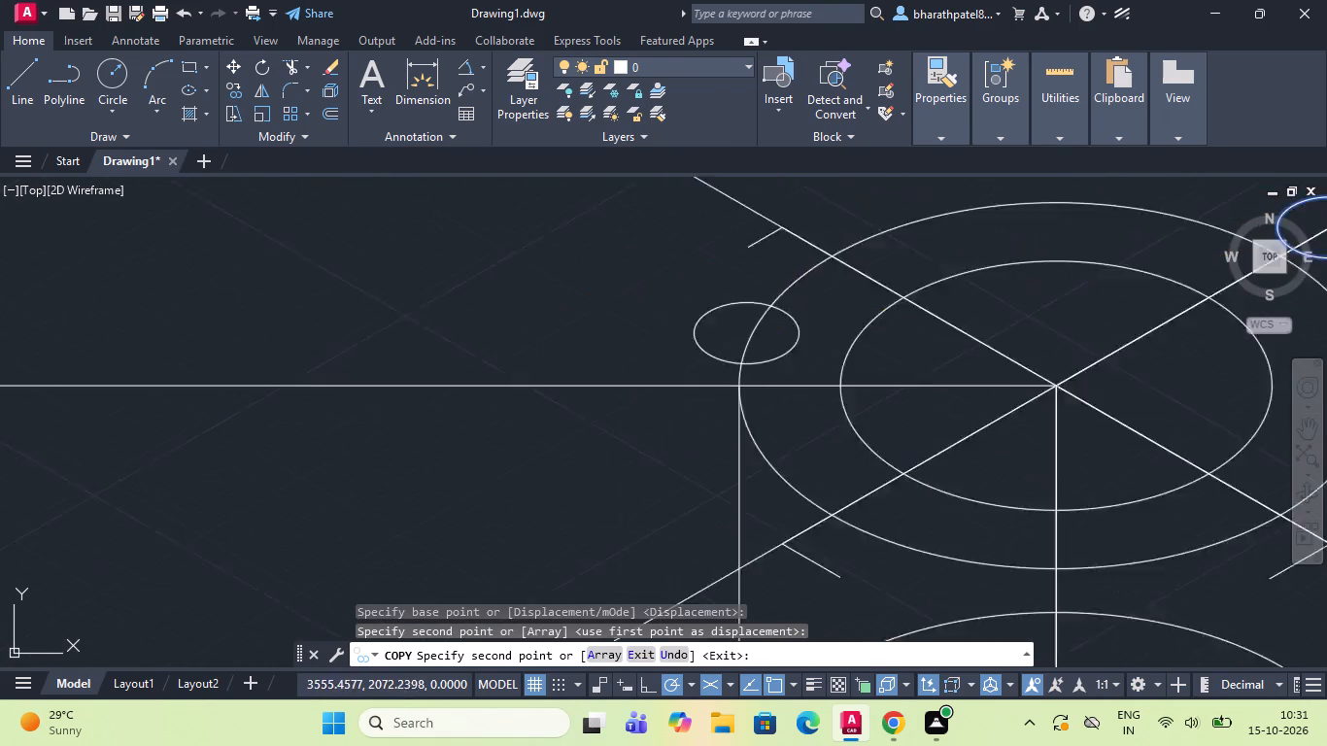
{"action": "scroll", "coordinate": [744, 333], "scroll_direction": "down", "scroll_amount": 2}
{"action": "scroll", "coordinate": [767, 279], "scroll_direction": "up", "scroll_amount": 3}
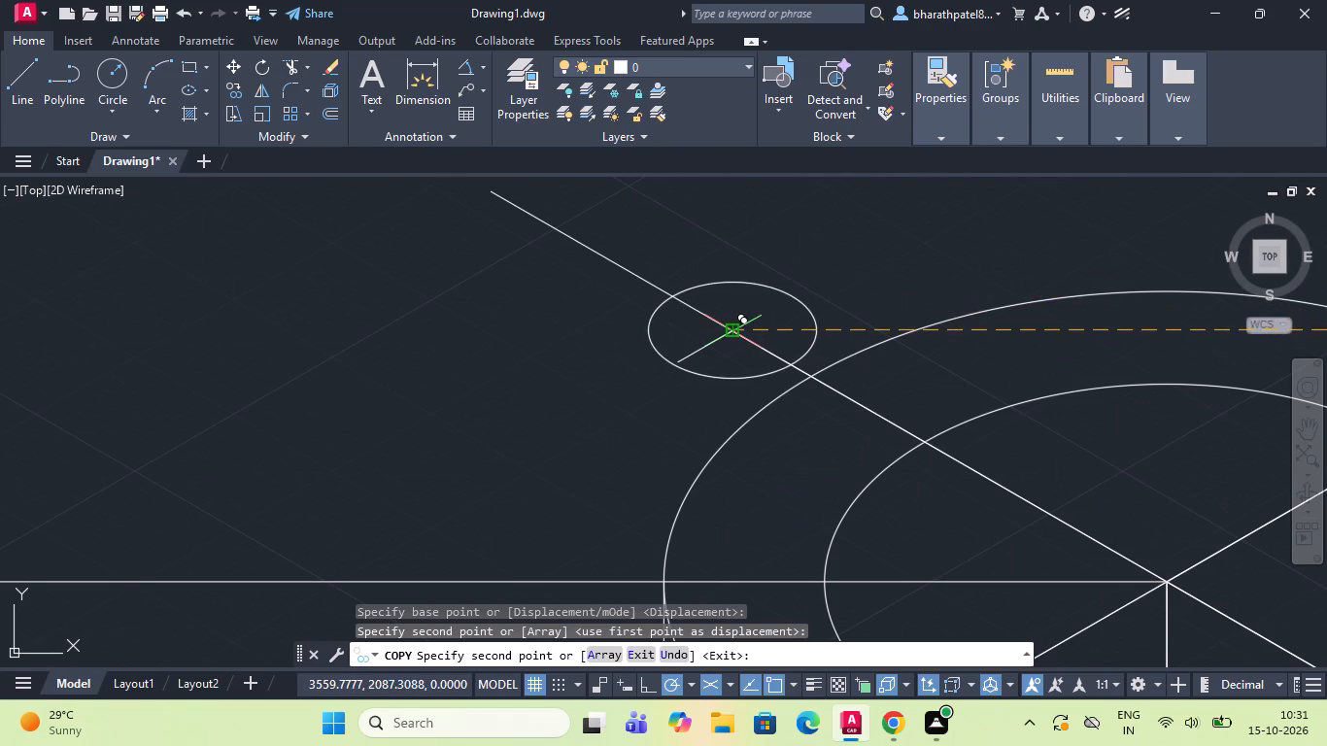
{"action": "scroll", "coordinate": [732, 331], "scroll_direction": "up", "scroll_amount": 4}
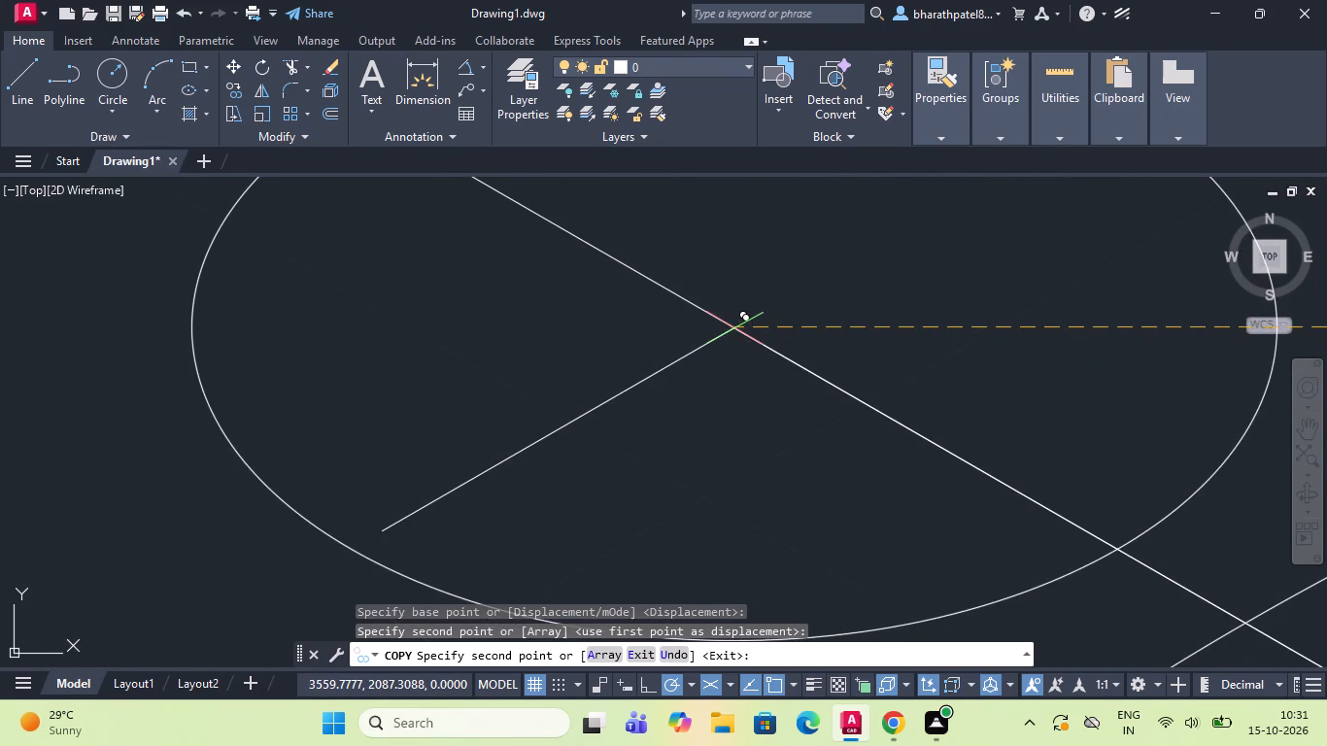
{"action": "left_click", "coordinate": [732, 322]}
{"action": "key", "text": "Escape"}
Delete the small isocircle copy on the vertical centre line.
{"action": "scroll", "coordinate": [318, 320], "scroll_direction": "down", "scroll_amount": 2}
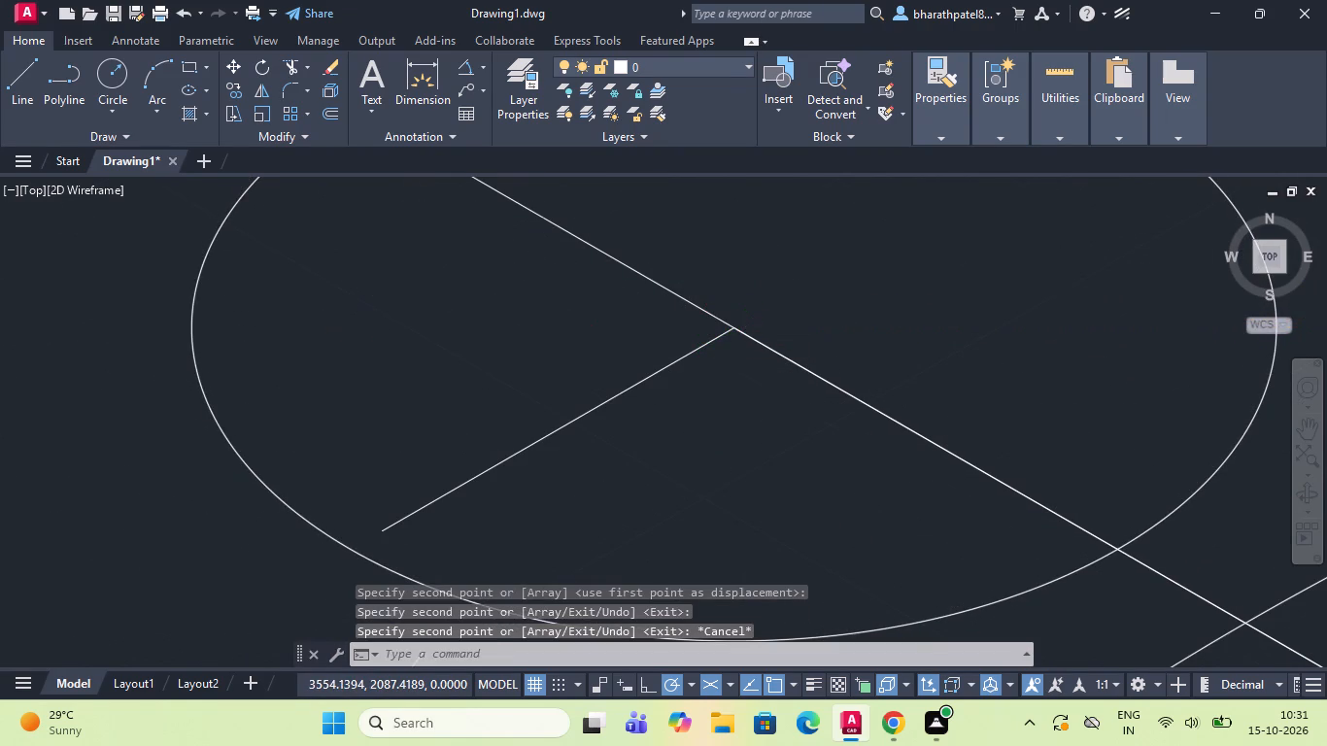
{"action": "scroll", "coordinate": [318, 320], "scroll_direction": "down", "scroll_amount": 2}
{"action": "scroll", "coordinate": [516, 314], "scroll_direction": "down", "scroll_amount": 5}
{"action": "scroll", "coordinate": [545, 392], "scroll_direction": "up", "scroll_amount": 5}
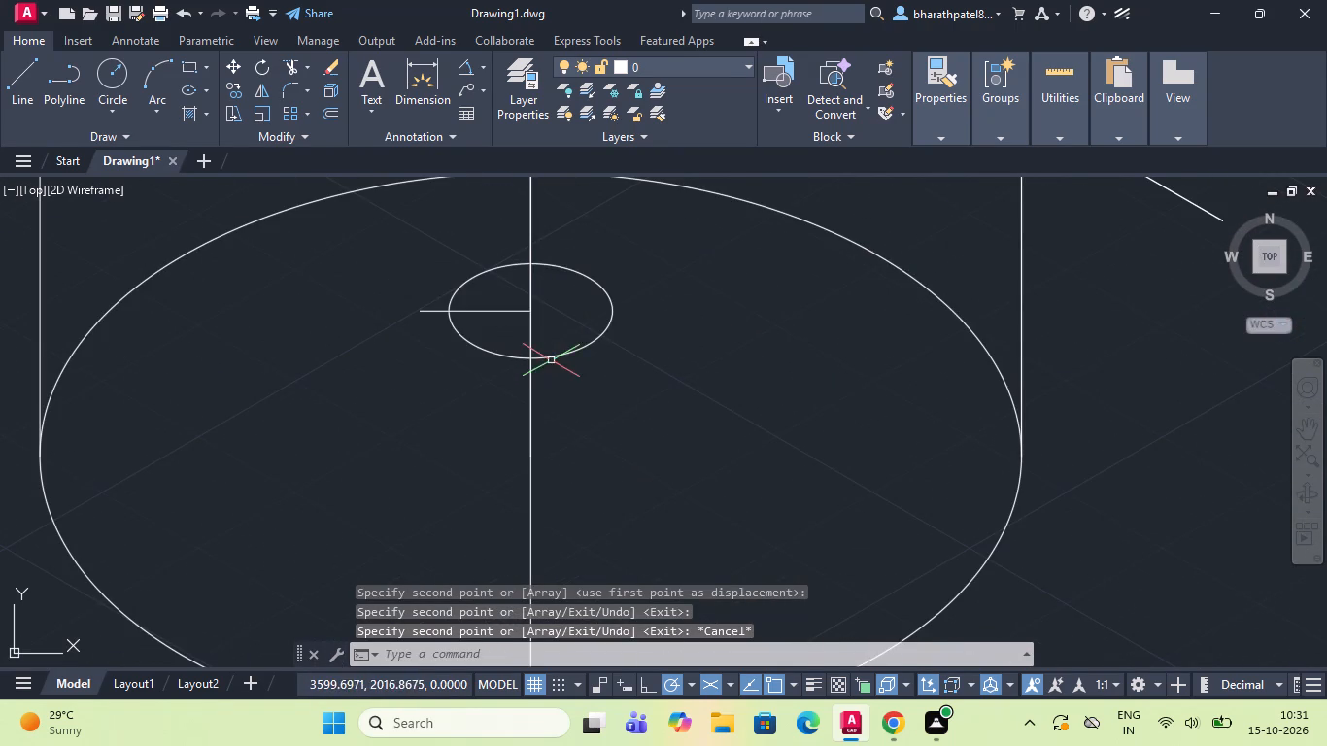
{"action": "left_click", "coordinate": [554, 354]}
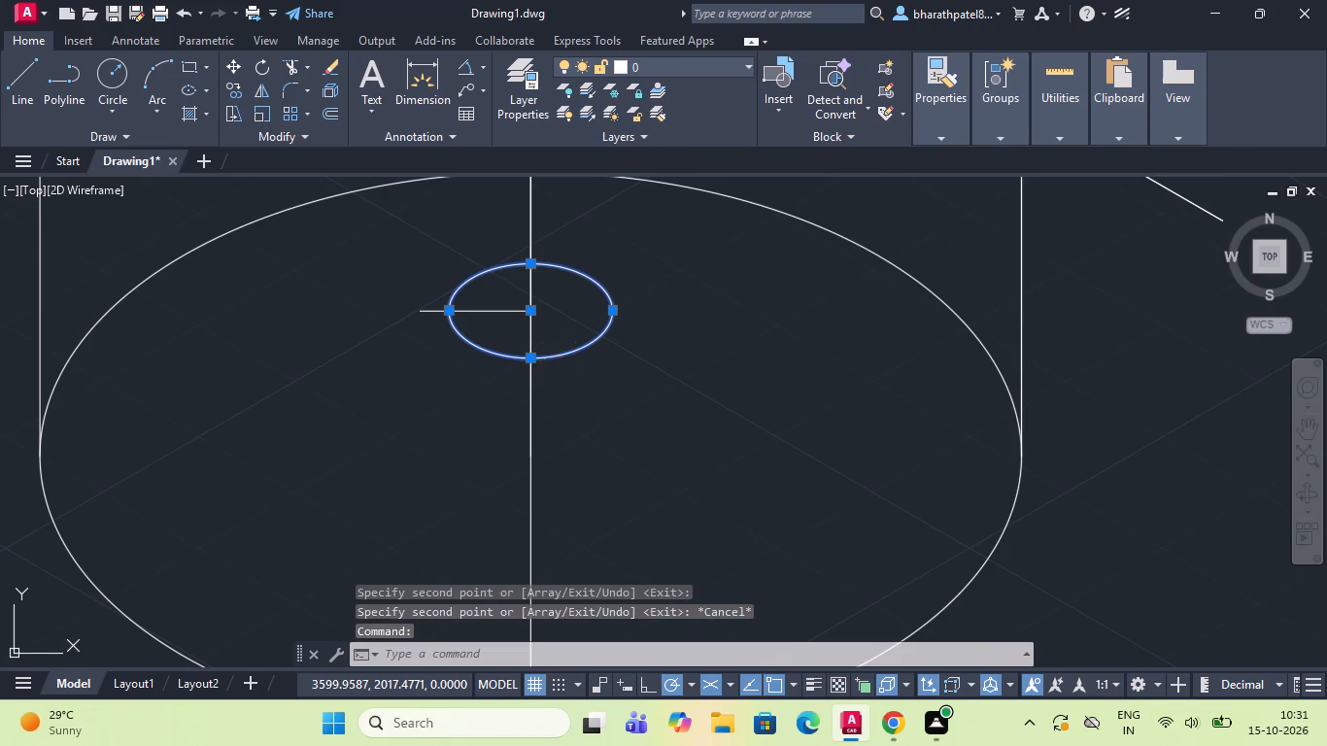
{"action": "key", "text": "Delete"}
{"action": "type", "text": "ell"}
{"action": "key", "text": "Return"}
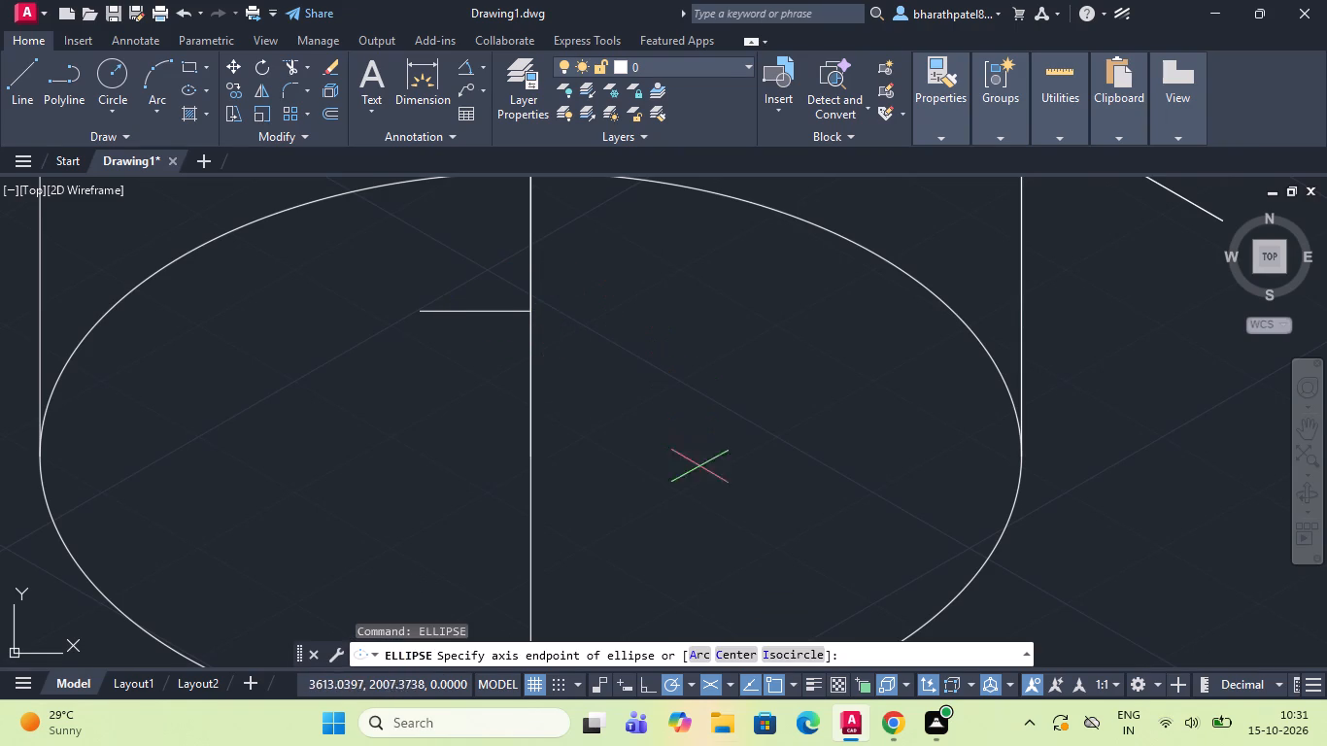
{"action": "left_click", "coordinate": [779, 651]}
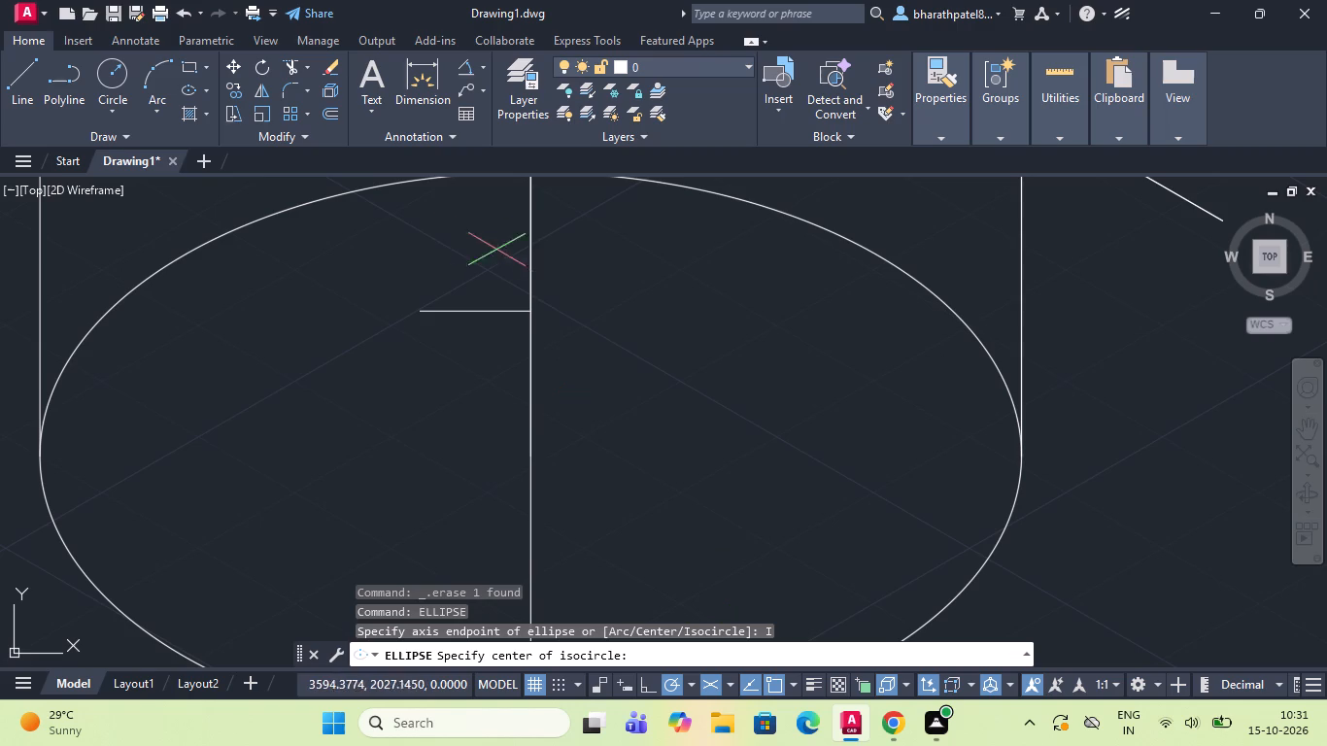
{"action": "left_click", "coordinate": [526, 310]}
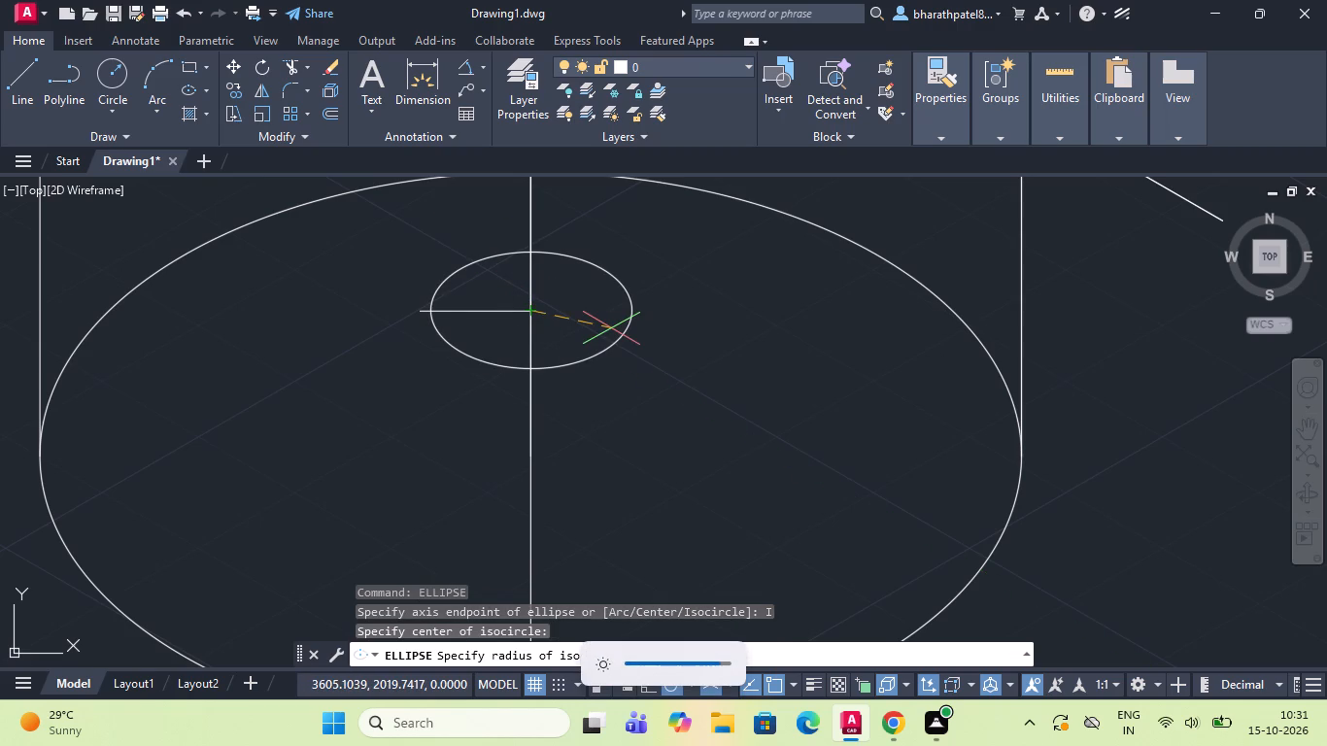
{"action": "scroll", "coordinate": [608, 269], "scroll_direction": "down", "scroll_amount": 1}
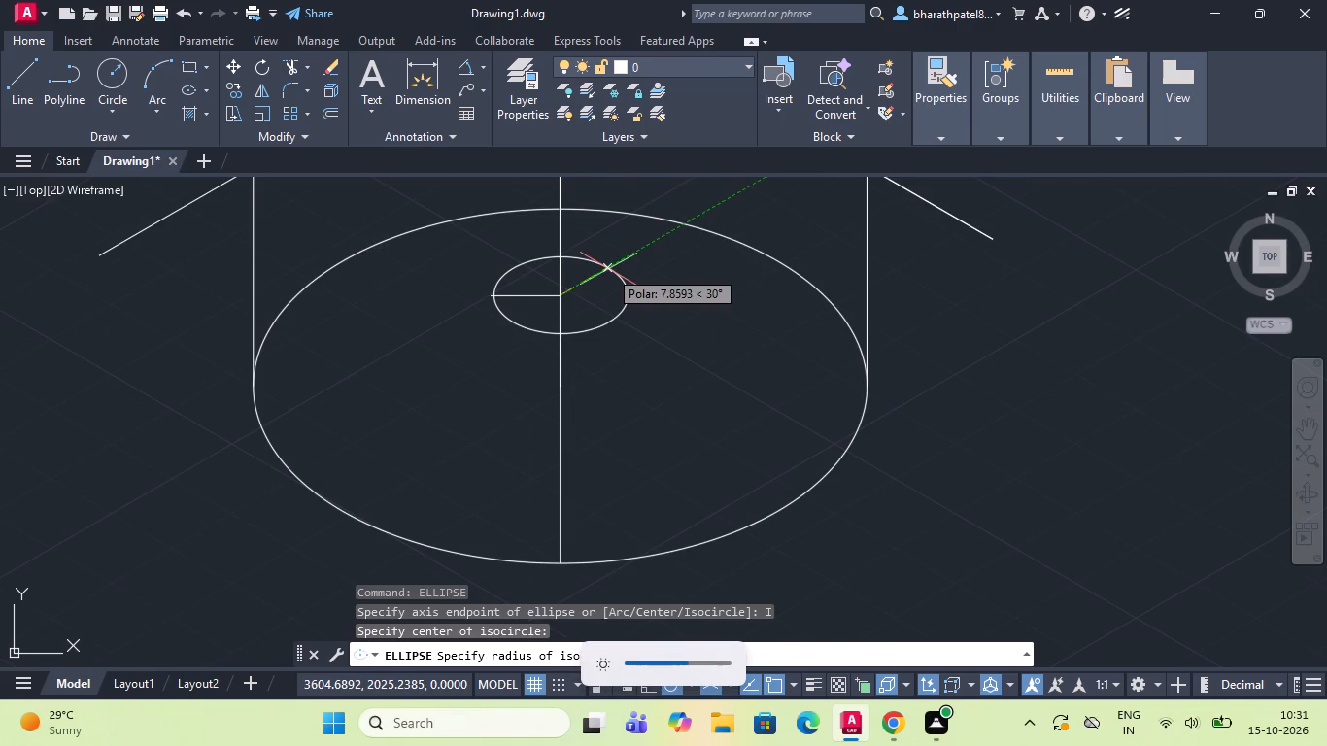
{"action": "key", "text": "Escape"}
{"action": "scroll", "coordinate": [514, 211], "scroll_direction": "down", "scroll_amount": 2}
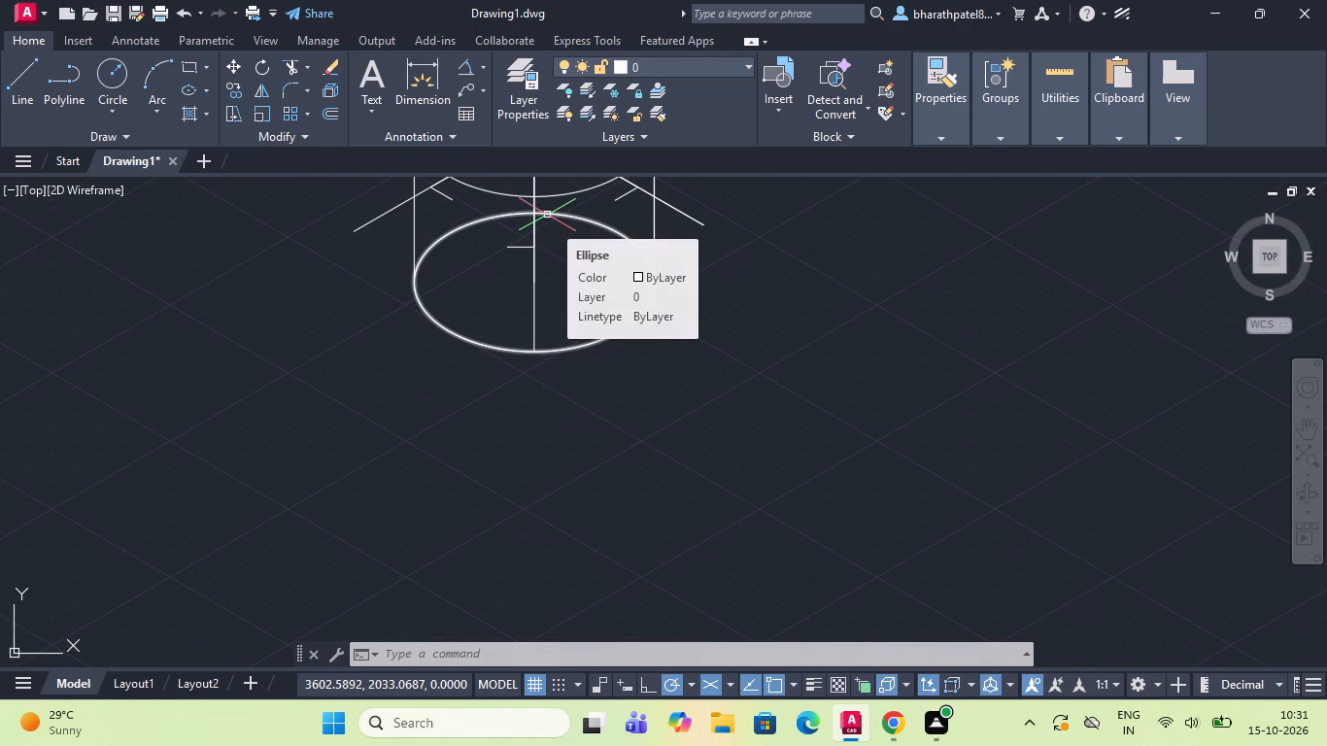
Turn Dynamic UCS off.
{"action": "key", "text": "F6"}
{"action": "key", "text": "F6"}
{"action": "key", "text": "F6"}
{"action": "key", "text": "F6"}
{"action": "key", "text": "F6"}
{"action": "key", "text": "F6"}
{"action": "key", "text": "F6"}
{"action": "key", "text": "F6"}
{"action": "key", "text": "F6"}
{"action": "key", "text": "F6"}
{"action": "key", "text": "F6"}
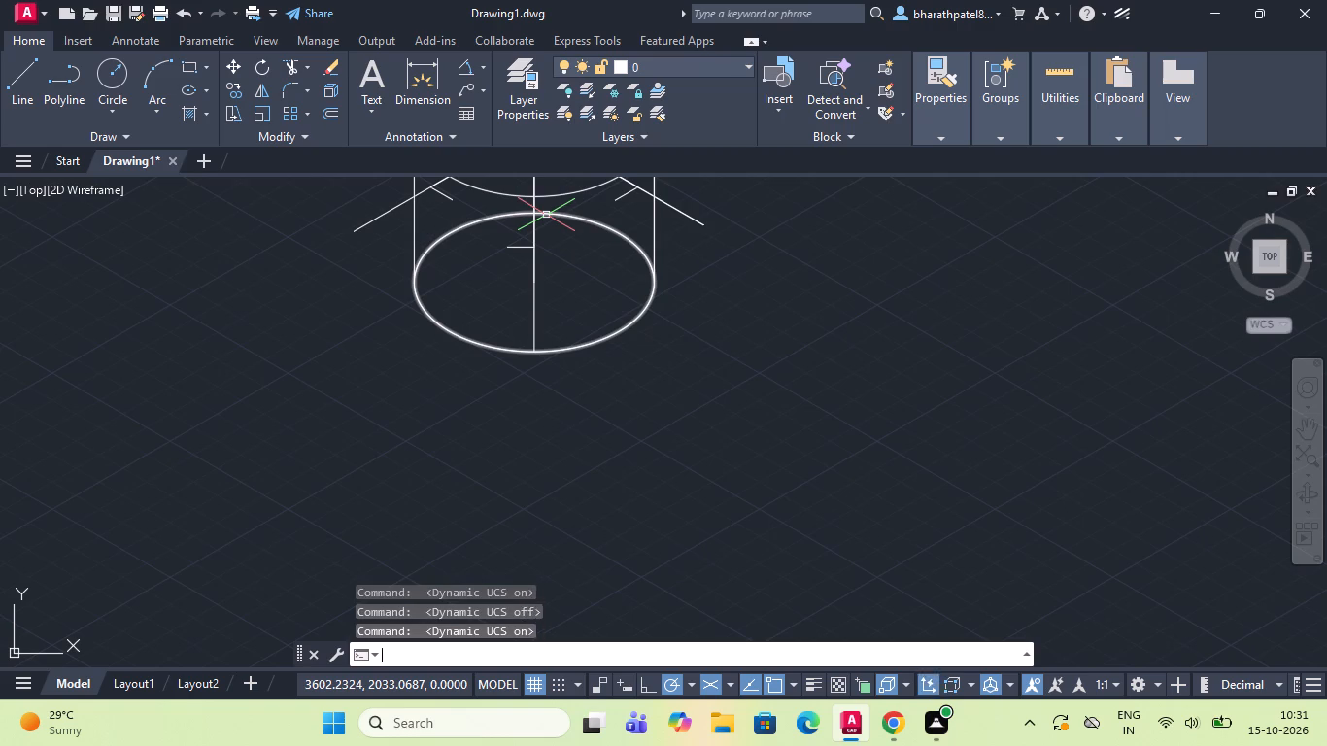
{"action": "key", "text": "F6"}
{"action": "key", "text": "F6"}
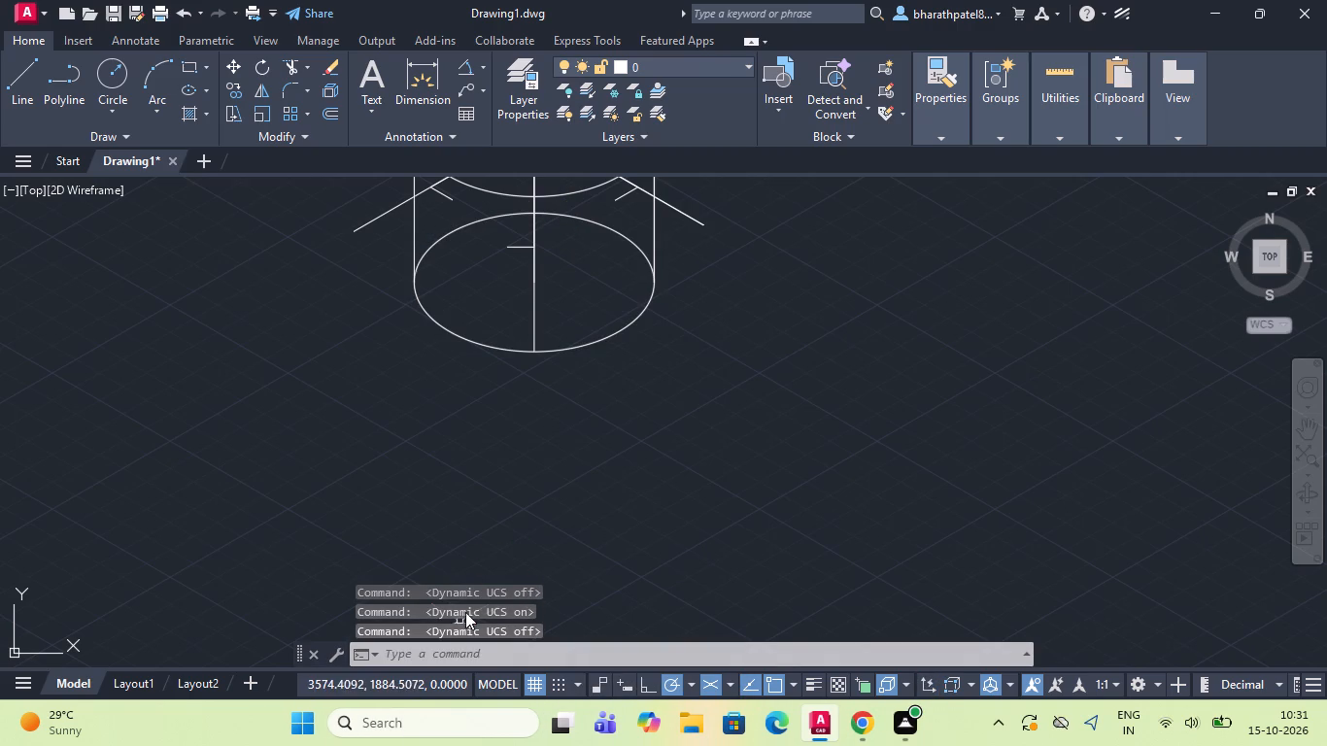
Draw a 12-diameter isocircle on the top isoplane, centred where the horizontal mark meets the vertical centre line.
{"action": "type", "text": "ell"}
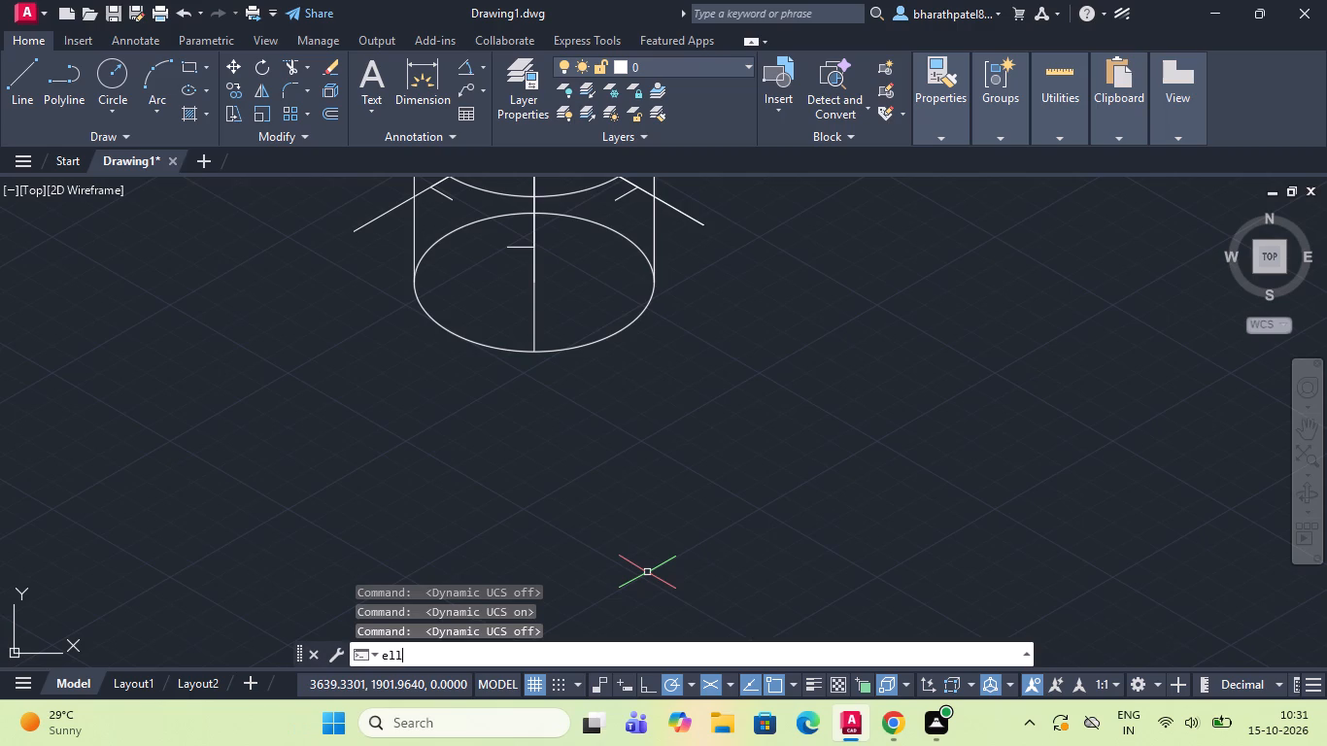
{"action": "key", "text": "Return"}
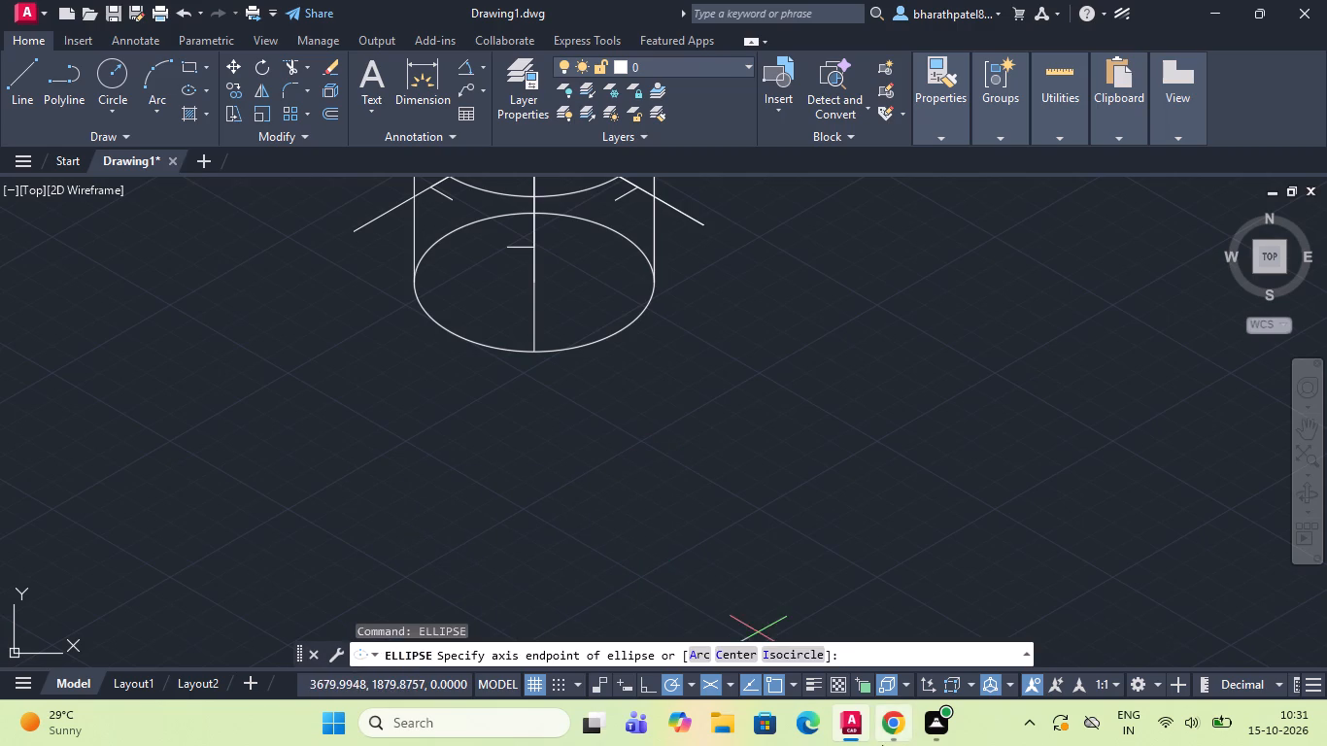
{"action": "left_click", "coordinate": [802, 652]}
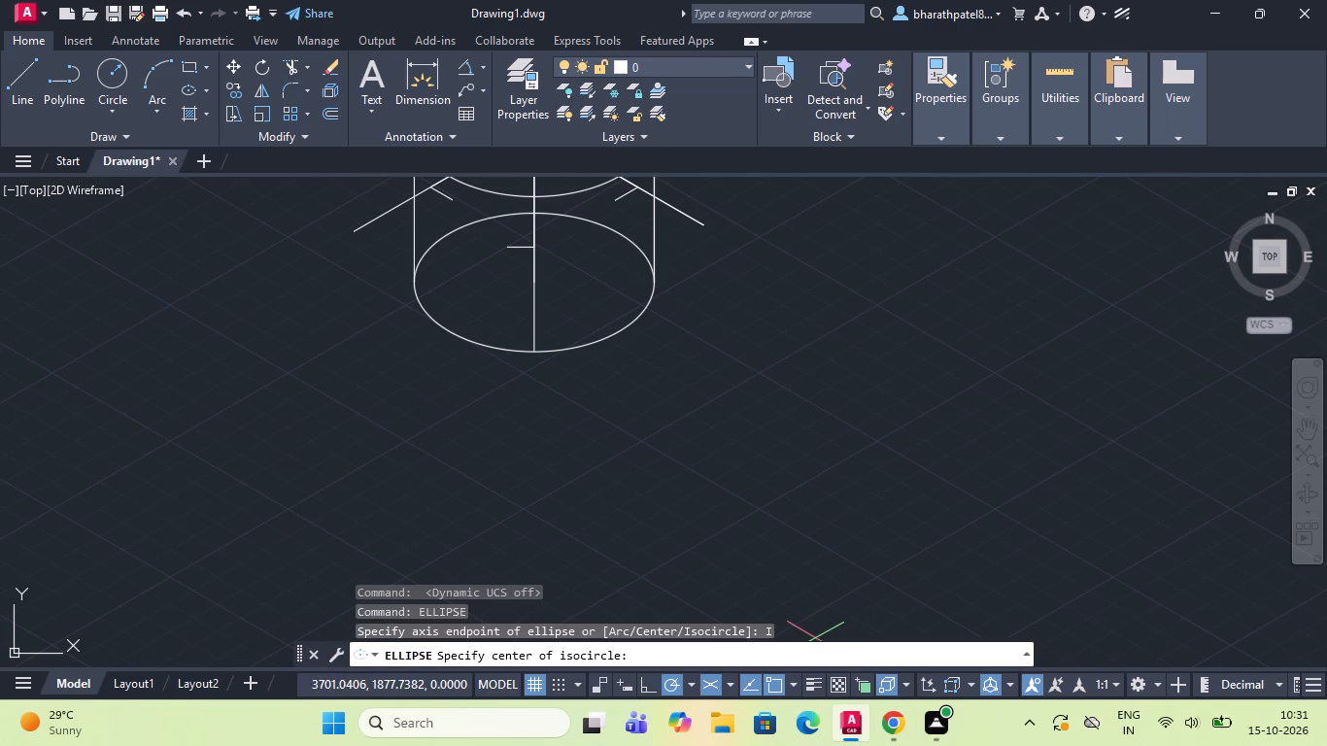
{"action": "scroll", "coordinate": [534, 248], "scroll_direction": "up", "scroll_amount": 3}
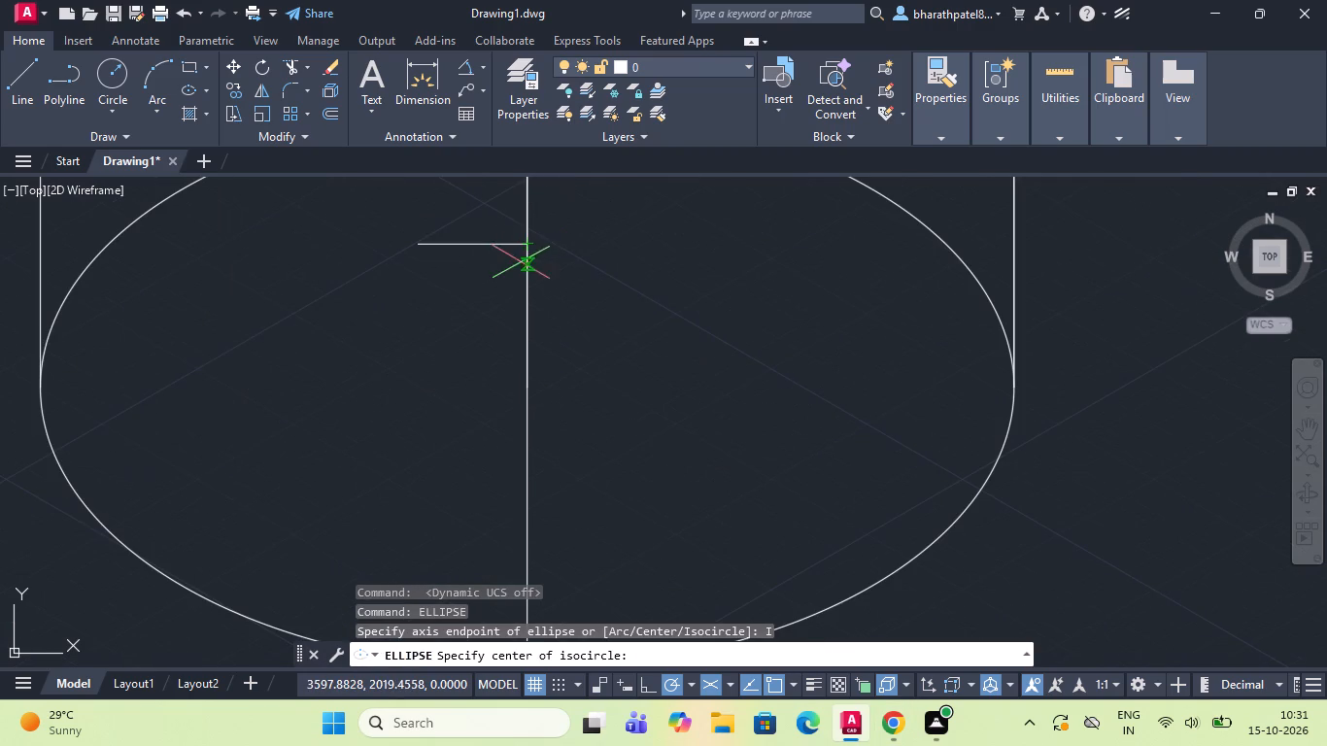
{"action": "left_click", "coordinate": [526, 243]}
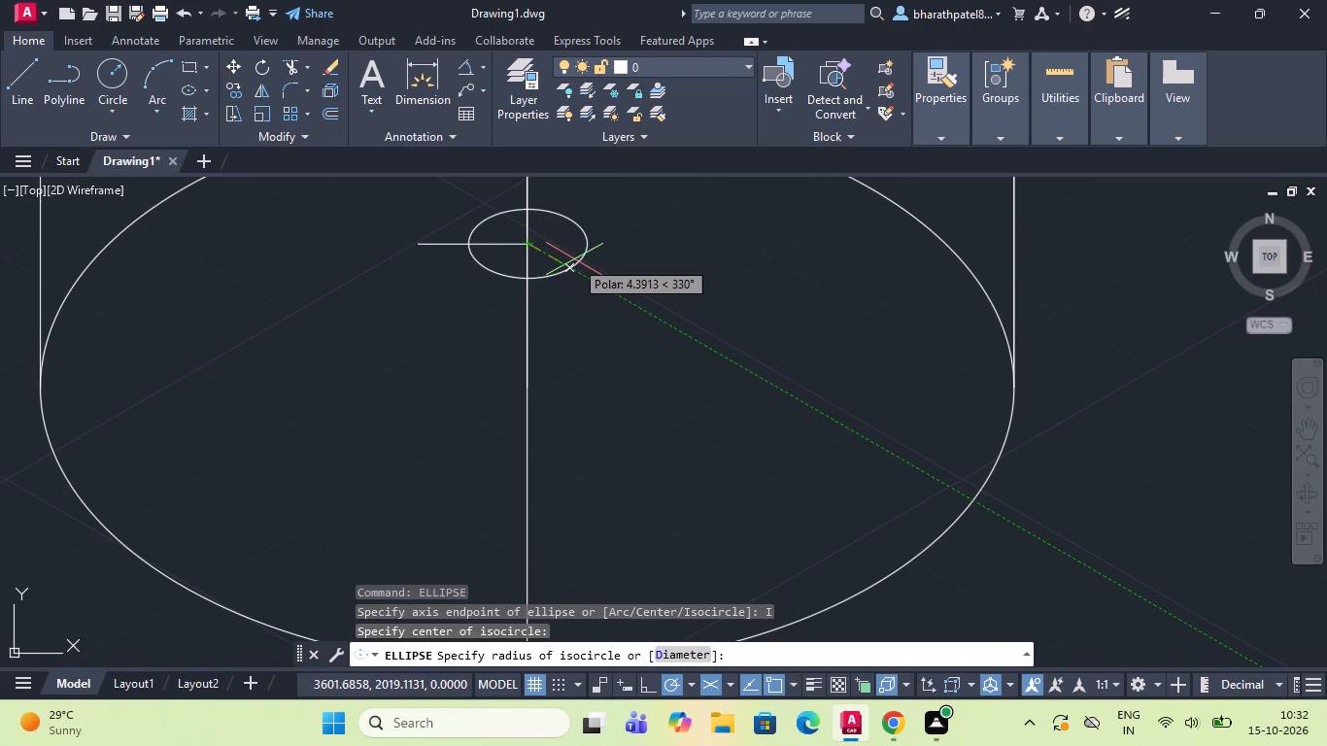
{"action": "scroll", "coordinate": [582, 263], "scroll_direction": "down", "scroll_amount": 6}
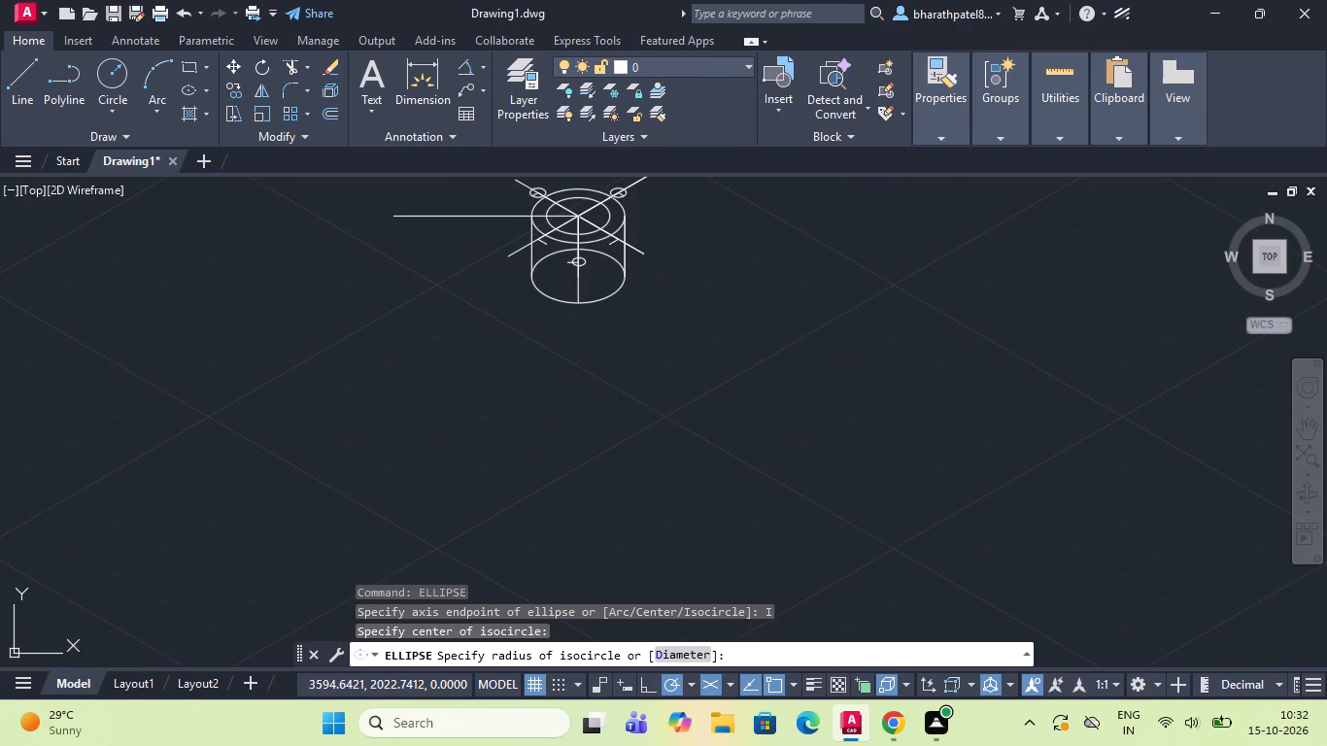
{"action": "scroll", "coordinate": [591, 270], "scroll_direction": "up", "scroll_amount": 3}
{"action": "scroll", "coordinate": [591, 270], "scroll_direction": "down", "scroll_amount": 2}
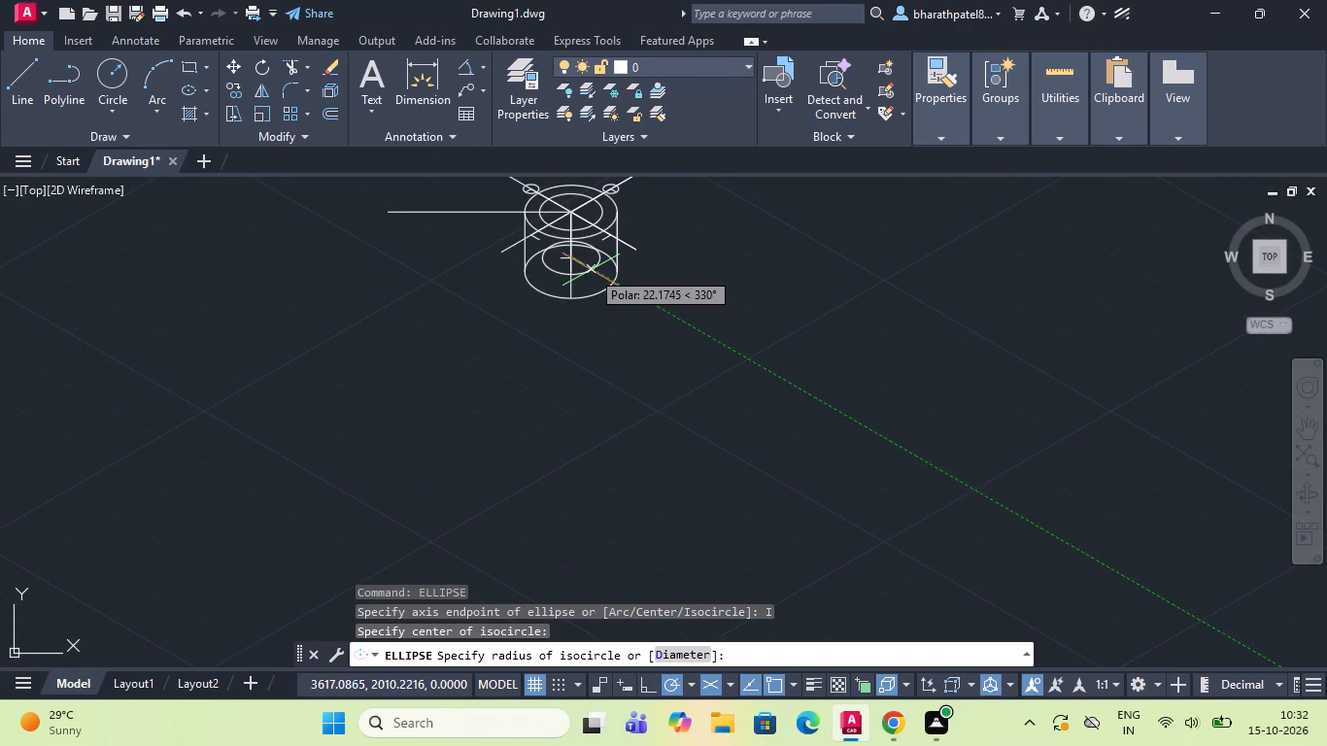
{"action": "scroll", "coordinate": [591, 270], "scroll_direction": "down", "scroll_amount": 2}
{"action": "scroll", "coordinate": [584, 256], "scroll_direction": "up", "scroll_amount": 4}
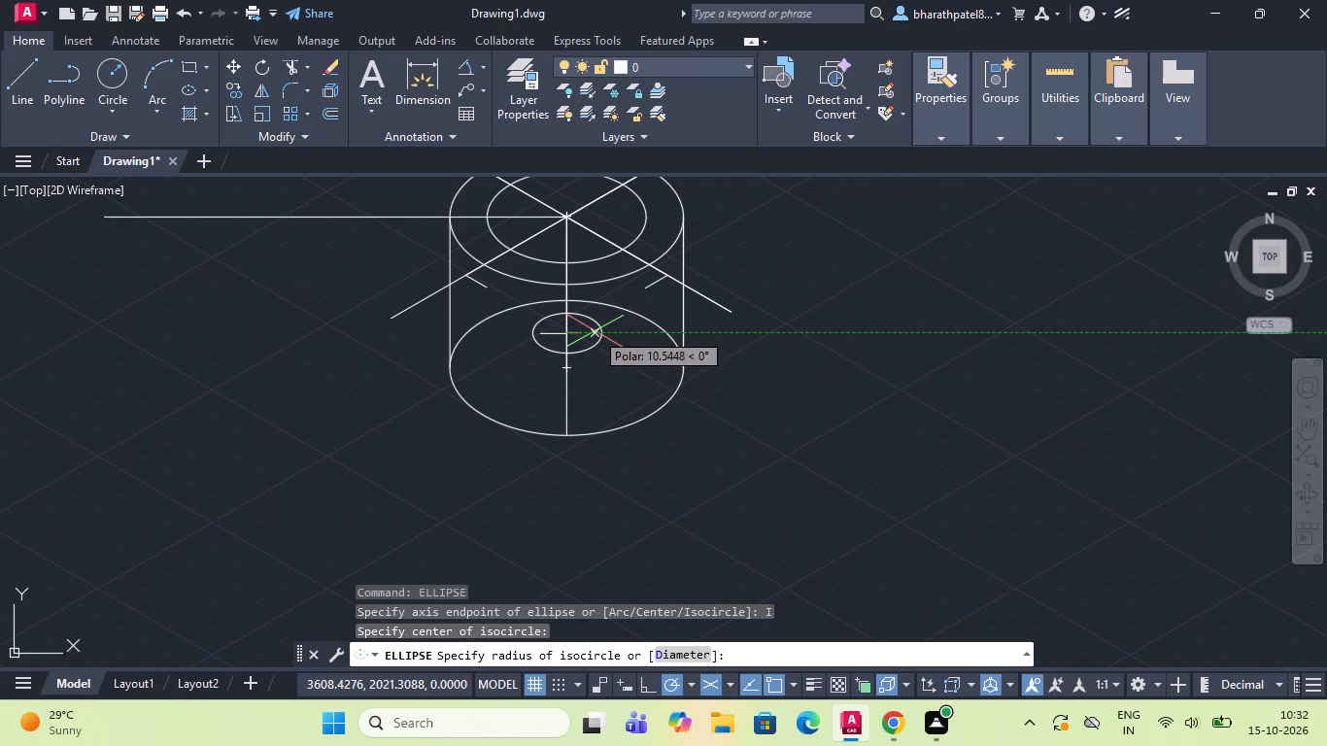
{"action": "key", "text": "F5"}
{"action": "key", "text": "F5"}
{"action": "key", "text": "F5"}
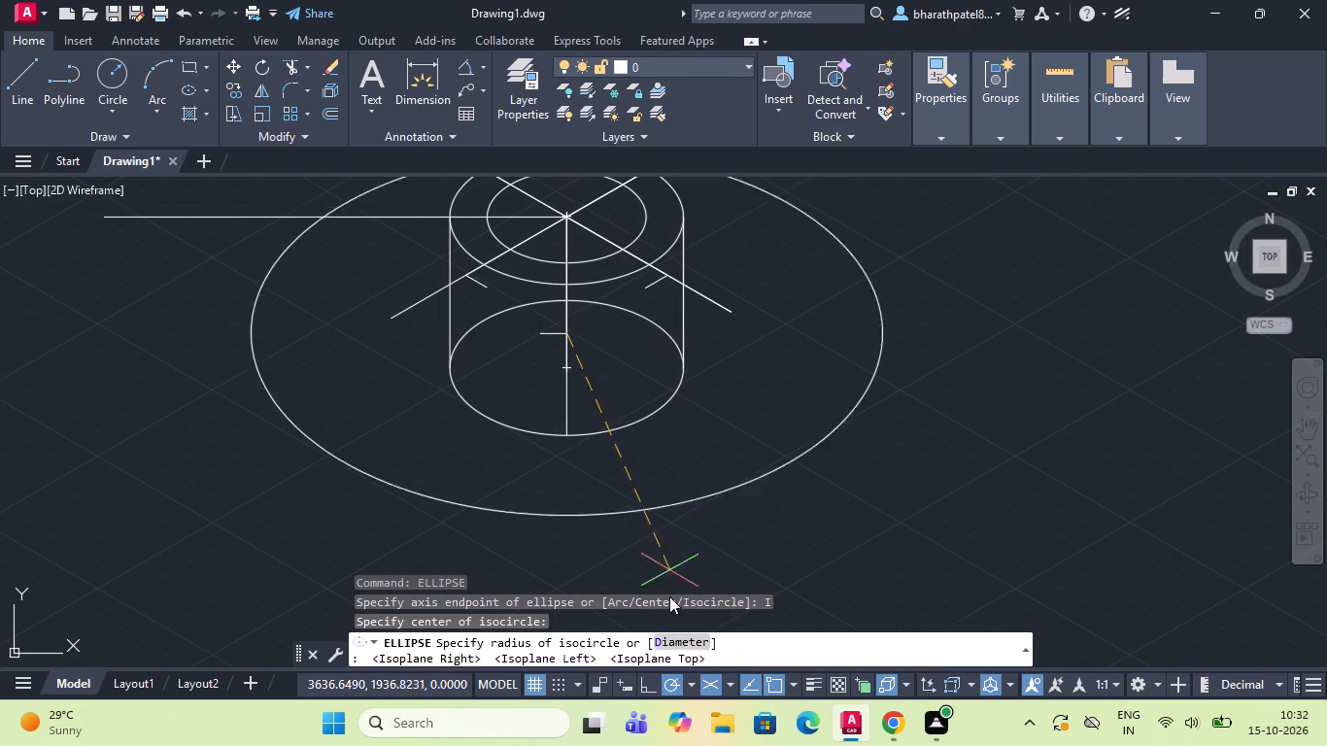
{"action": "left_click", "coordinate": [667, 643]}
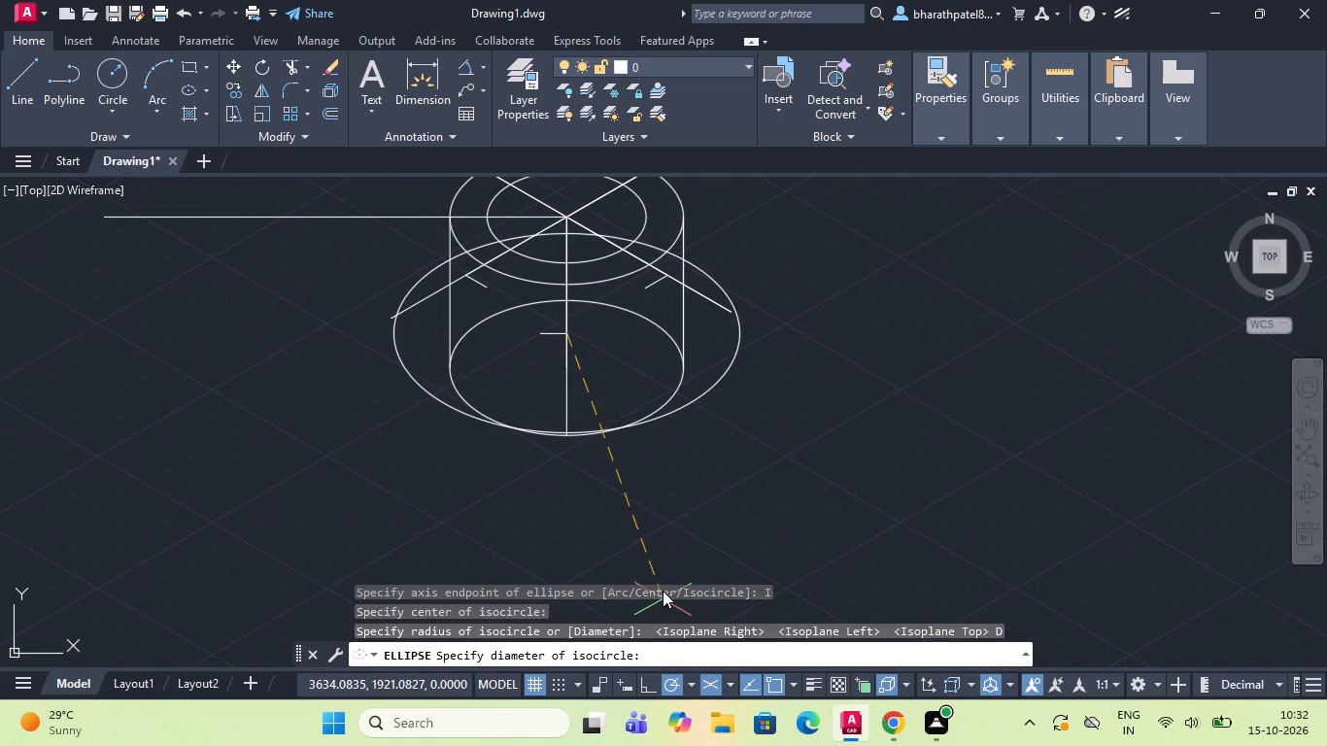
{"action": "type", "text": "12"}
{"action": "key", "text": "Return"}
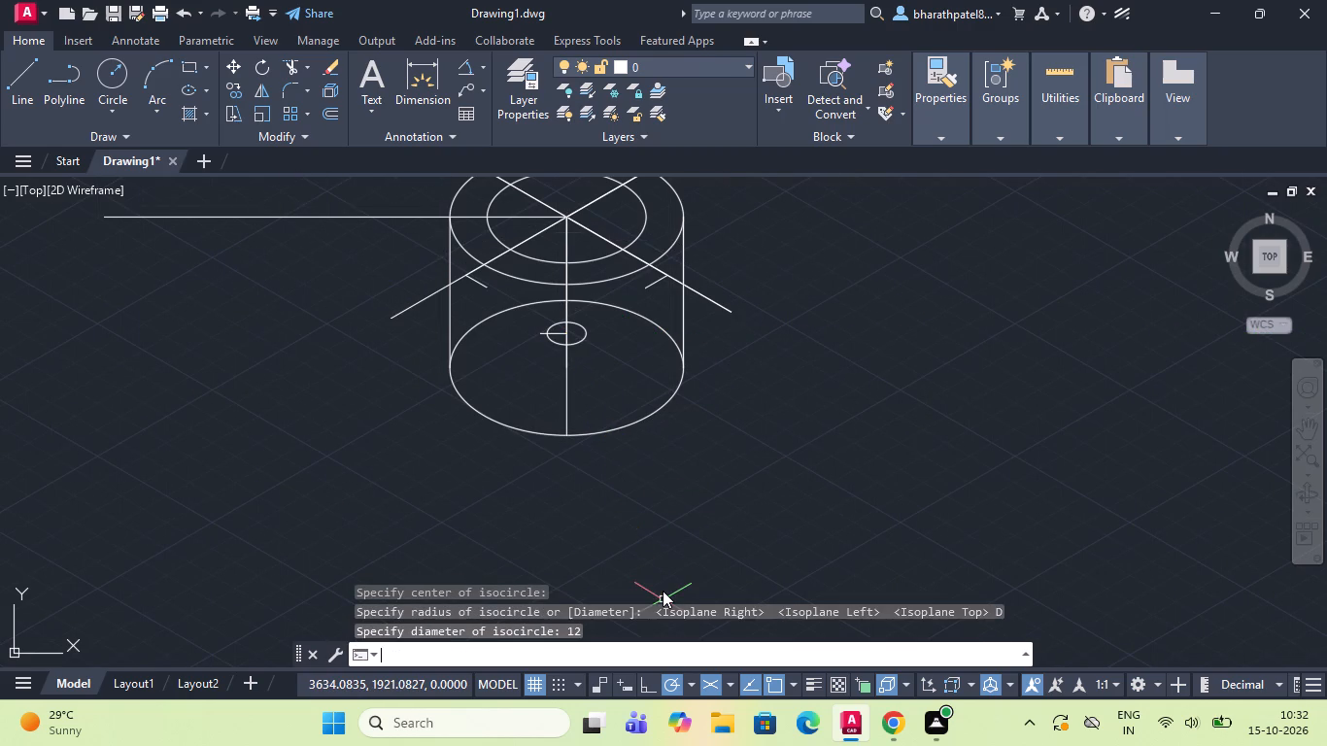
{"action": "key", "text": "Escape"}
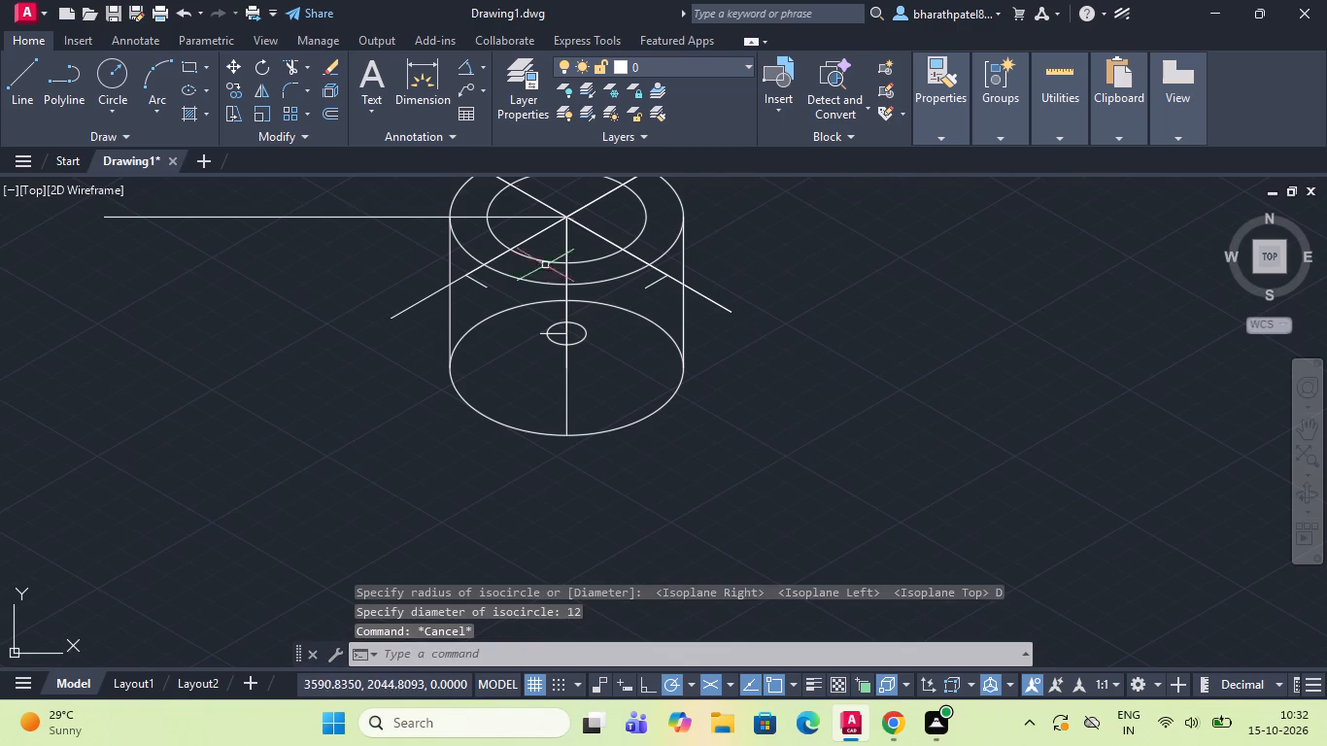
Trim away the vertical centre line below the small isocircle.
{"action": "left_click_drag", "start_coordinate": [285, 59], "coordinate": [295, 74]}
{"action": "left_click", "coordinate": [564, 387]}
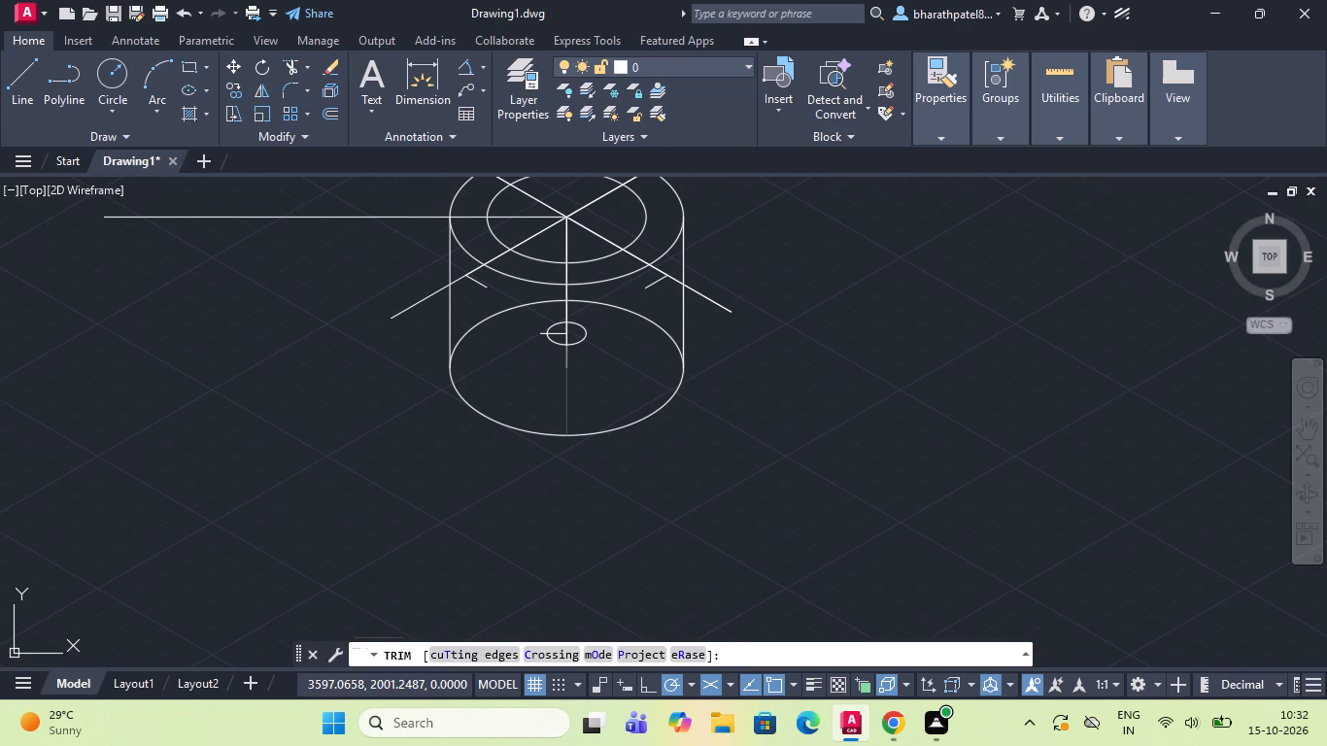
{"action": "left_click", "coordinate": [564, 362]}
{"action": "scroll", "coordinate": [602, 371], "scroll_direction": "down", "scroll_amount": 1}
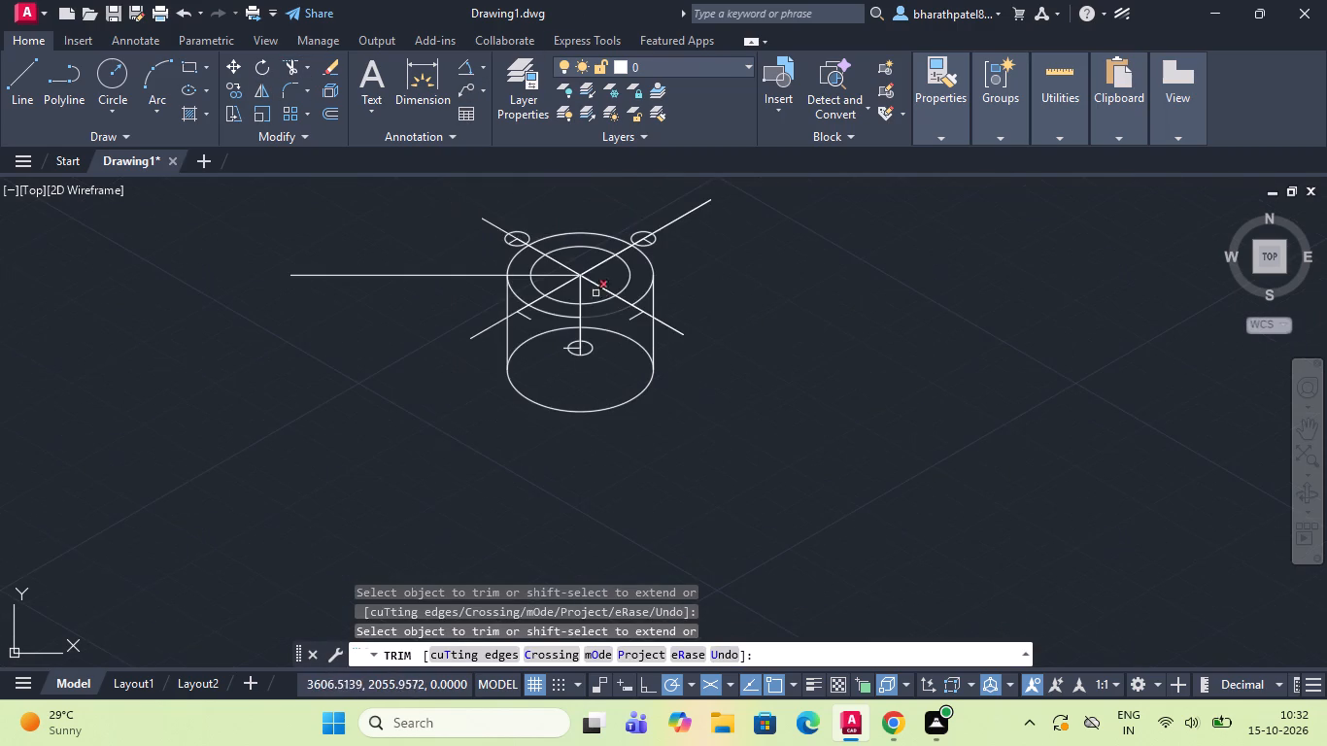
Orbit the drawing to examine the cylinder and its small isocircles from other viewing angles.
{"action": "scroll", "coordinate": [594, 285], "scroll_direction": "up", "scroll_amount": 3}
{"action": "scroll", "coordinate": [287, 433], "scroll_direction": "down", "scroll_amount": 2}
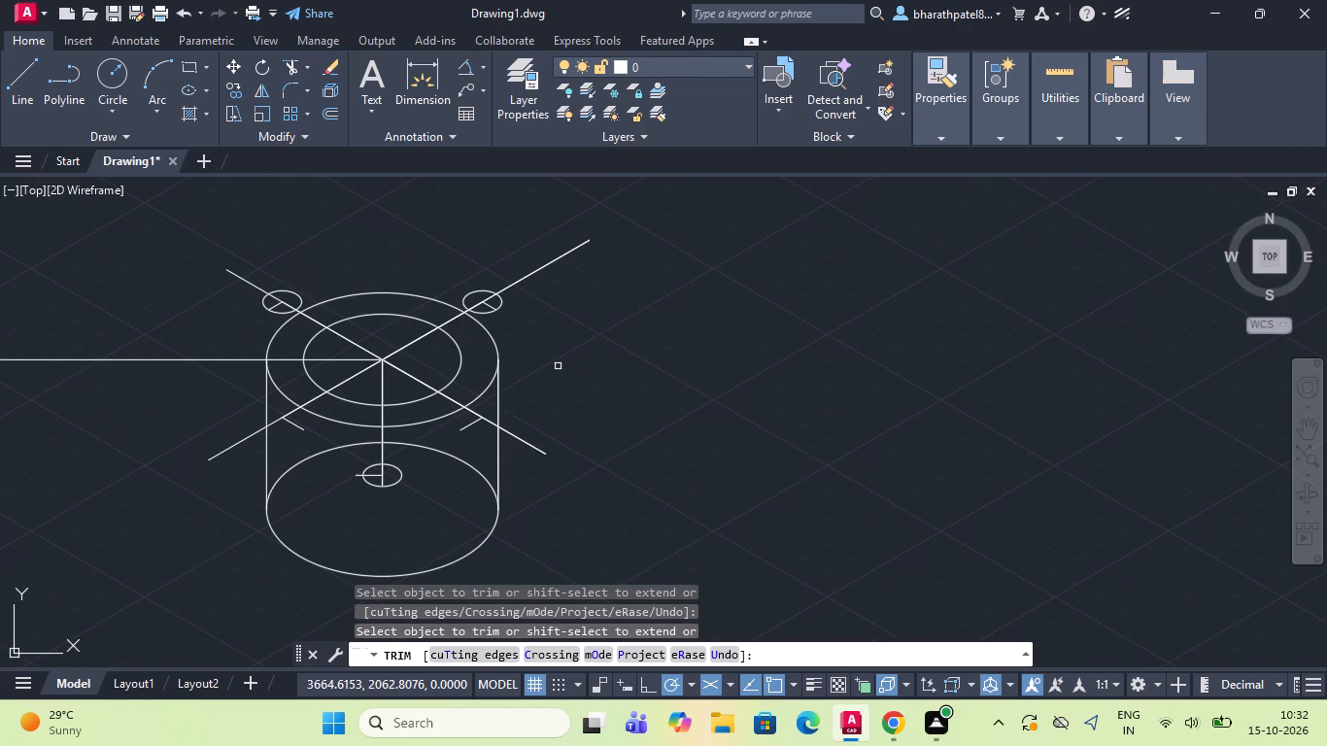
{"action": "scroll", "coordinate": [558, 366], "scroll_direction": "down", "scroll_amount": 1}
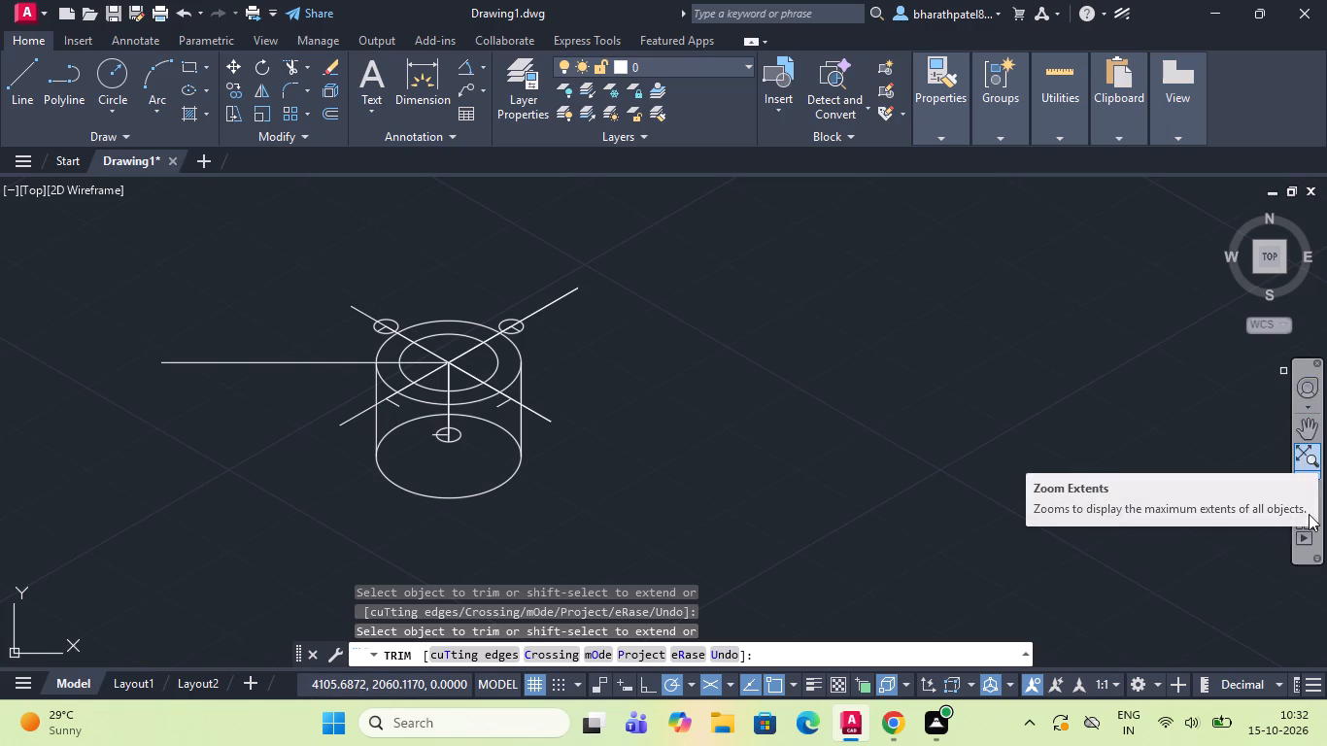
{"action": "left_click", "coordinate": [1308, 496]}
{"action": "left_click_drag", "start_coordinate": [513, 501], "coordinate": [519, 501]}
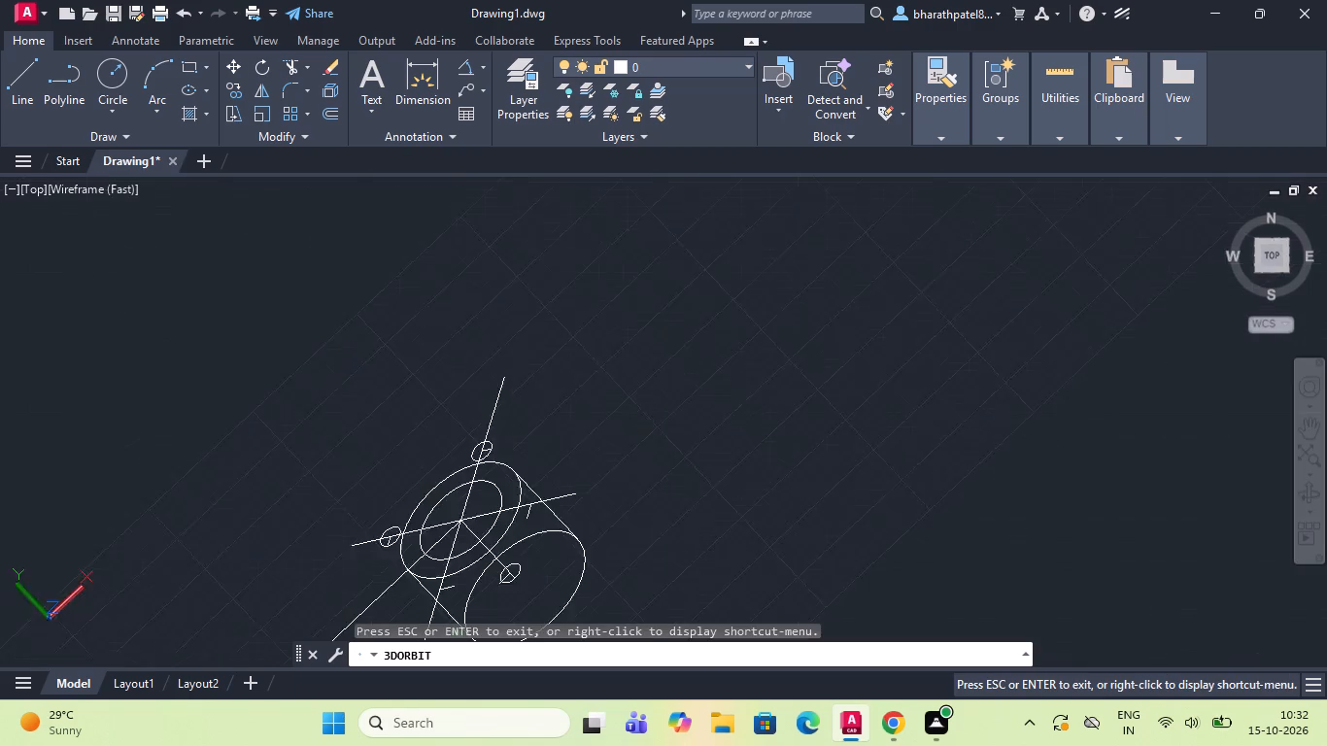
{"action": "left_click_drag", "start_coordinate": [519, 501], "coordinate": [431, 570]}
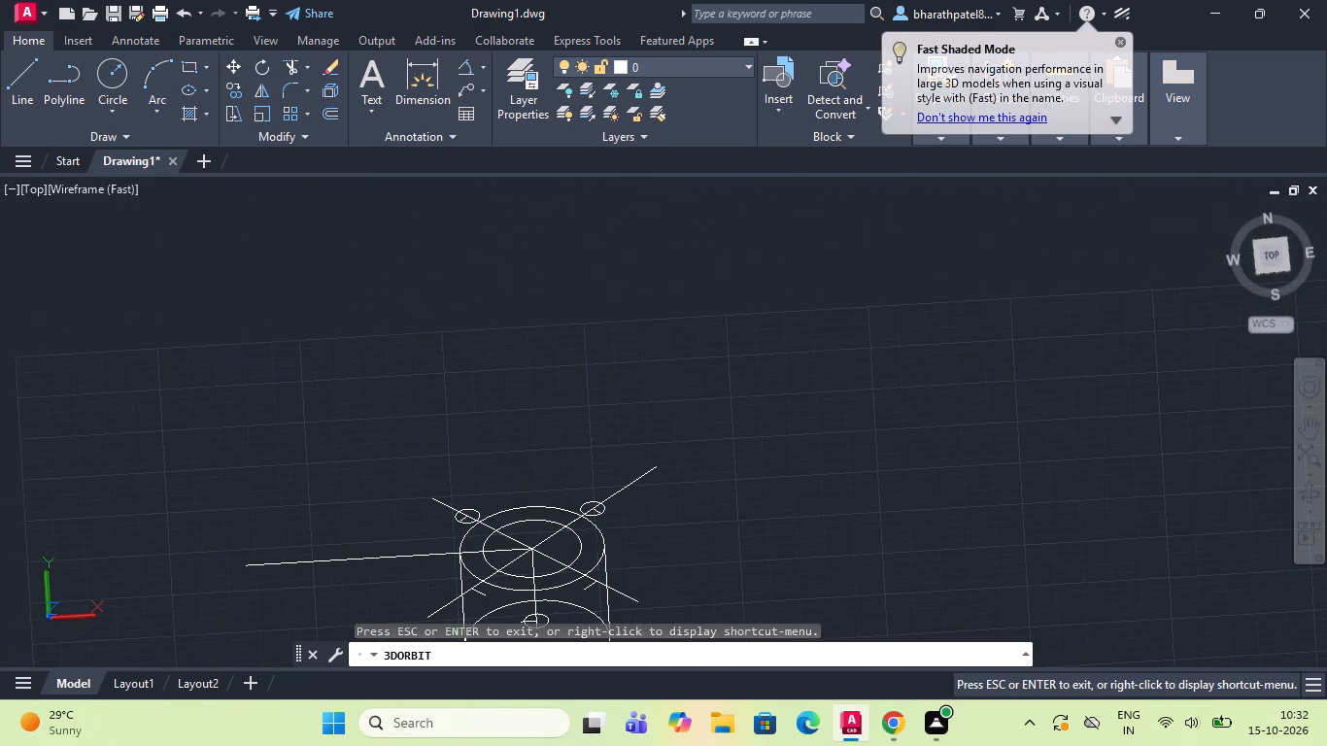
{"action": "left_click_drag", "start_coordinate": [482, 441], "coordinate": [493, 558]}
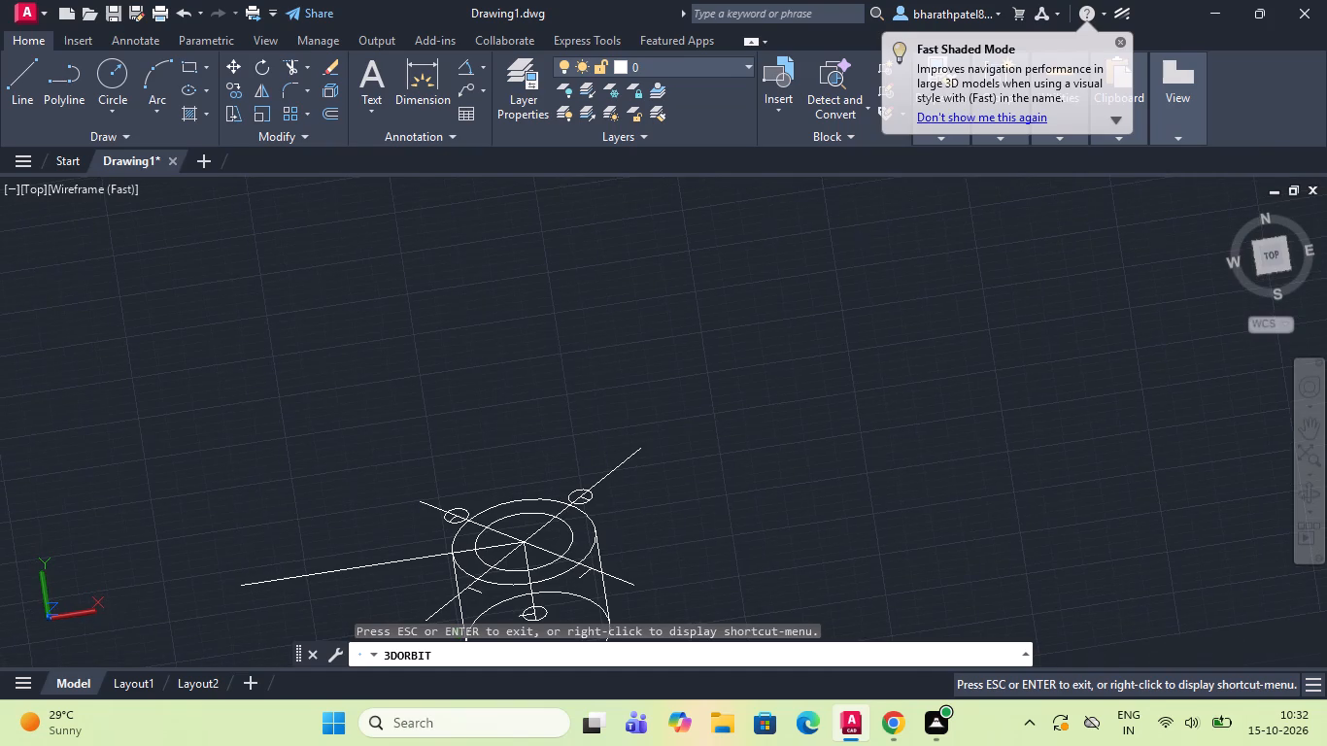
{"action": "left_click_drag", "start_coordinate": [493, 551], "coordinate": [503, 549]}
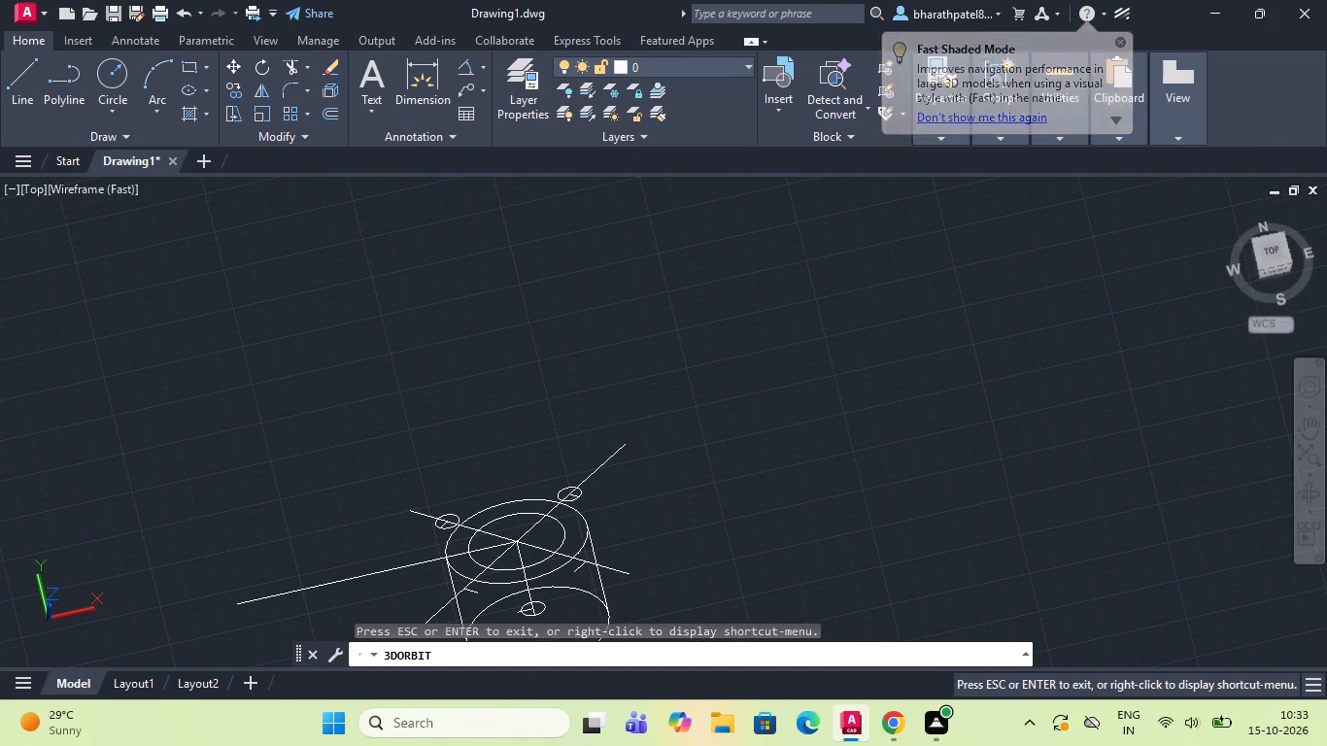
Undo the last orbit to return to the 2D Wireframe top view, and end the Trim command with nothing selected.
{"action": "key", "text": "ctrl+z"}
{"action": "key", "text": "ctrl+z"}
{"action": "key", "text": "ctrl+z"}
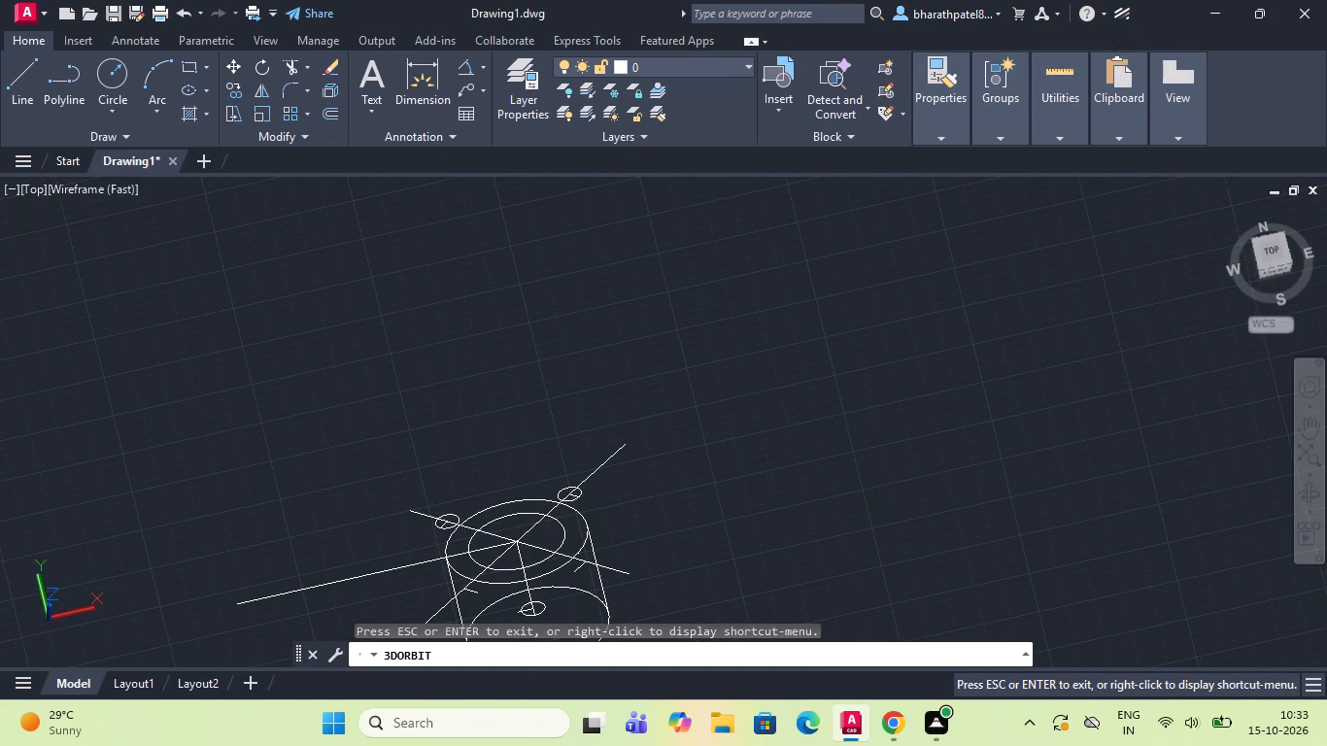
{"action": "key", "text": "Escape"}
{"action": "key", "text": "ctrl+z"}
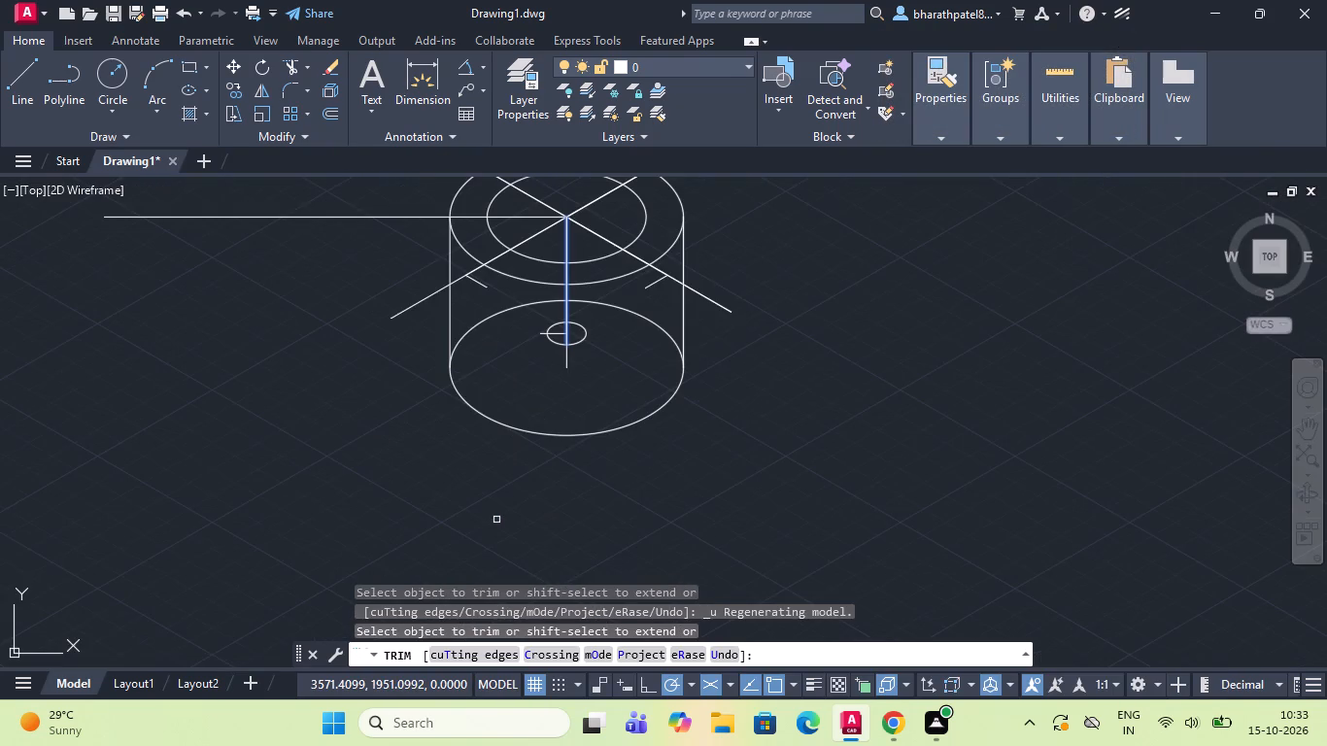
{"action": "scroll", "coordinate": [496, 518], "scroll_direction": "down", "scroll_amount": 2}
{"action": "scroll", "coordinate": [514, 432], "scroll_direction": "up", "scroll_amount": 2}
{"action": "key", "text": "Escape"}
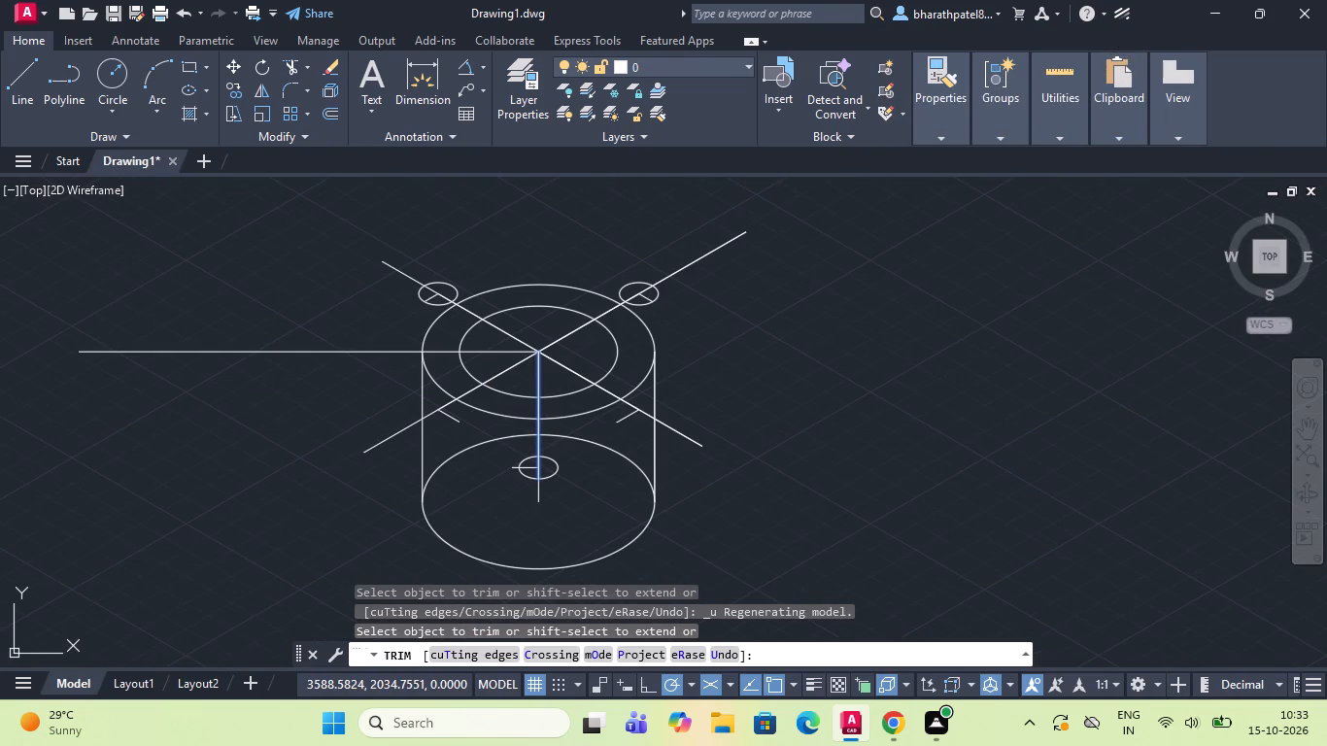
{"action": "key", "text": "Escape"}
{"action": "key", "text": "Escape"}
{"action": "key", "text": "Escape"}
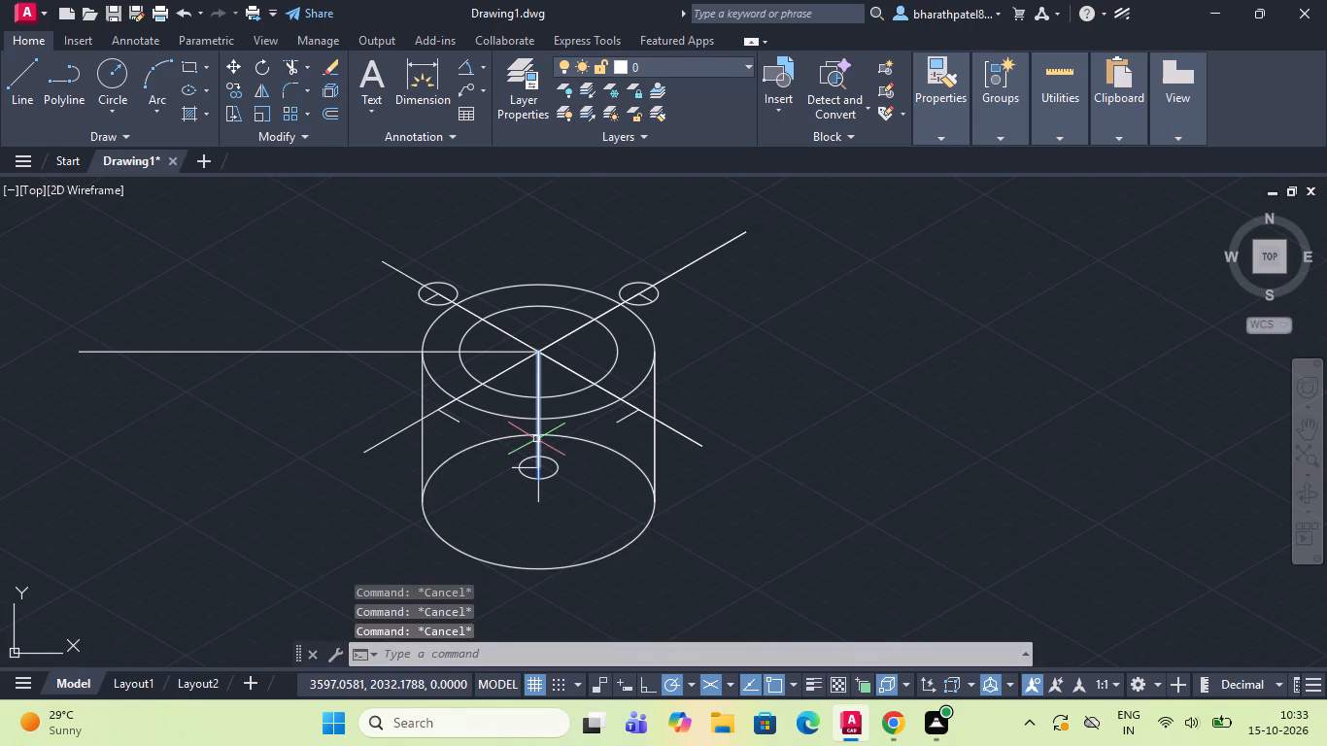
{"action": "left_click", "coordinate": [536, 439]}
{"action": "key", "text": "Escape"}
{"action": "key", "text": "Escape"}
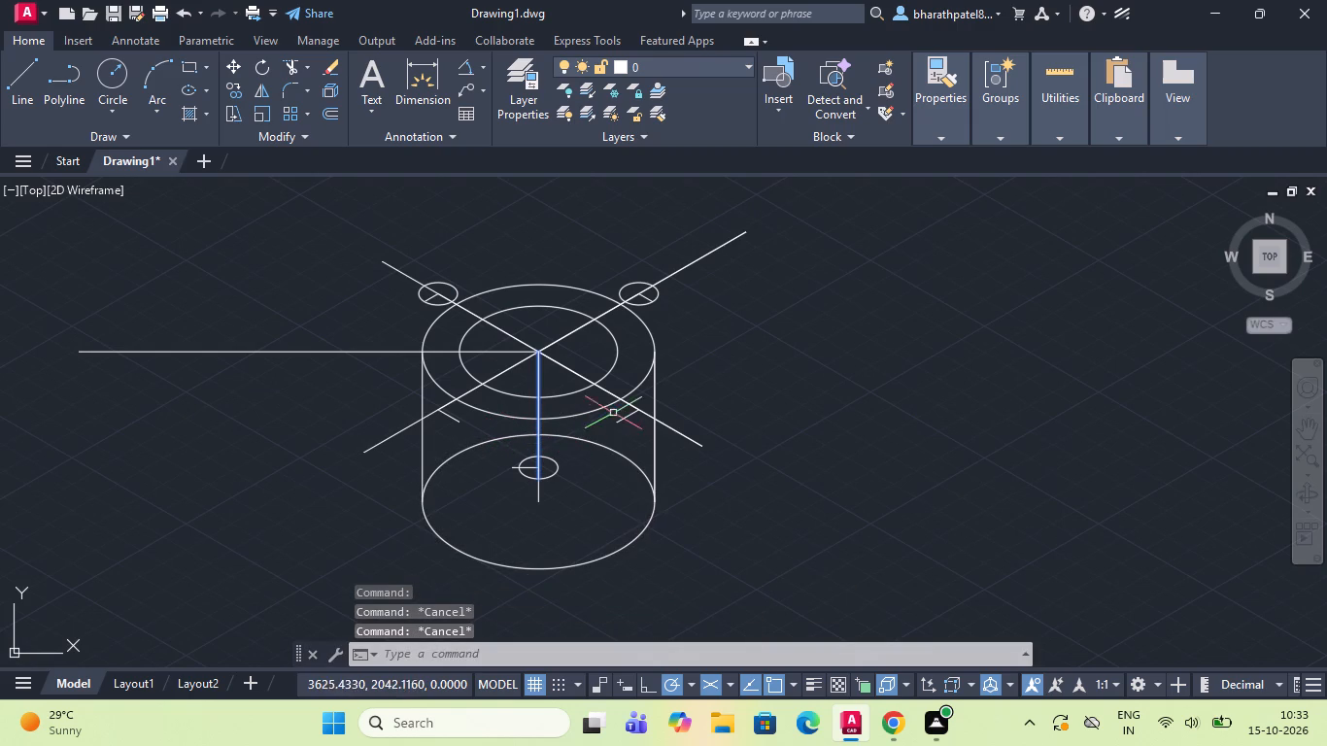
Examine the cylinder drawing from the right, top, back and bottom standard views.
{"action": "left_click", "coordinate": [1305, 257]}
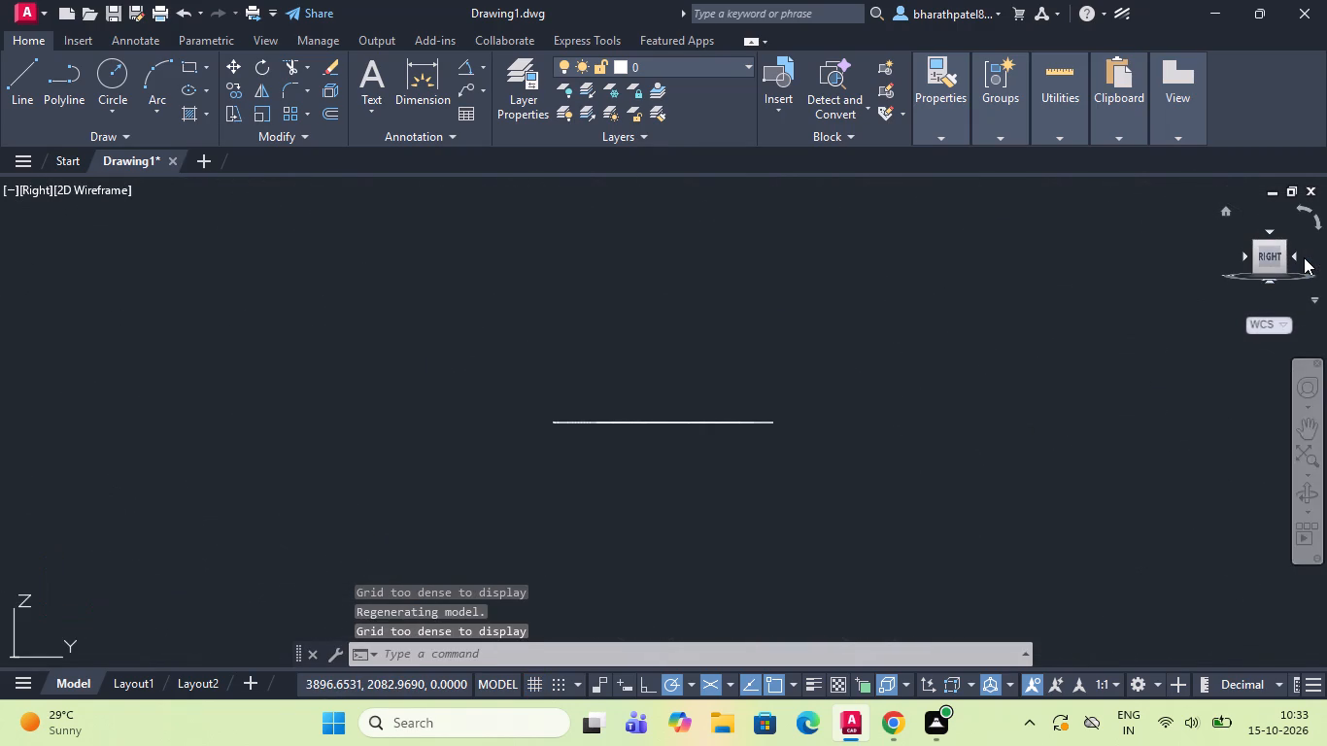
{"action": "left_click", "coordinate": [1237, 253]}
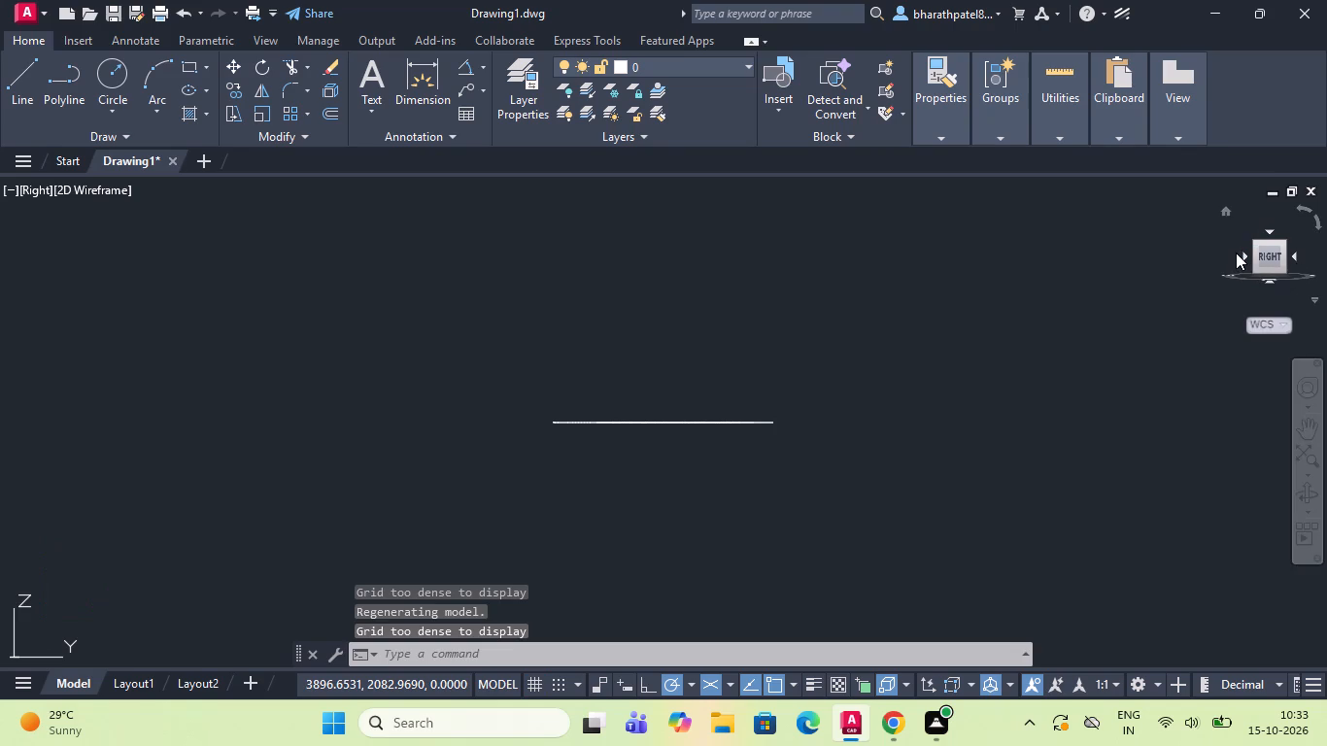
{"action": "left_click", "coordinate": [1274, 228]}
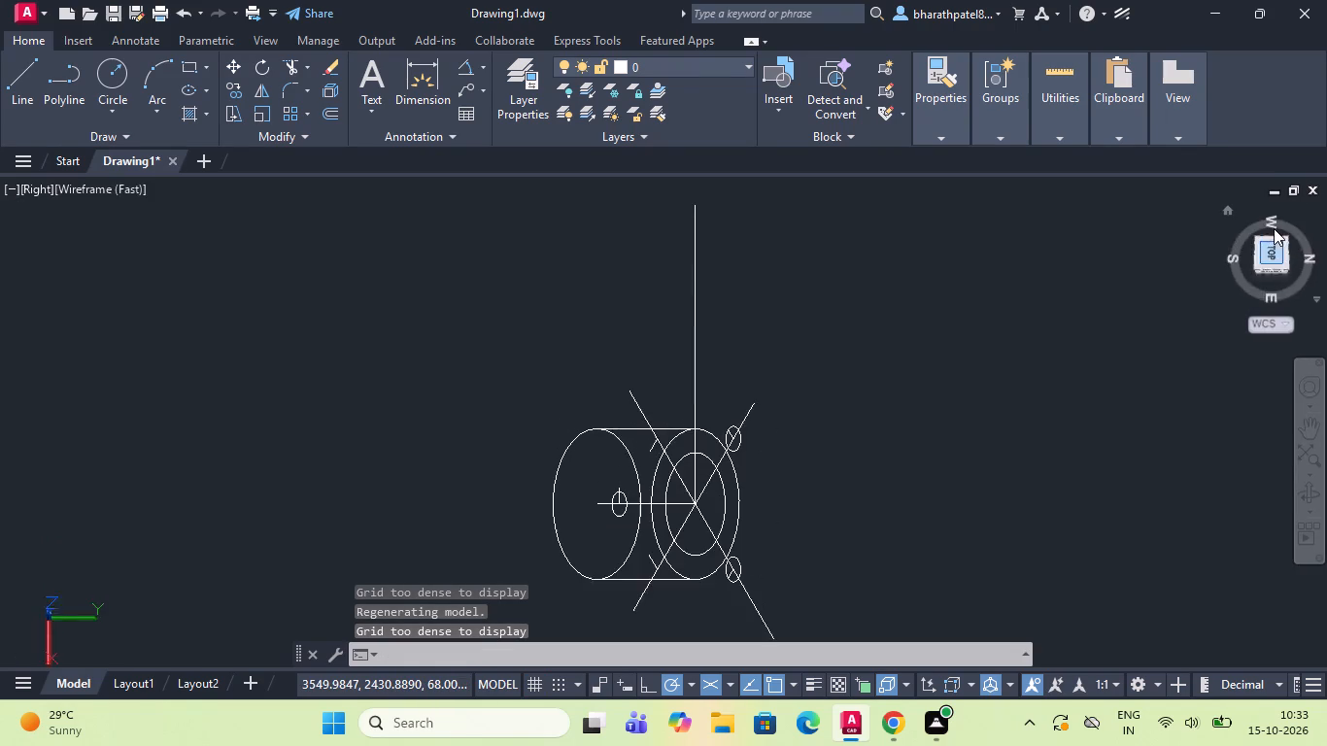
{"action": "left_click", "coordinate": [1272, 254]}
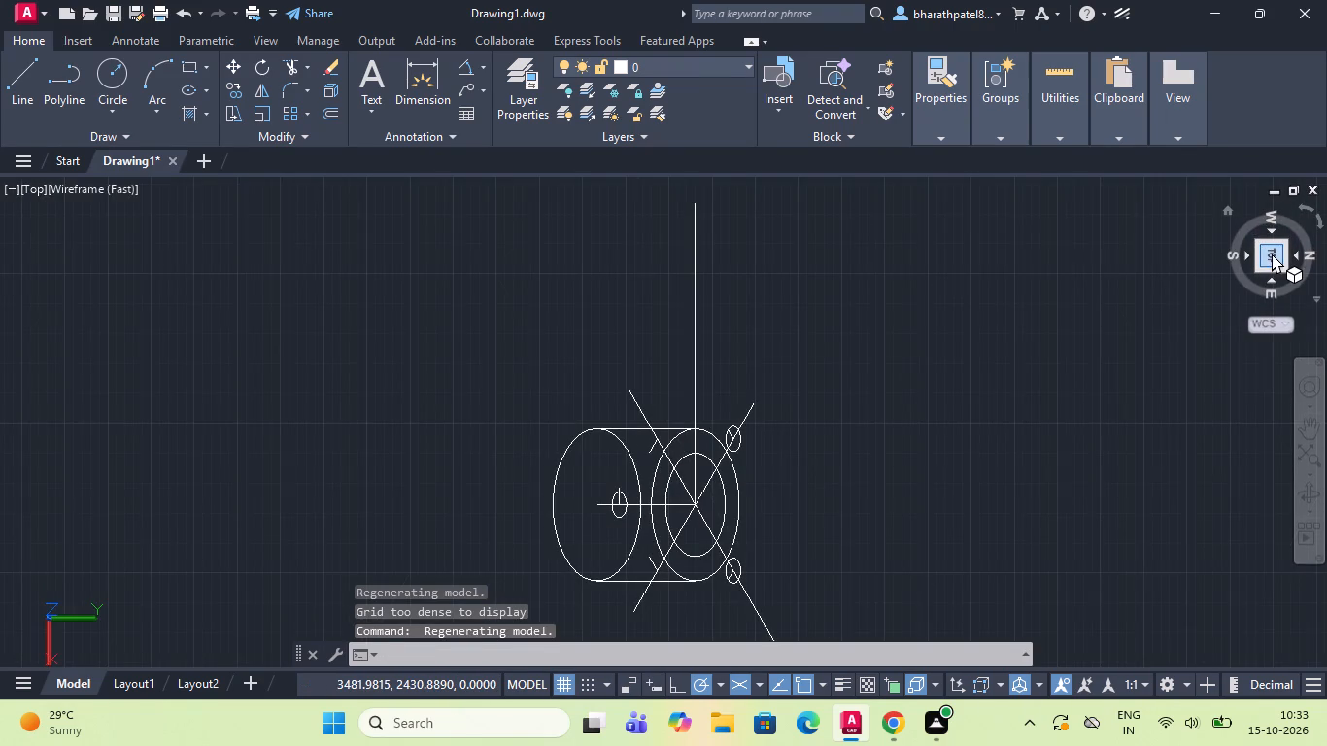
{"action": "left_click", "coordinate": [1274, 290]}
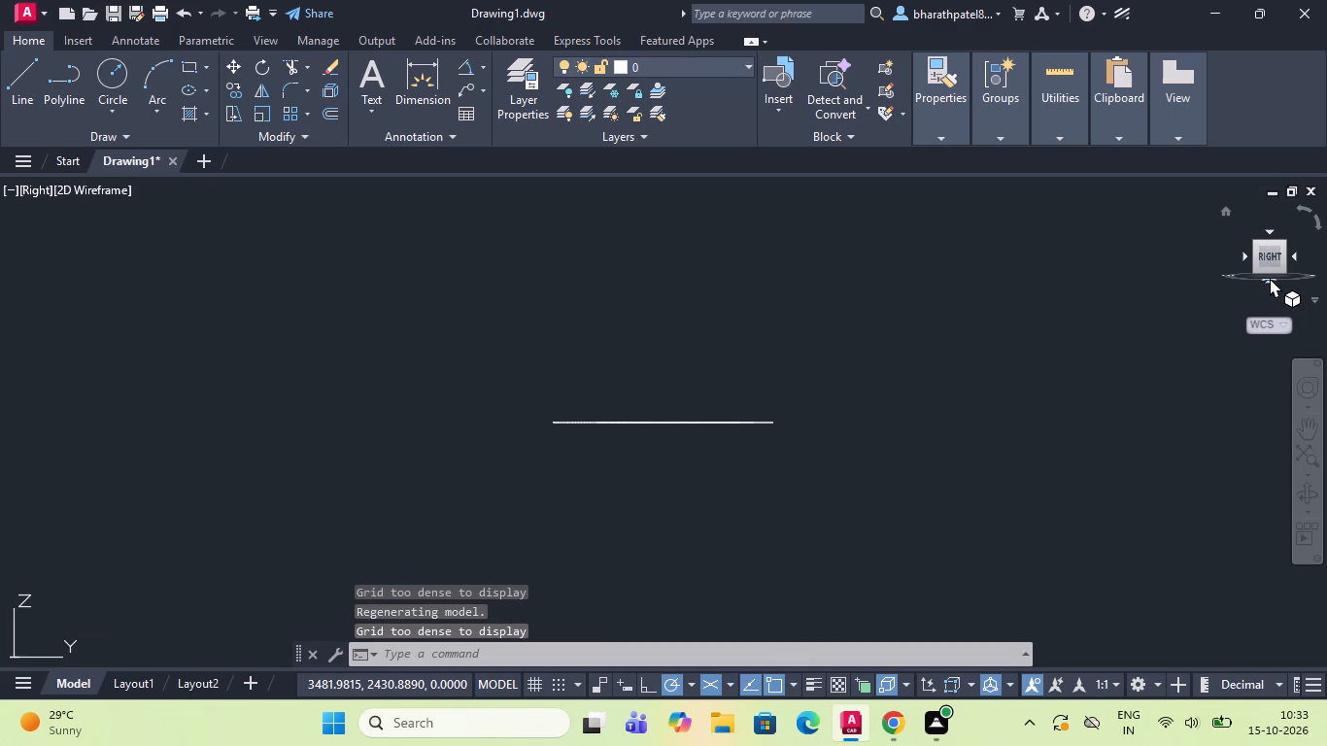
{"action": "left_click", "coordinate": [1270, 278]}
{"action": "left_click", "coordinate": [1313, 257]}
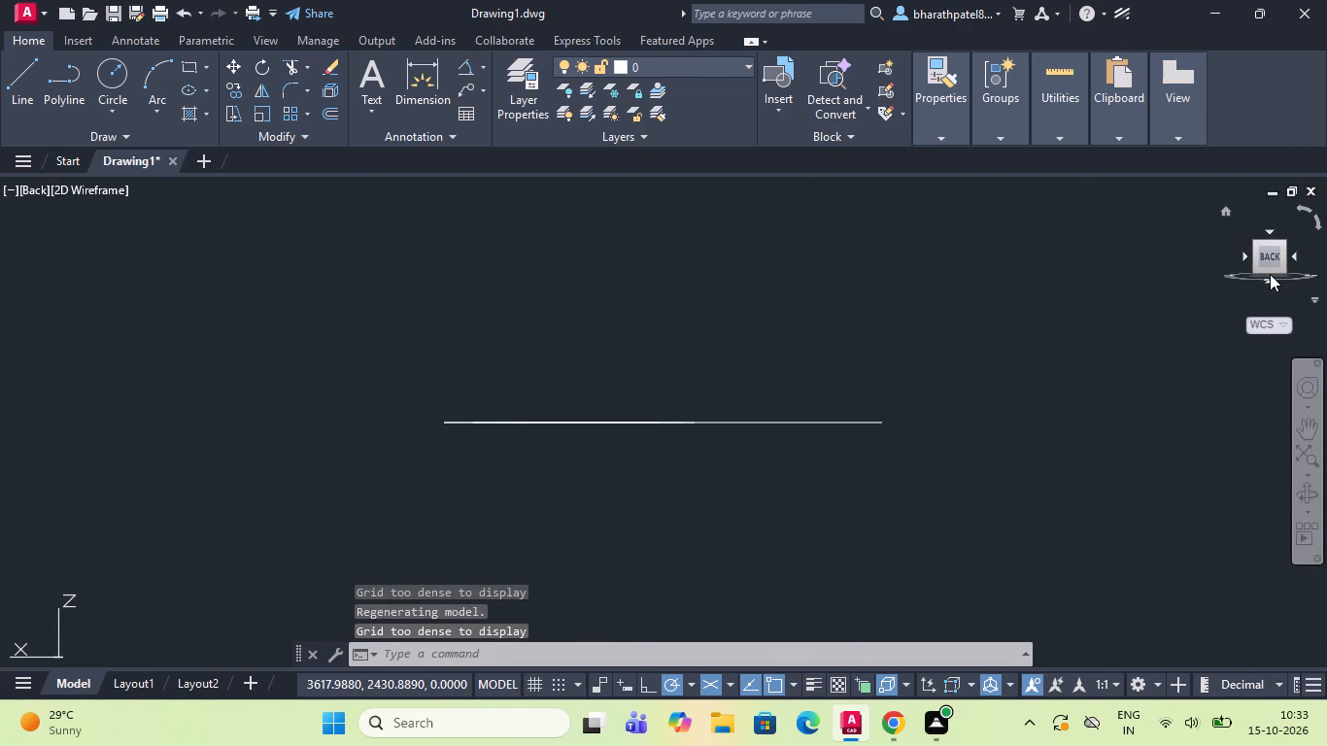
{"action": "left_click", "coordinate": [1270, 274]}
{"action": "left_click", "coordinate": [1270, 250]}
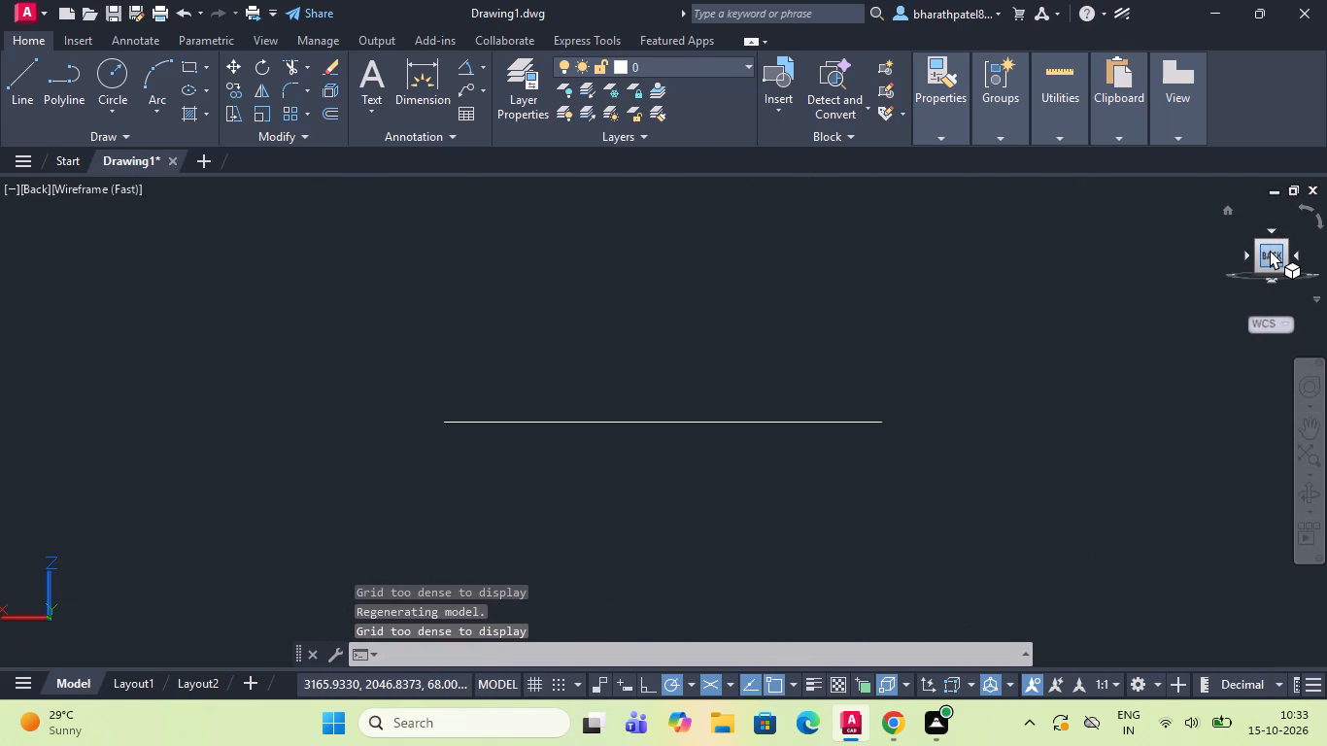
{"action": "left_click", "coordinate": [1269, 231]}
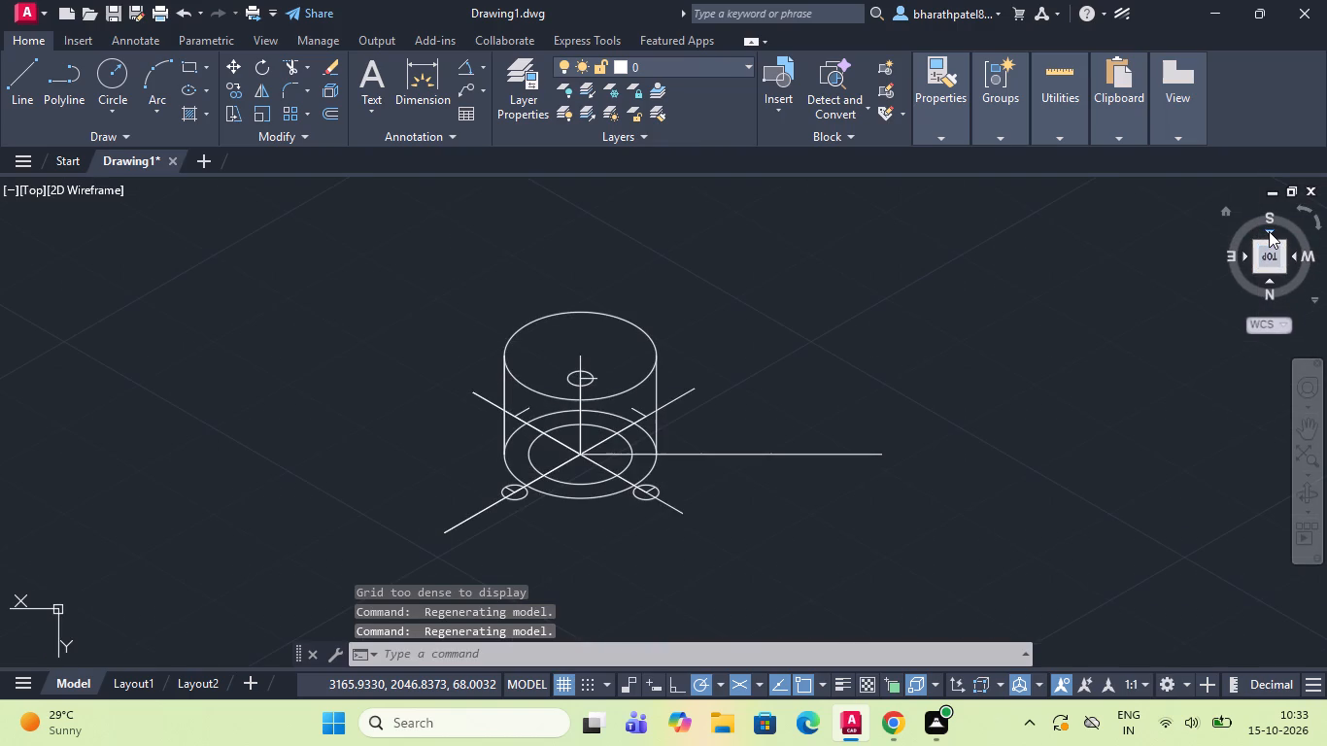
{"action": "left_click", "coordinate": [1270, 297]}
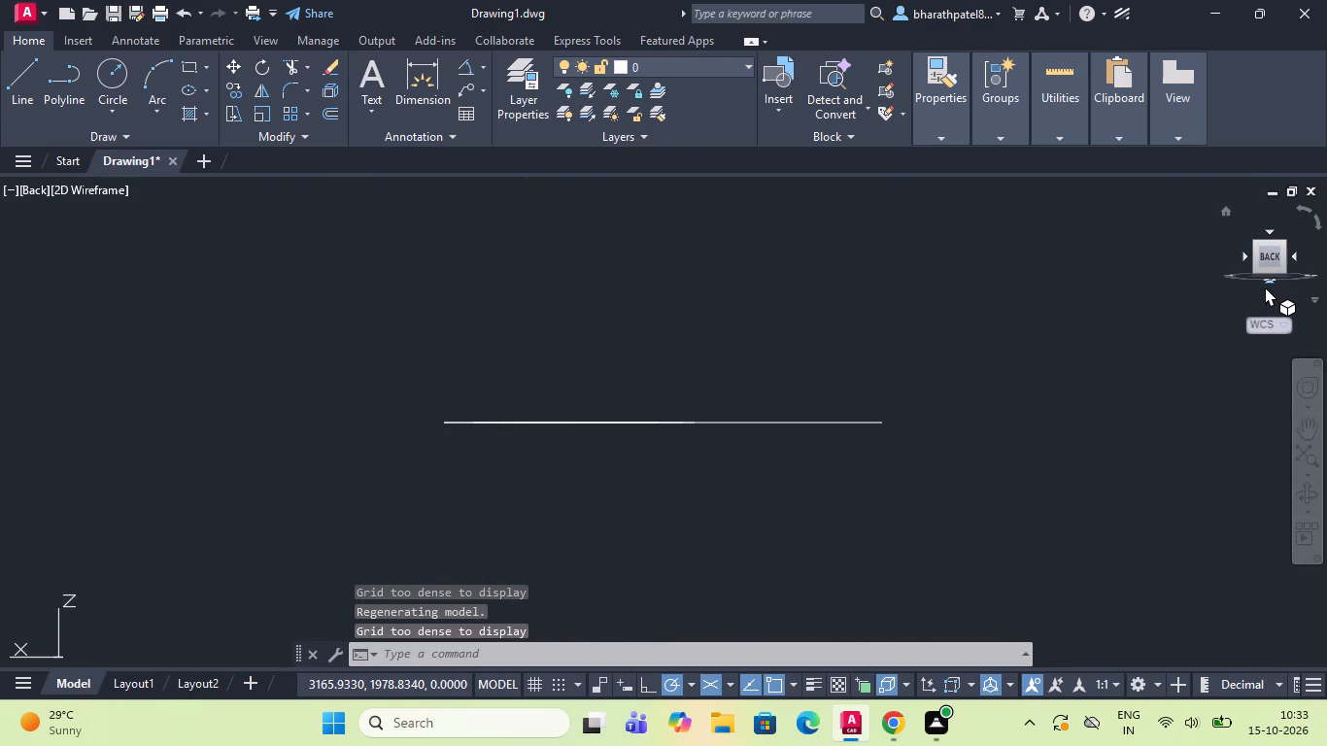
{"action": "left_click", "coordinate": [1267, 278]}
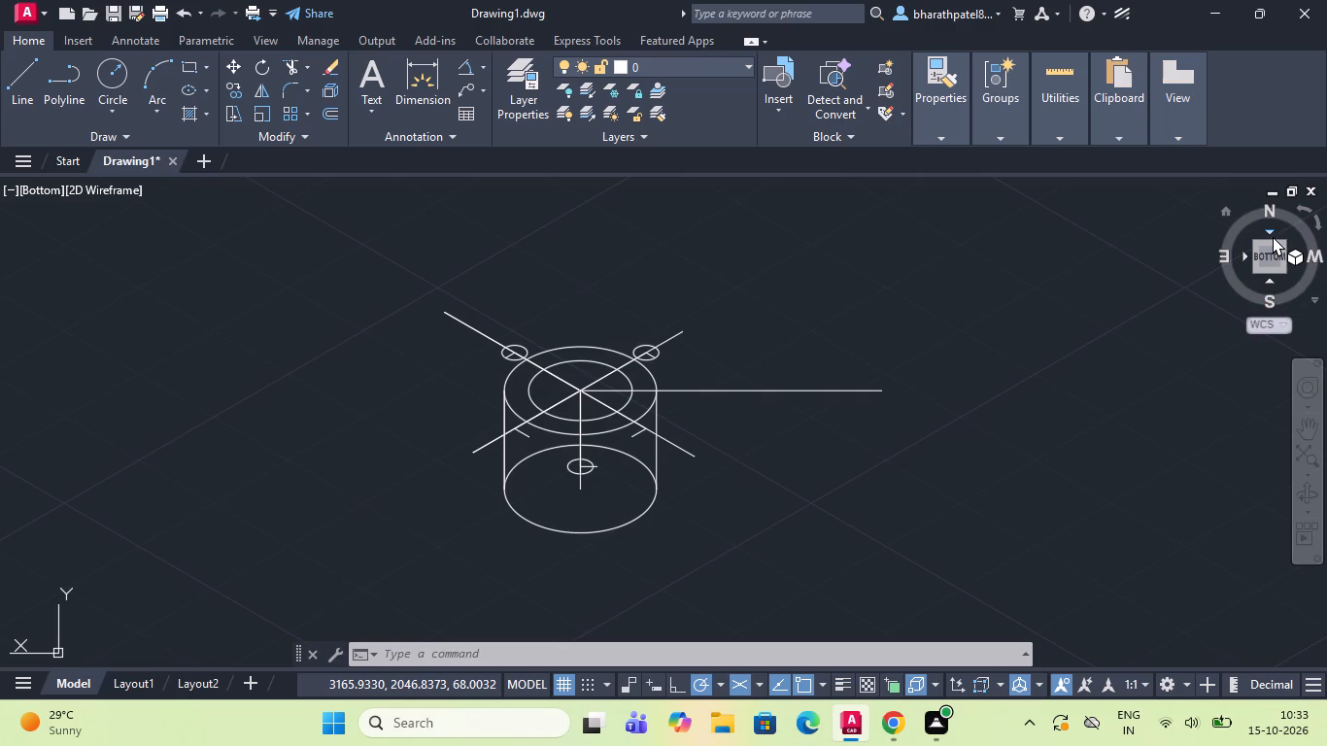
Examine the drawing from the right, front, bottom and back views, orbiting freely around the bottom view.
{"action": "left_click", "coordinate": [1226, 252]}
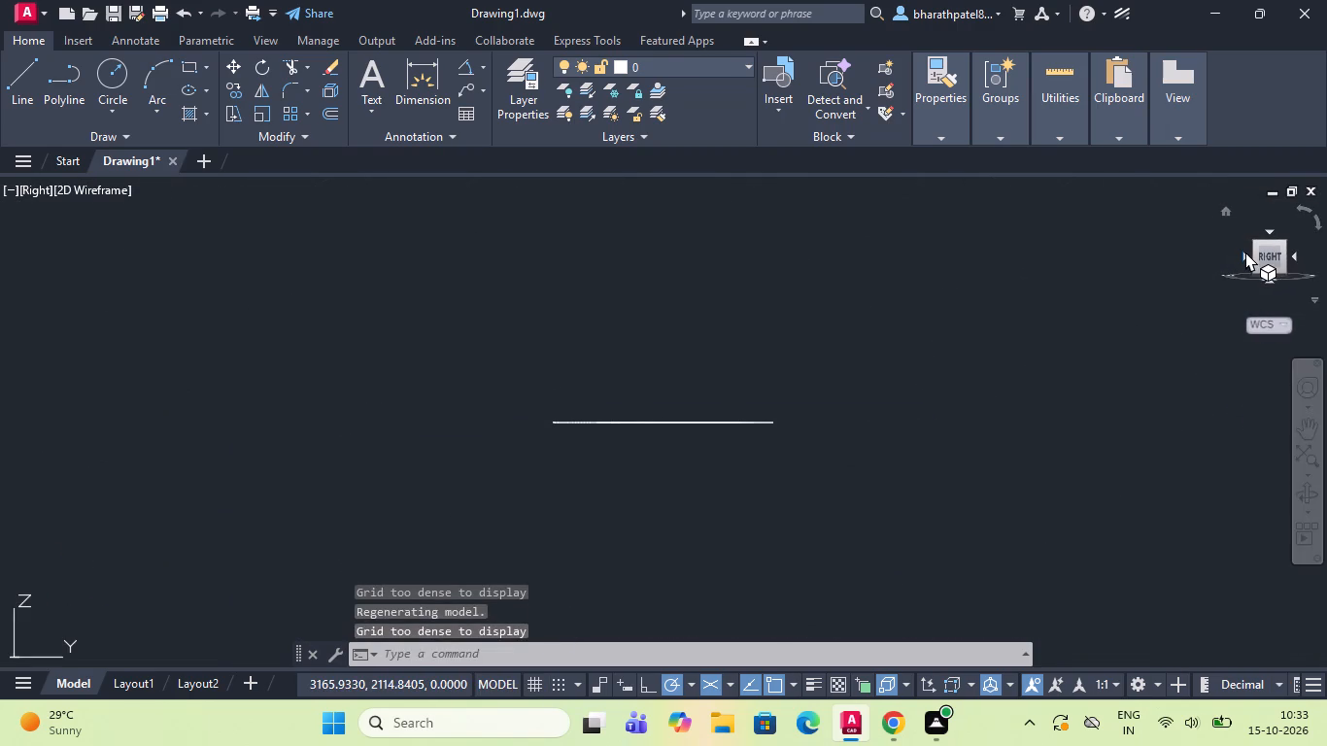
{"action": "left_click", "coordinate": [1245, 252]}
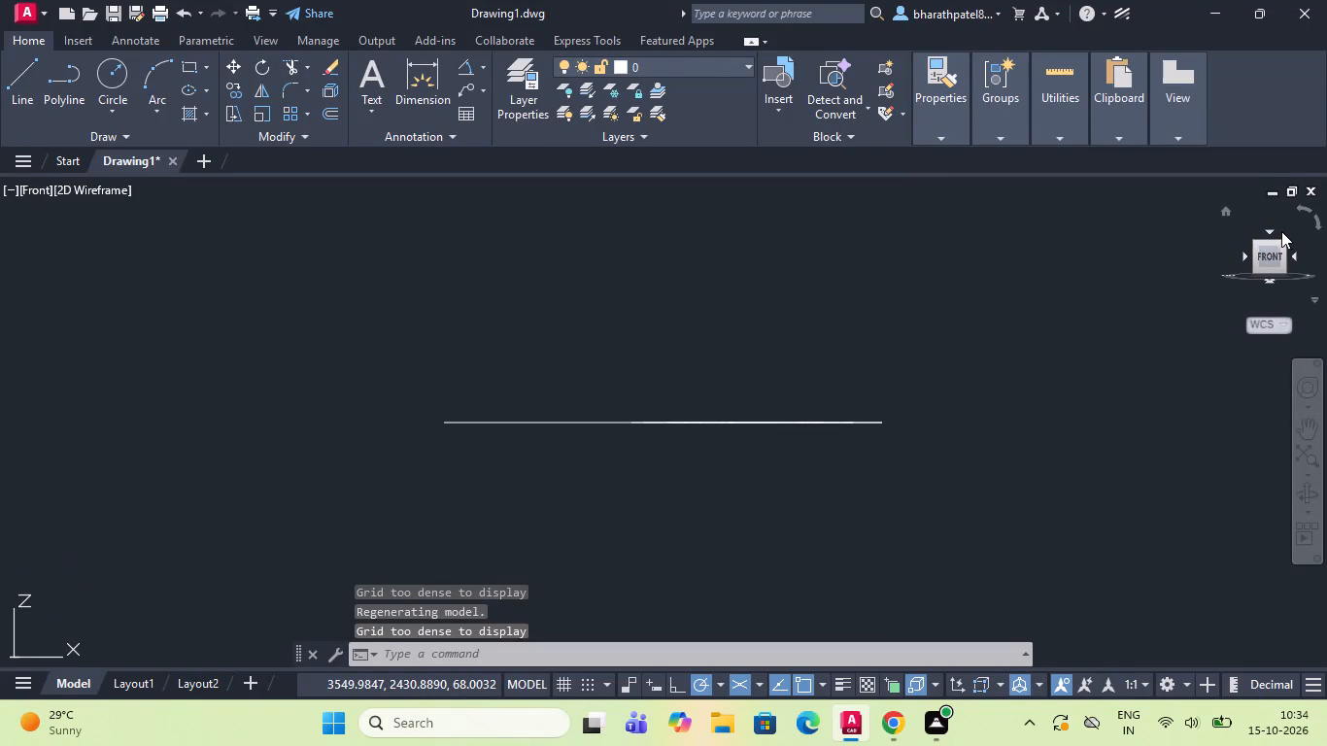
{"action": "left_click", "coordinate": [1273, 278]}
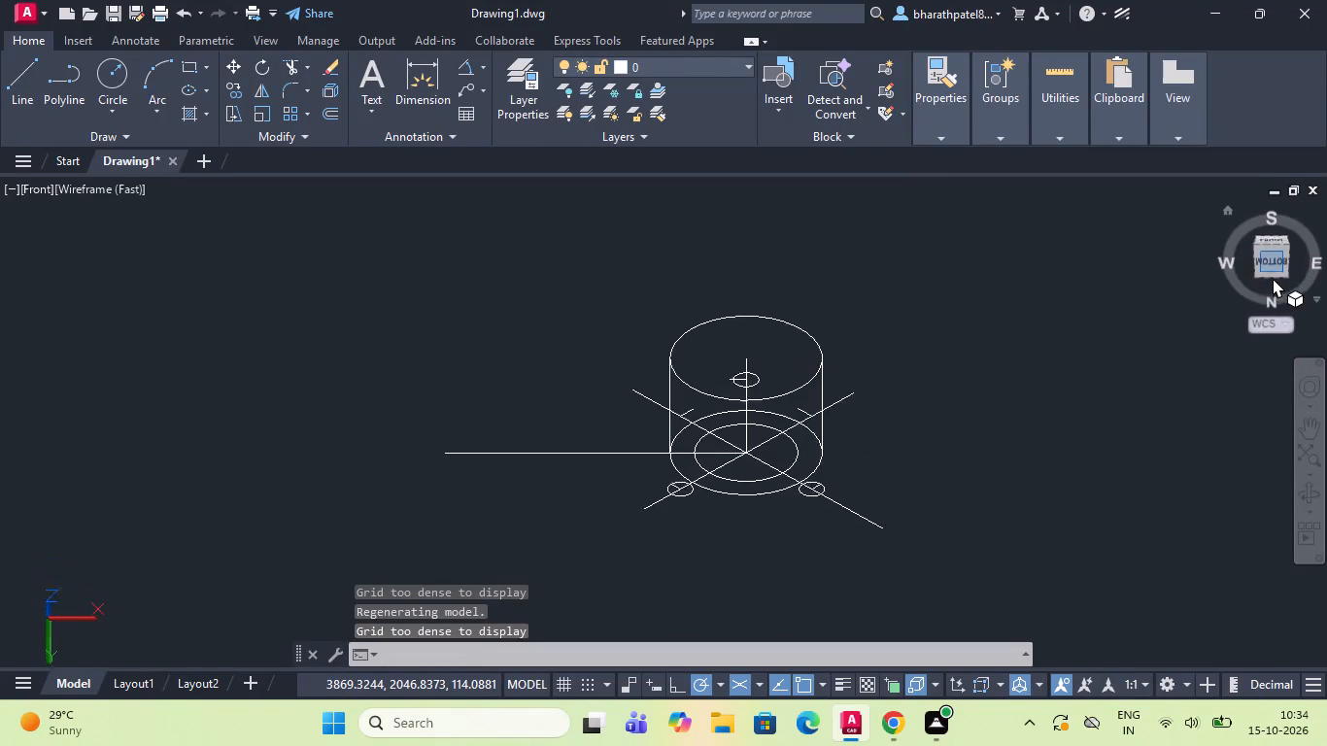
{"action": "left_click_drag", "start_coordinate": [1270, 294], "coordinate": [1251, 293]}
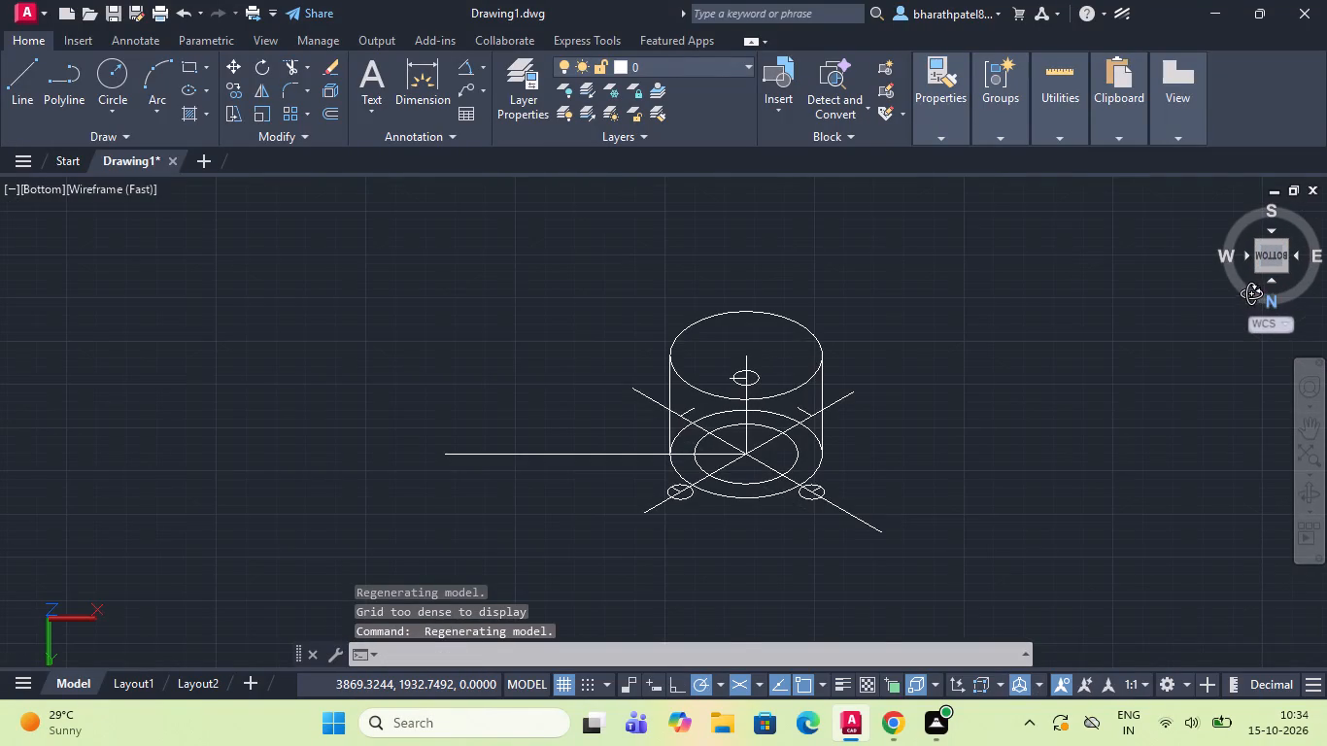
{"action": "left_click_drag", "start_coordinate": [1251, 293], "coordinate": [1223, 259]}
{"action": "left_click_drag", "start_coordinate": [1223, 258], "coordinate": [1253, 218]}
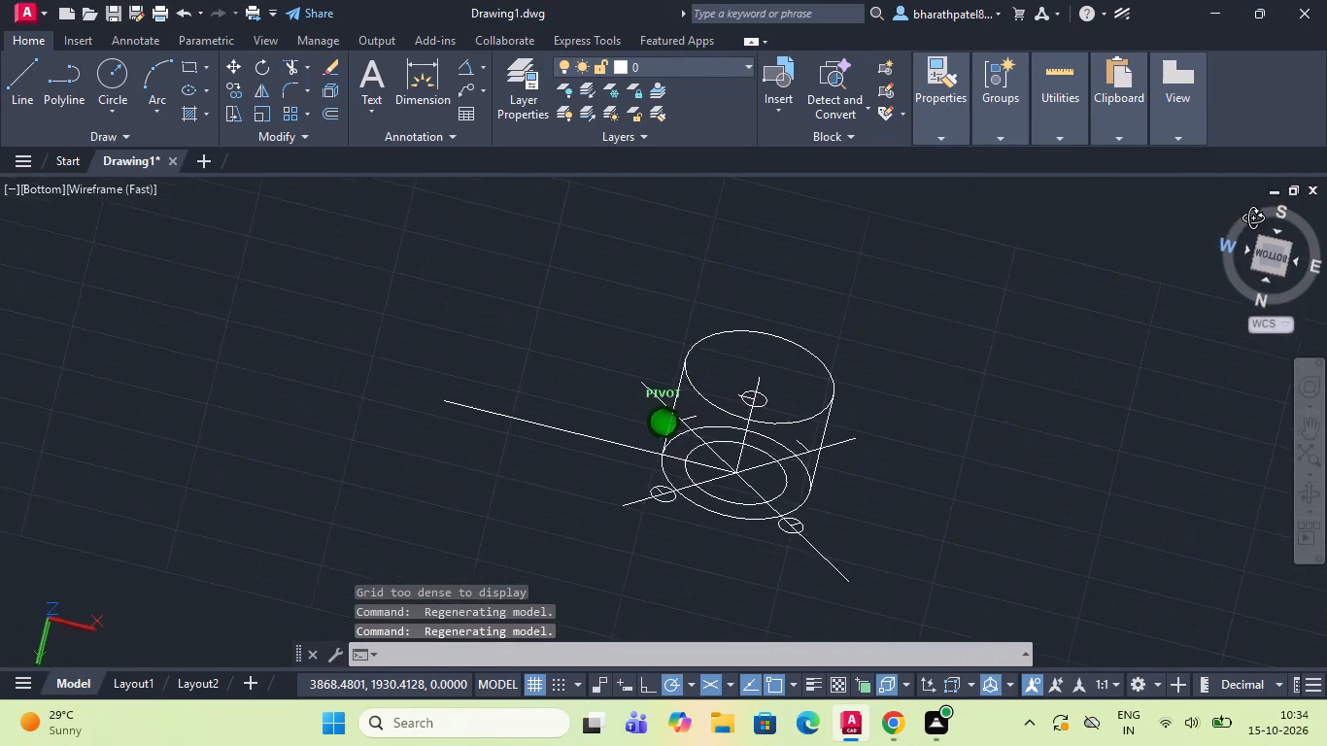
{"action": "left_click_drag", "start_coordinate": [1253, 218], "coordinate": [1253, 309]}
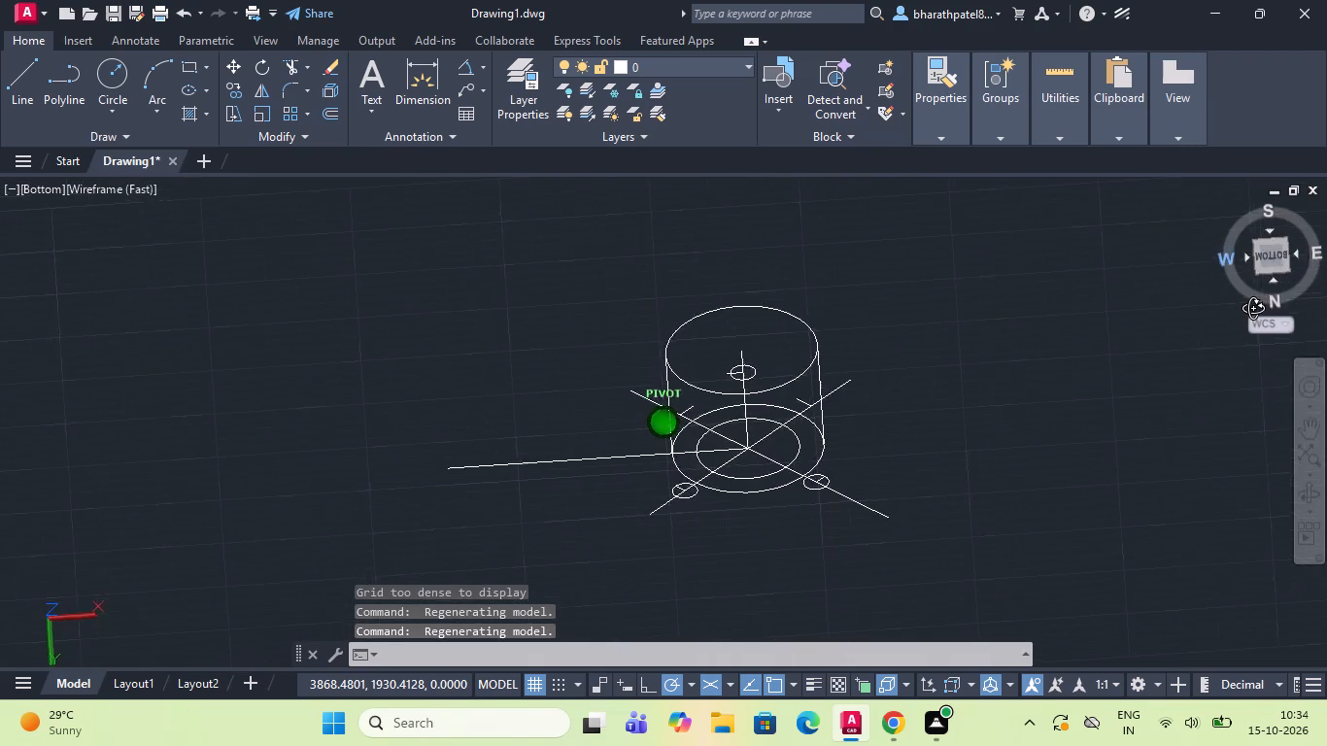
{"action": "left_click", "coordinate": [1270, 293]}
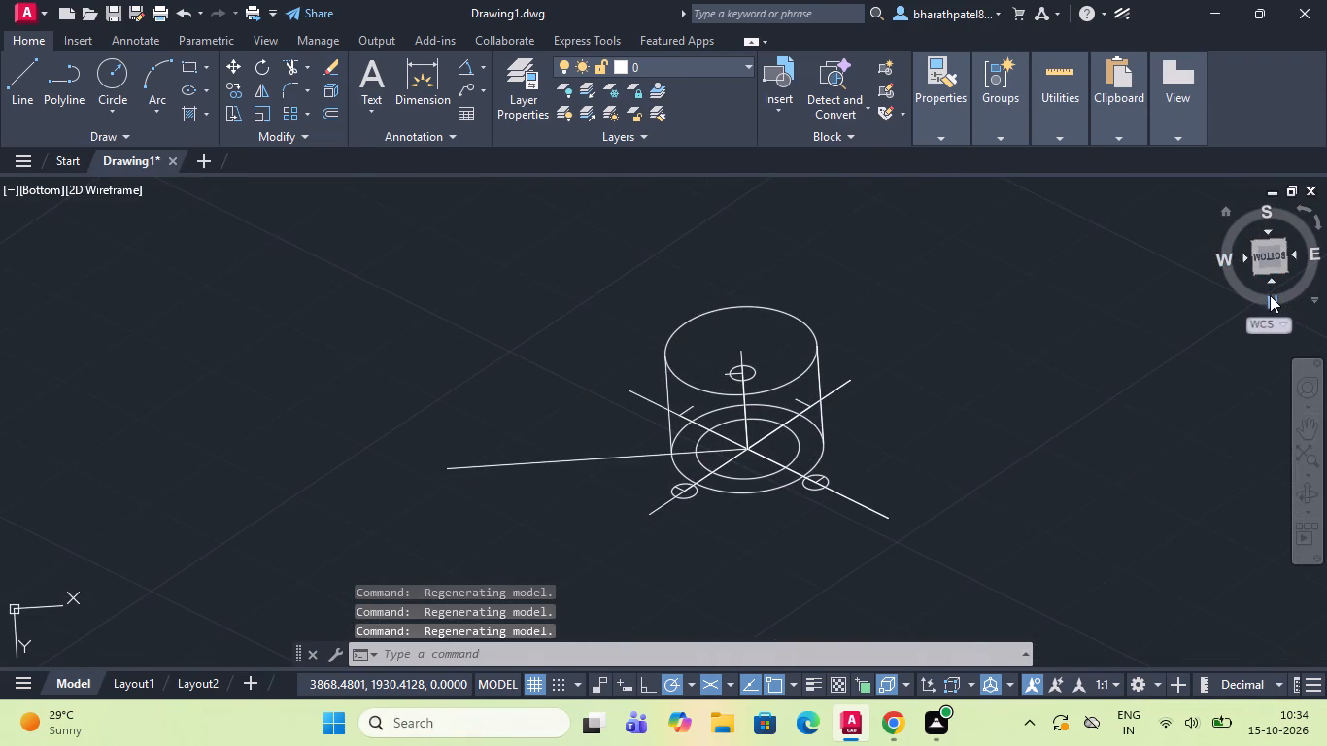
{"action": "left_click", "coordinate": [1271, 298]}
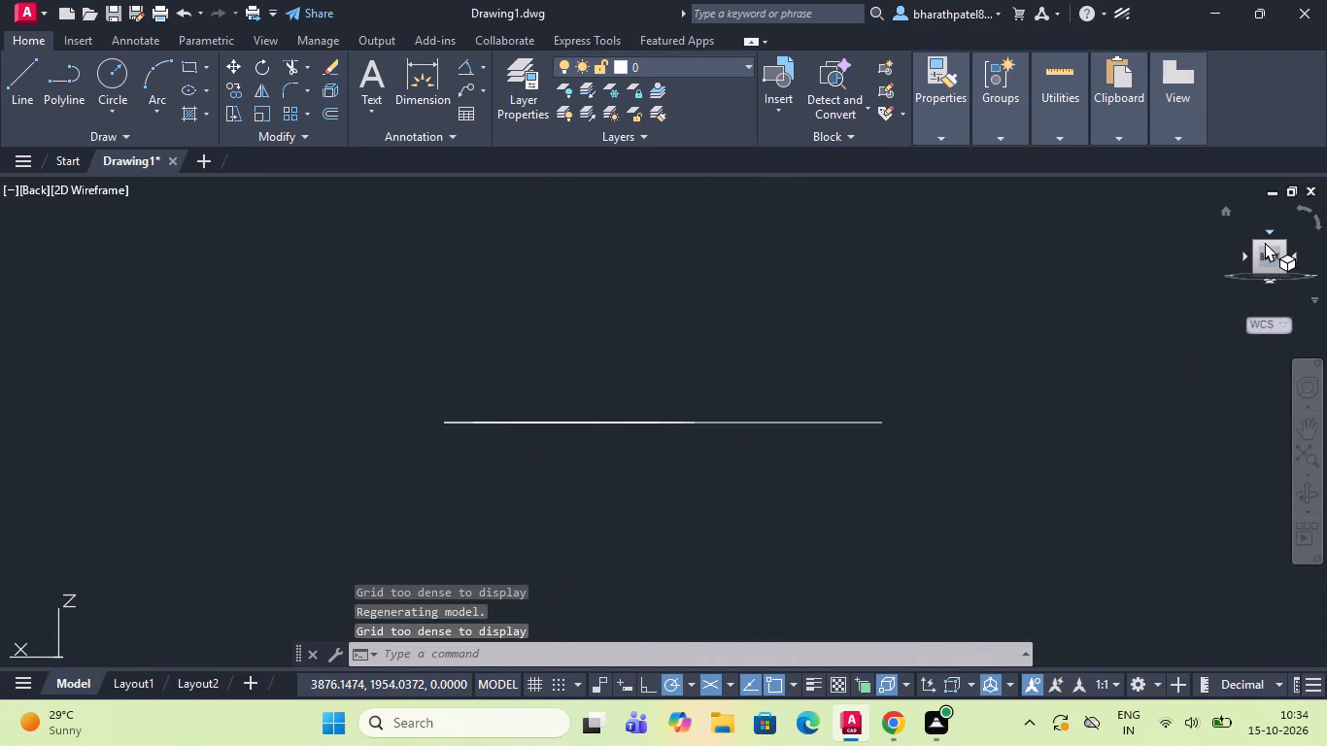
{"action": "left_click", "coordinate": [1271, 275]}
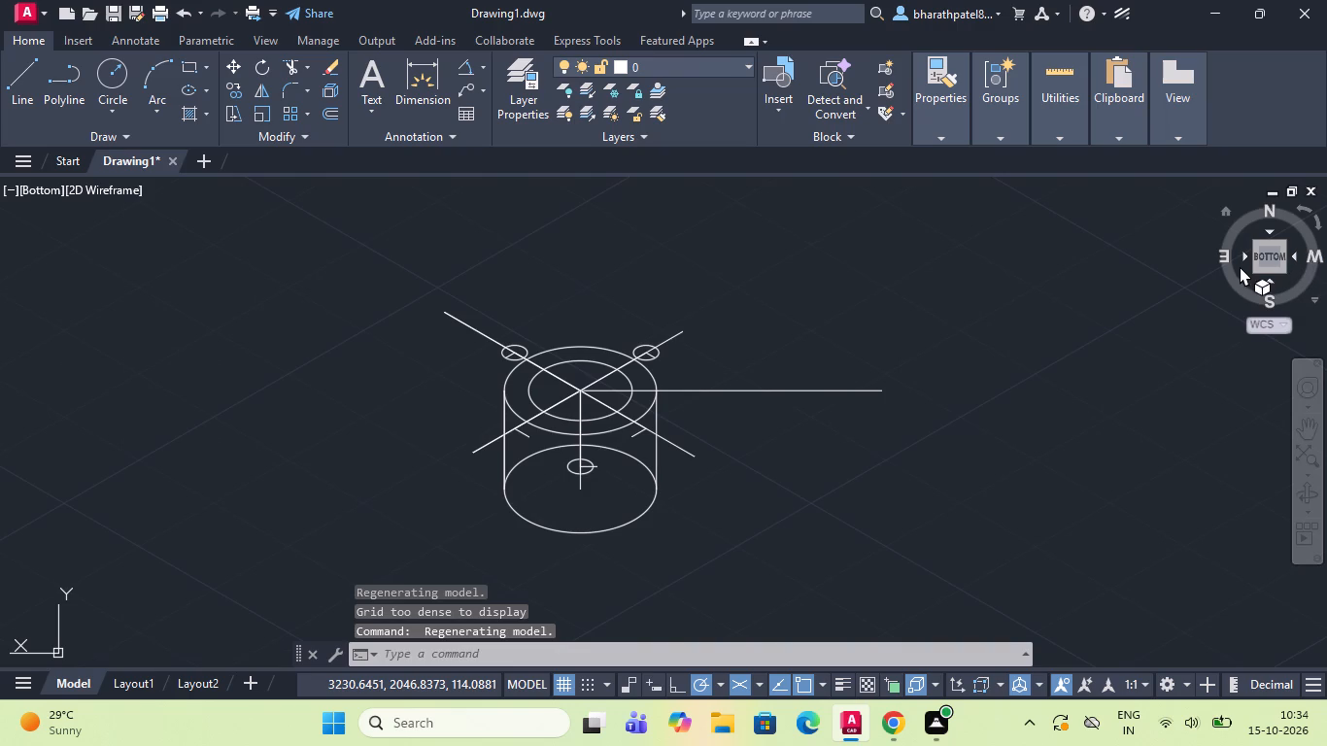
Examine the drawing from the right, front, angled front-bottom and back views, and from the top view turned to different orientations.
{"action": "left_click", "coordinate": [1228, 254]}
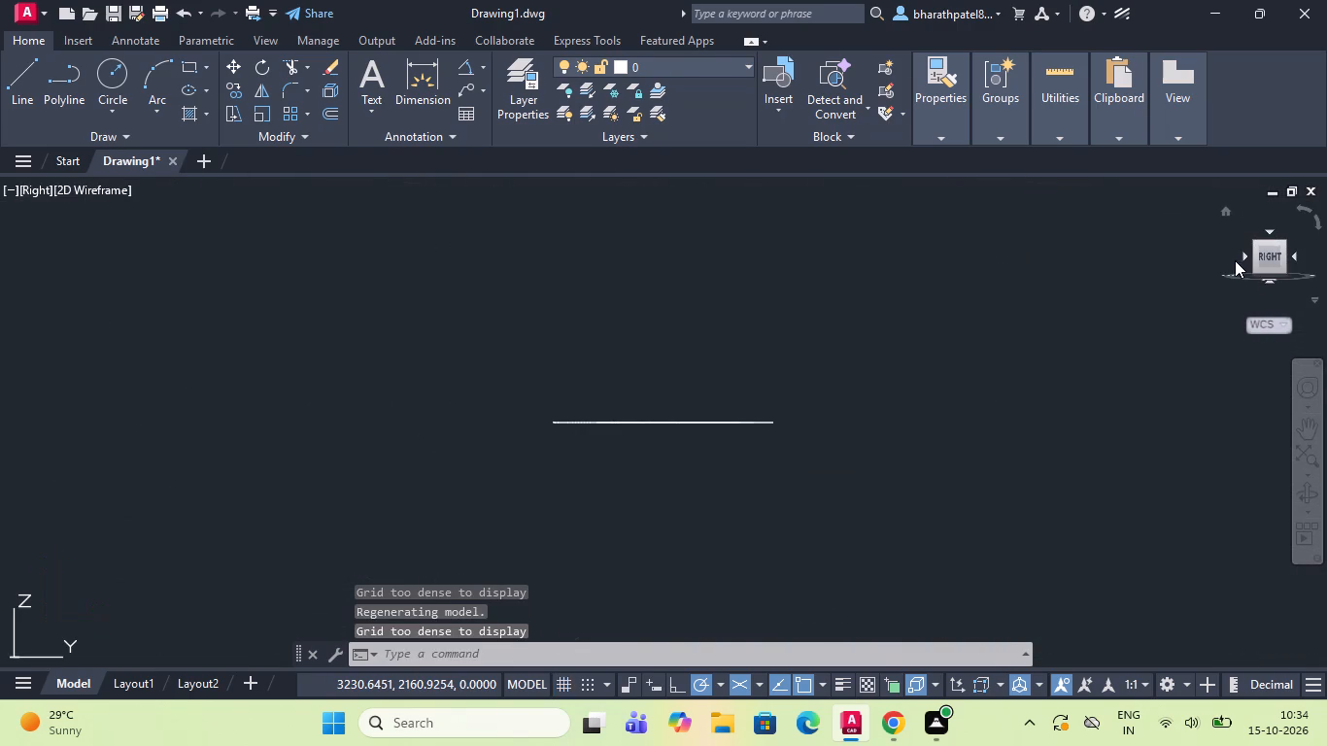
{"action": "left_click", "coordinate": [1247, 255]}
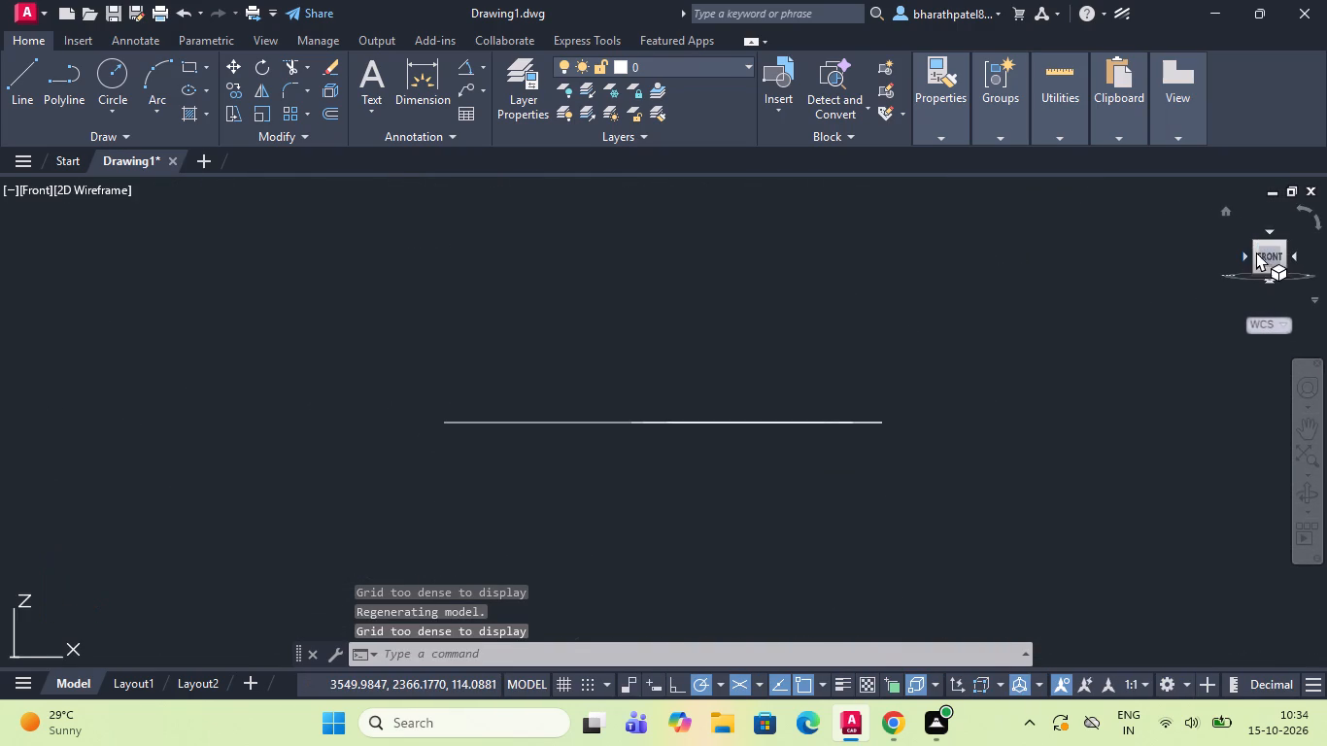
{"action": "left_click", "coordinate": [1270, 250]}
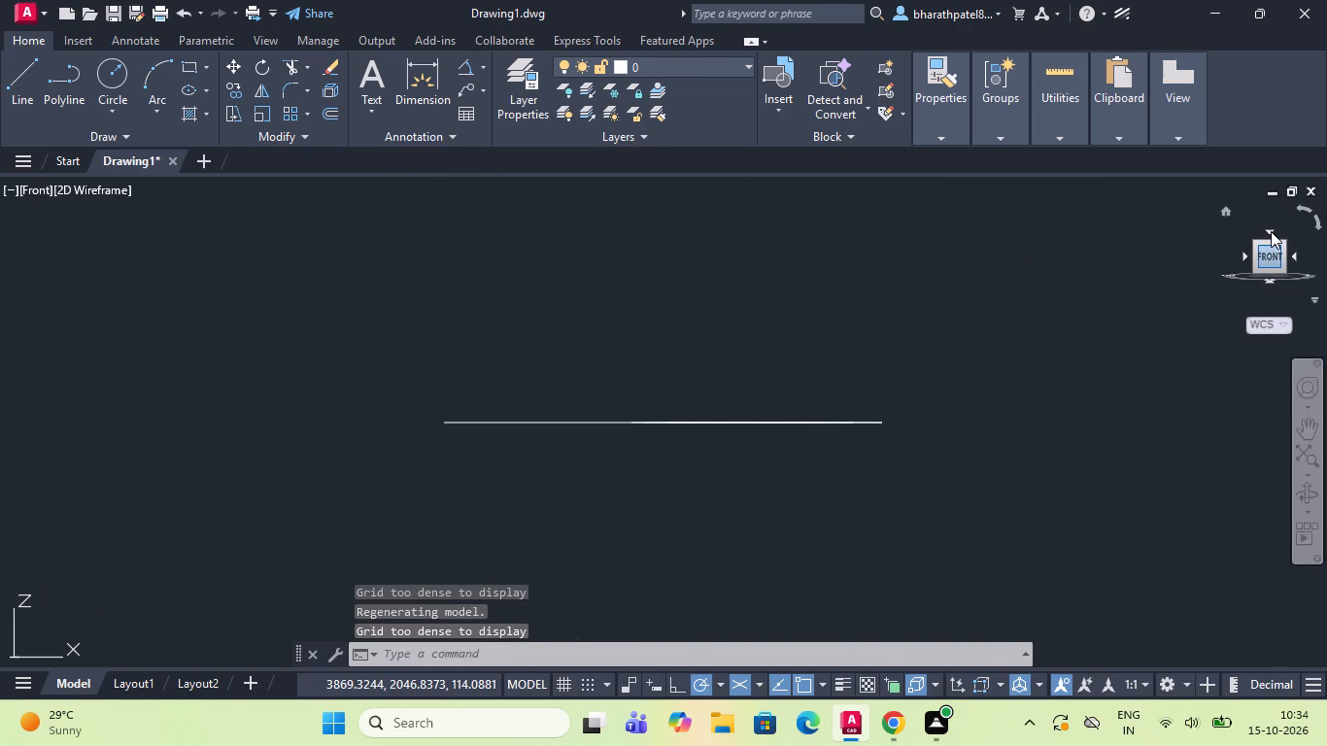
{"action": "left_click", "coordinate": [1271, 231]}
{"action": "left_click", "coordinate": [1273, 273]}
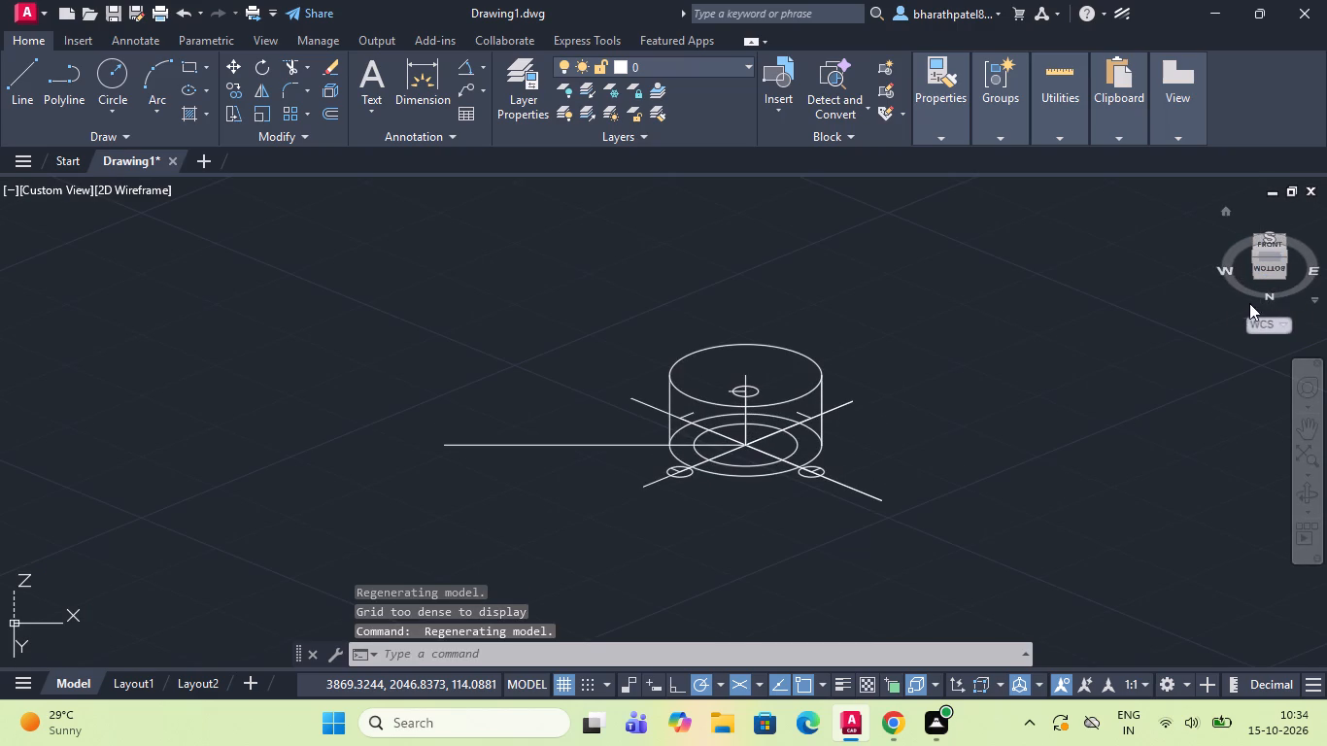
{"action": "left_click", "coordinate": [1260, 292]}
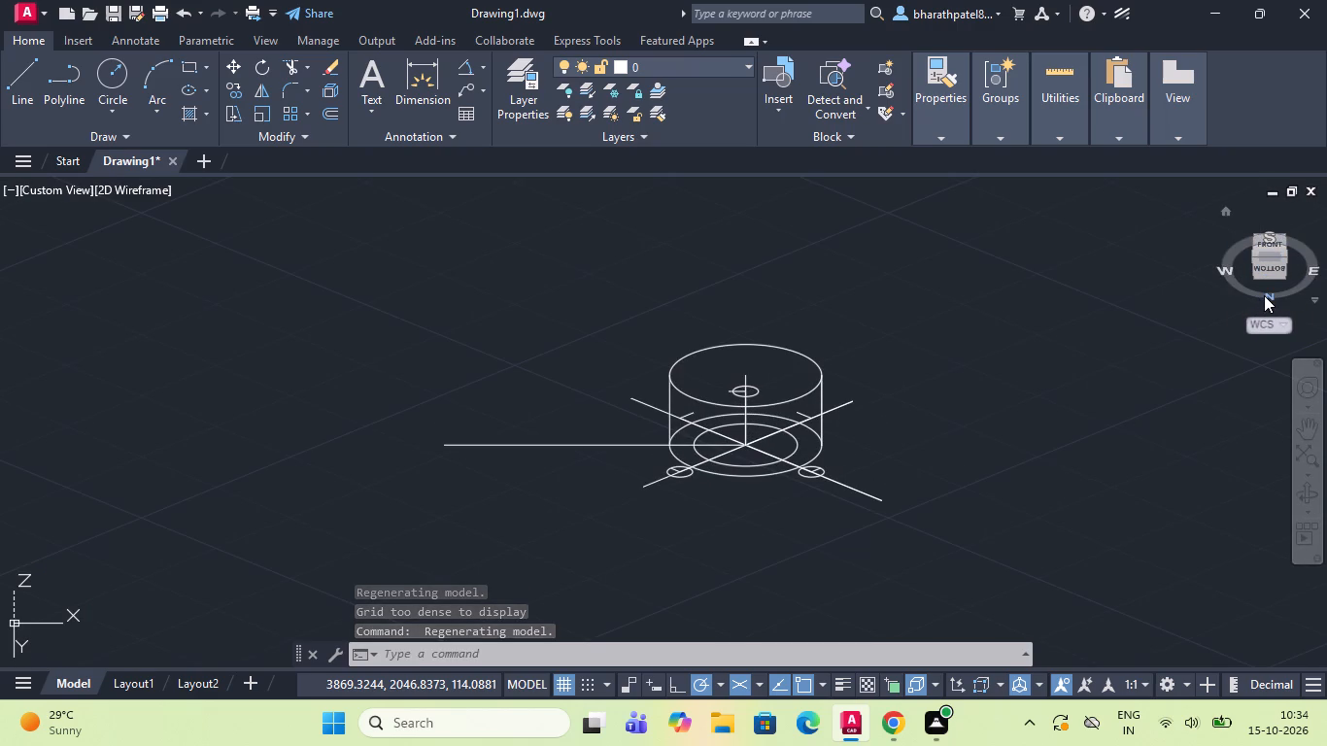
{"action": "left_click", "coordinate": [1264, 295]}
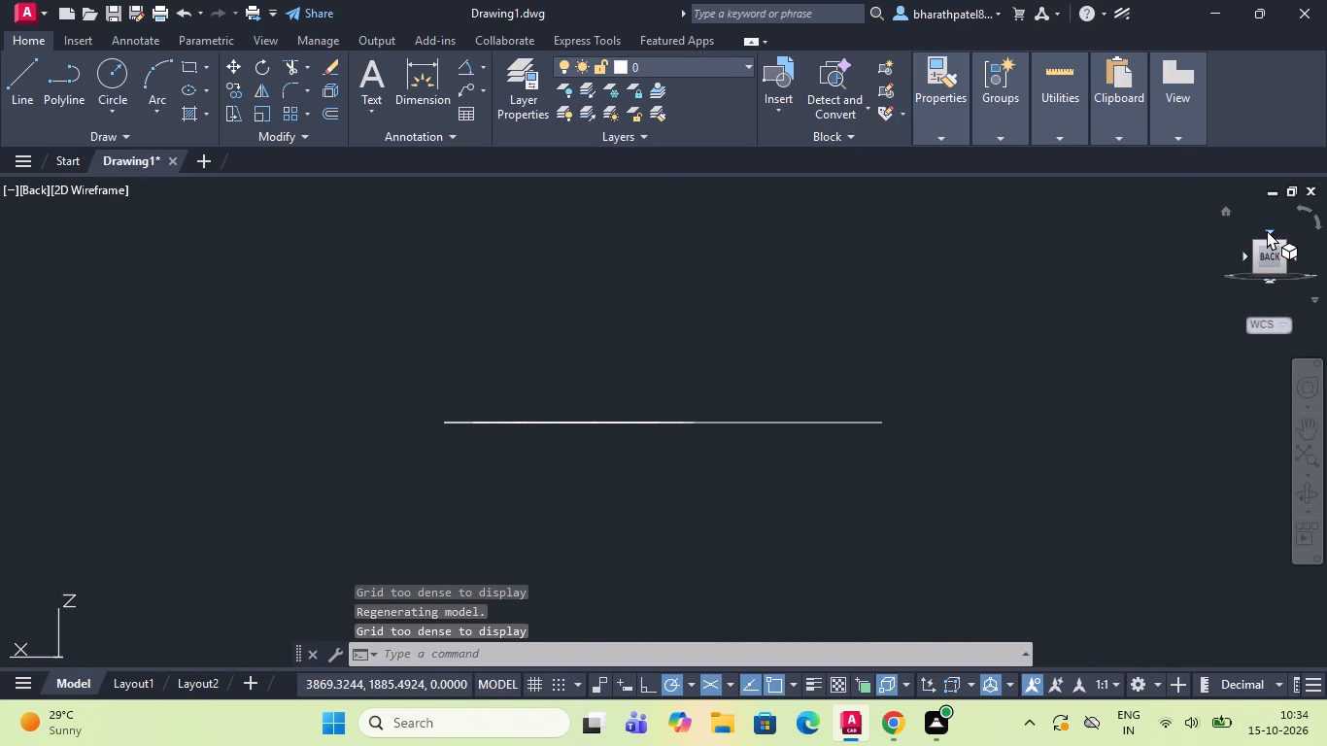
{"action": "left_click", "coordinate": [1267, 230]}
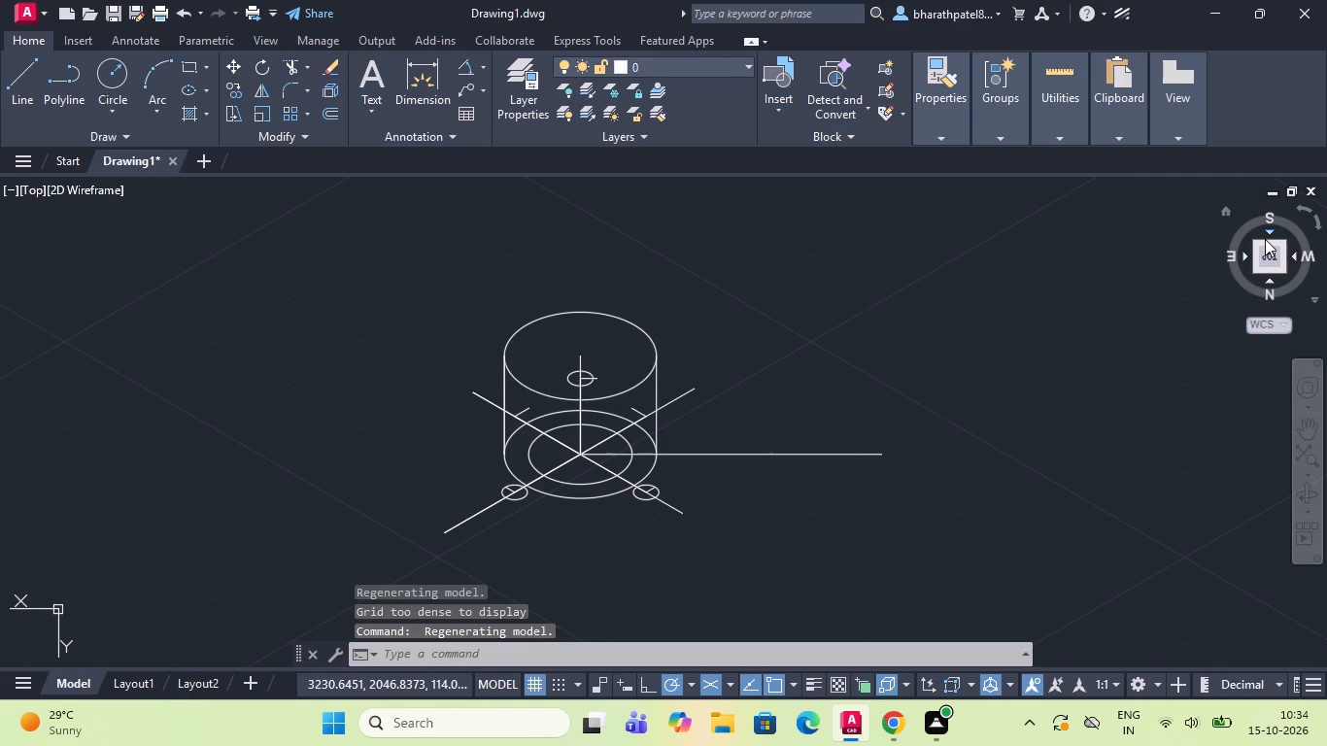
{"action": "scroll", "coordinate": [1106, 307], "scroll_direction": "down", "scroll_amount": 1}
{"action": "scroll", "coordinate": [882, 307], "scroll_direction": "up", "scroll_amount": 2}
{"action": "scroll", "coordinate": [882, 307], "scroll_direction": "down", "scroll_amount": 1}
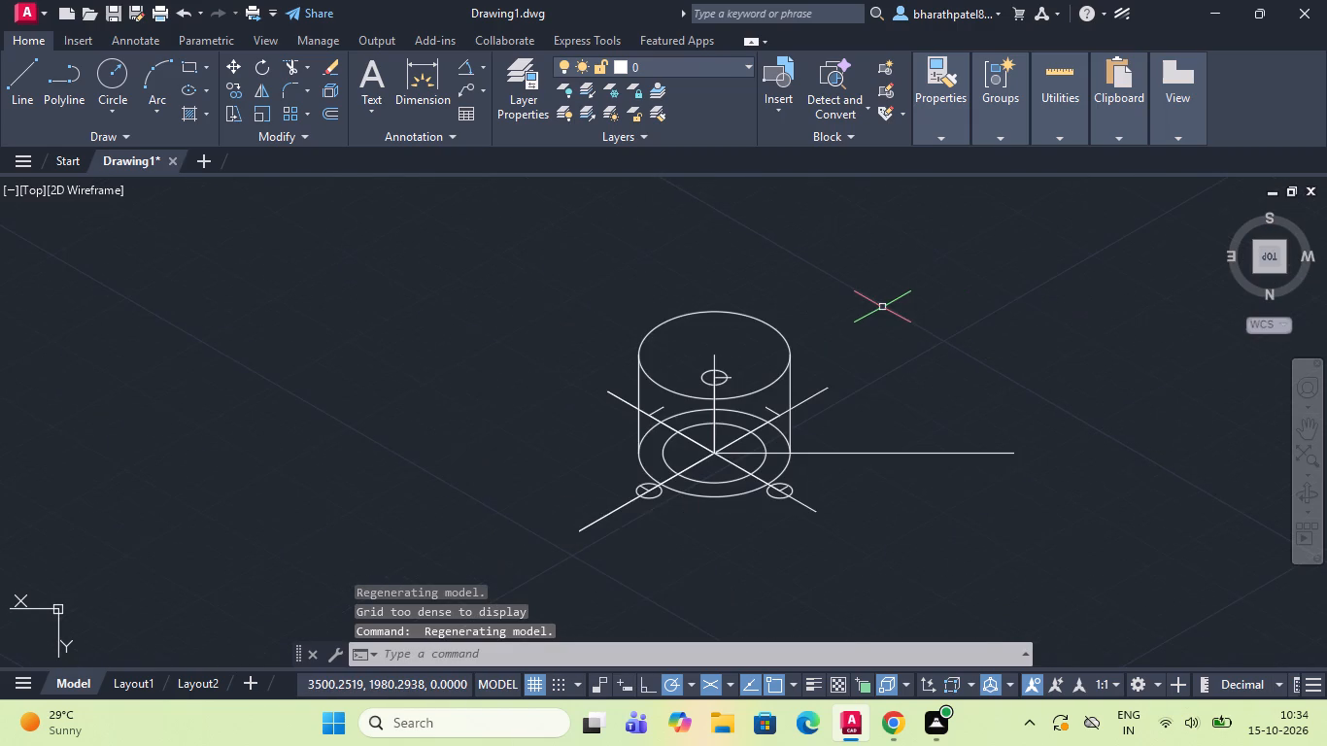
{"action": "left_click", "coordinate": [1271, 302]}
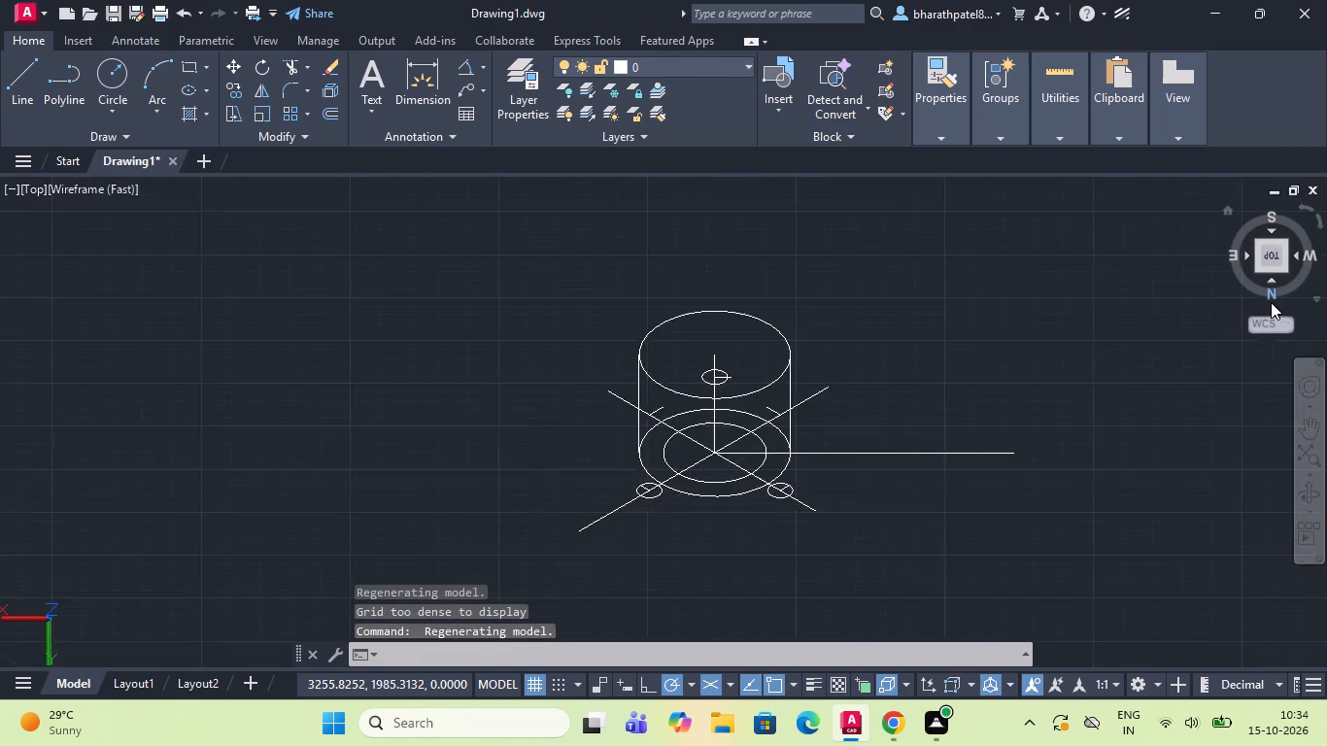
{"action": "left_click", "coordinate": [1268, 234]}
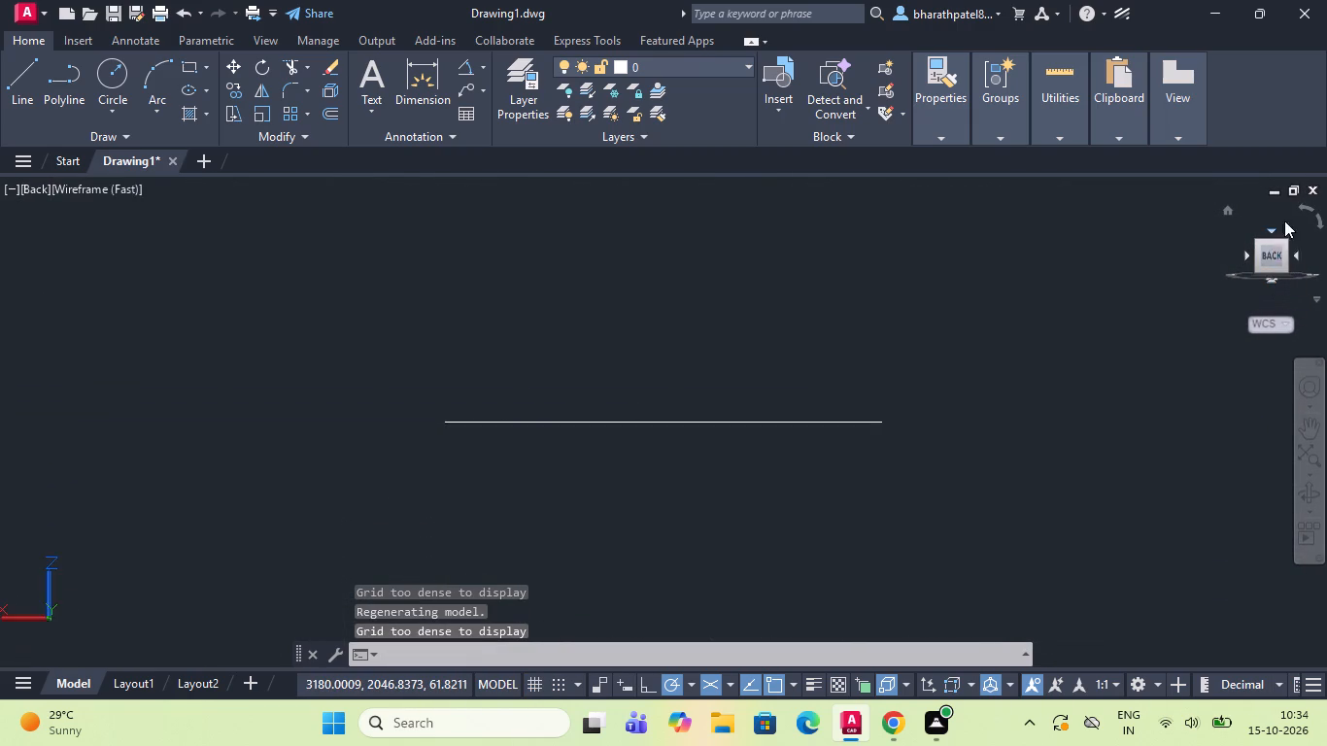
{"action": "left_click", "coordinate": [1299, 206]}
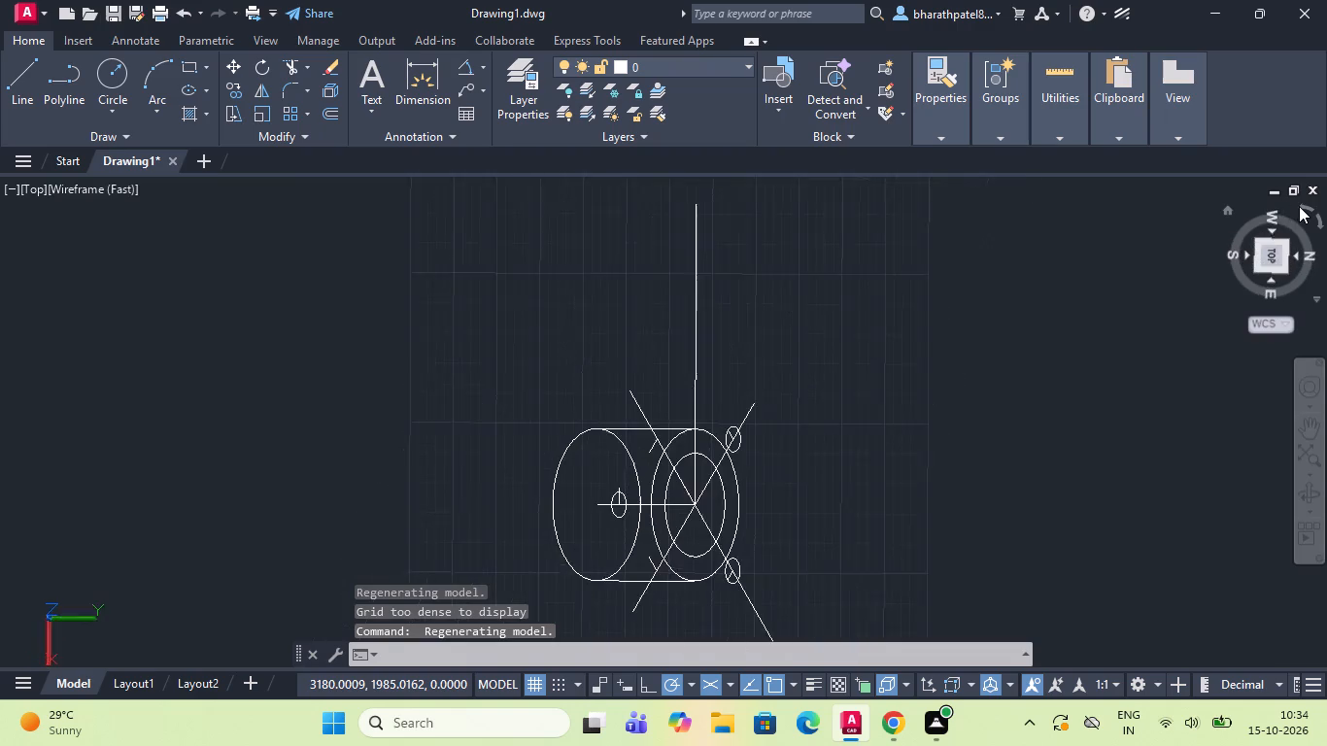
{"action": "left_click", "coordinate": [1299, 206]}
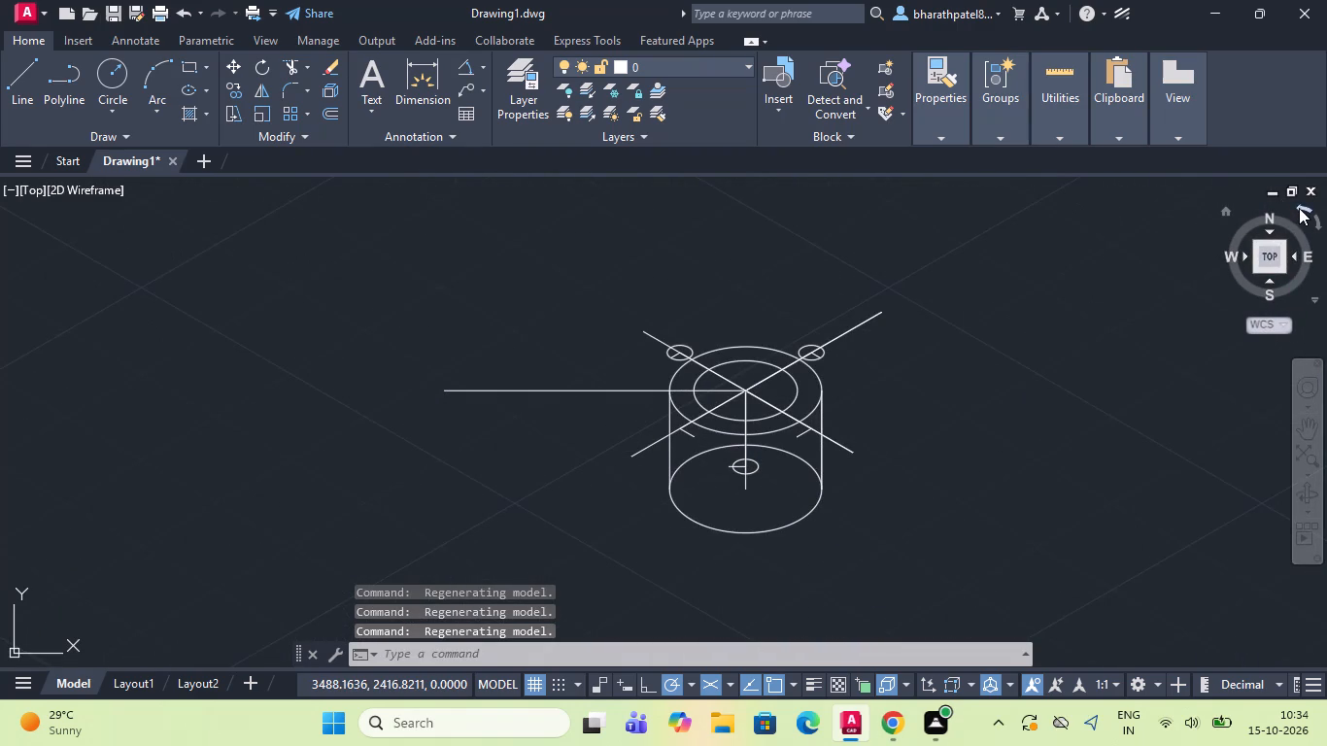
{"action": "scroll", "coordinate": [809, 432], "scroll_direction": "down", "scroll_amount": 1}
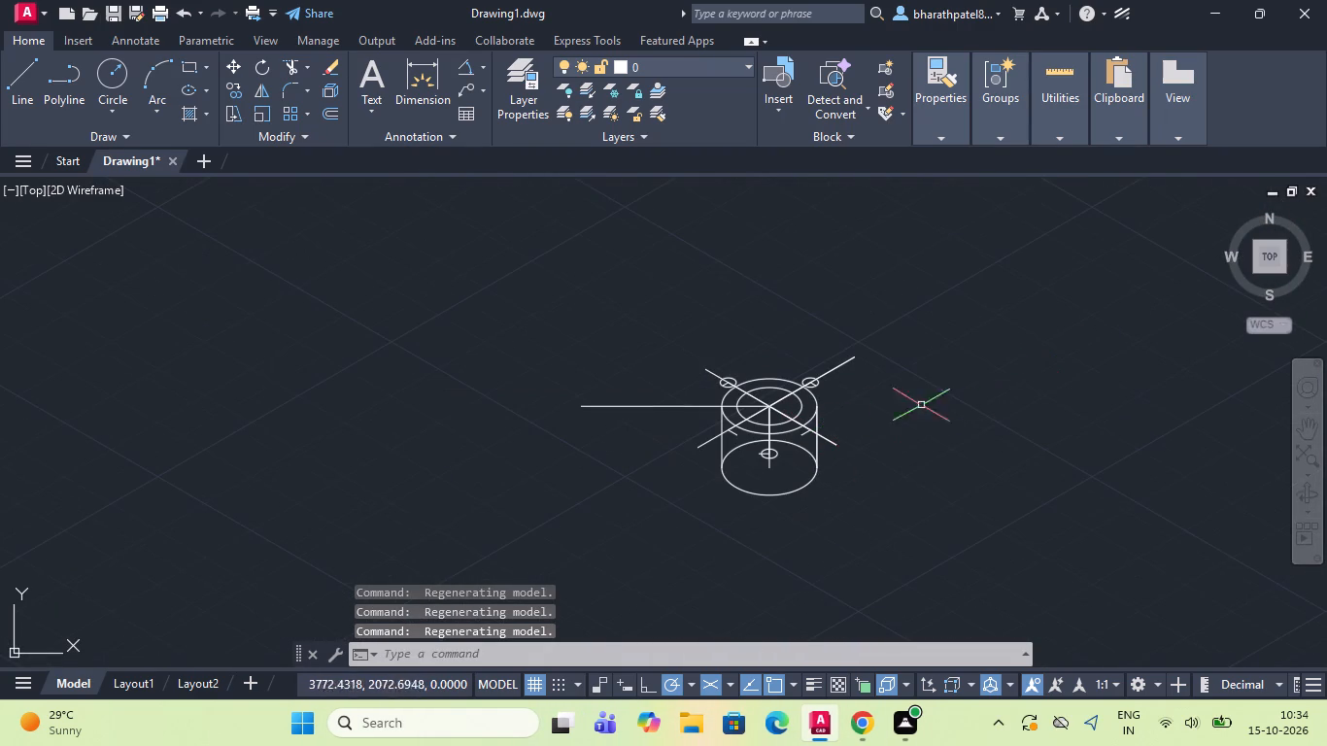
Examine the drawing from the back and left views and from the top view rotated in quarter turns.
{"action": "left_click", "coordinate": [1264, 220]}
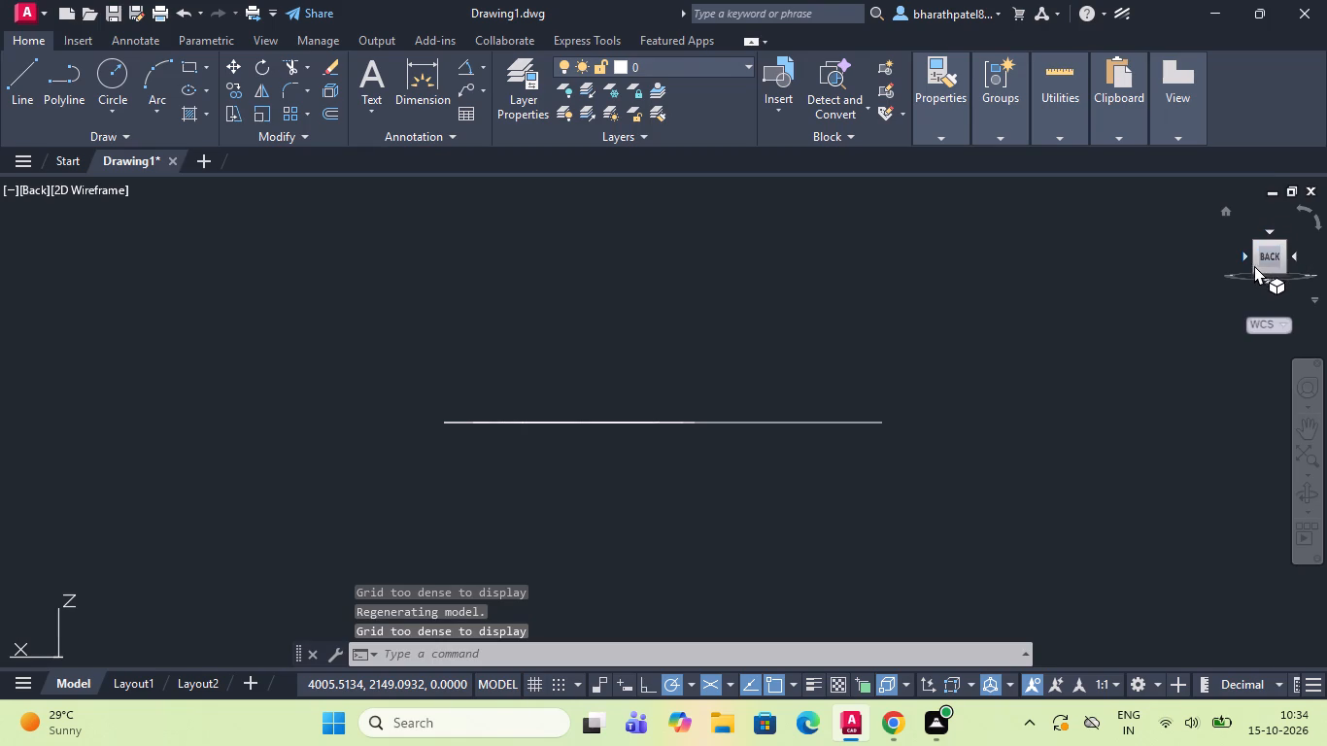
{"action": "left_click", "coordinate": [1307, 275]}
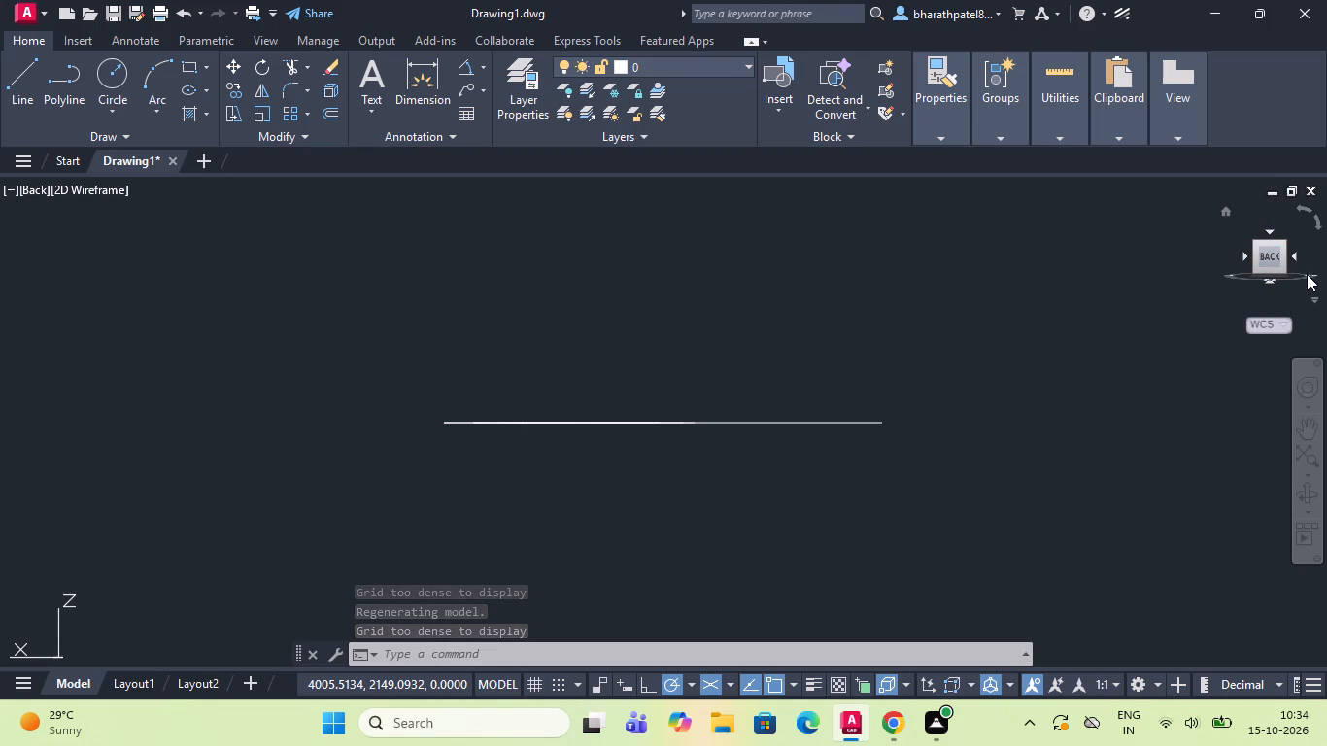
{"action": "left_click", "coordinate": [1275, 254]}
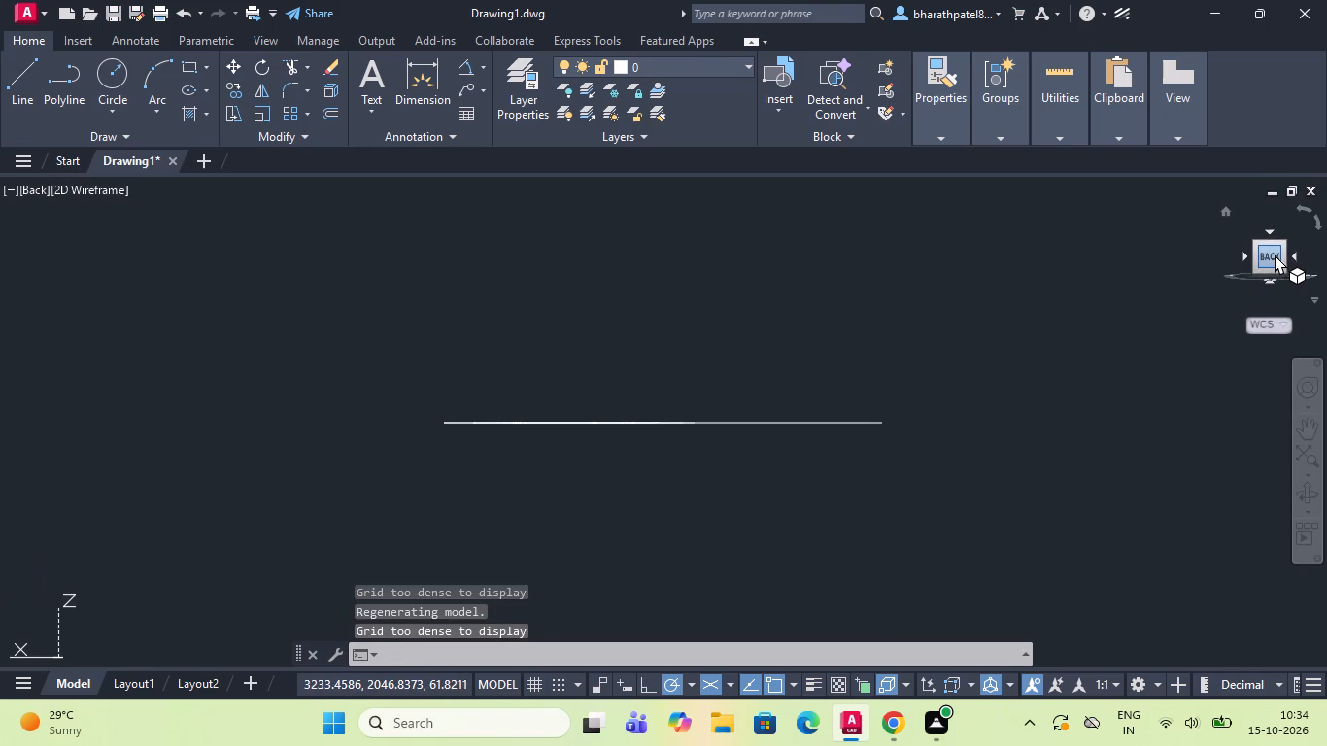
{"action": "left_click", "coordinate": [1265, 231]}
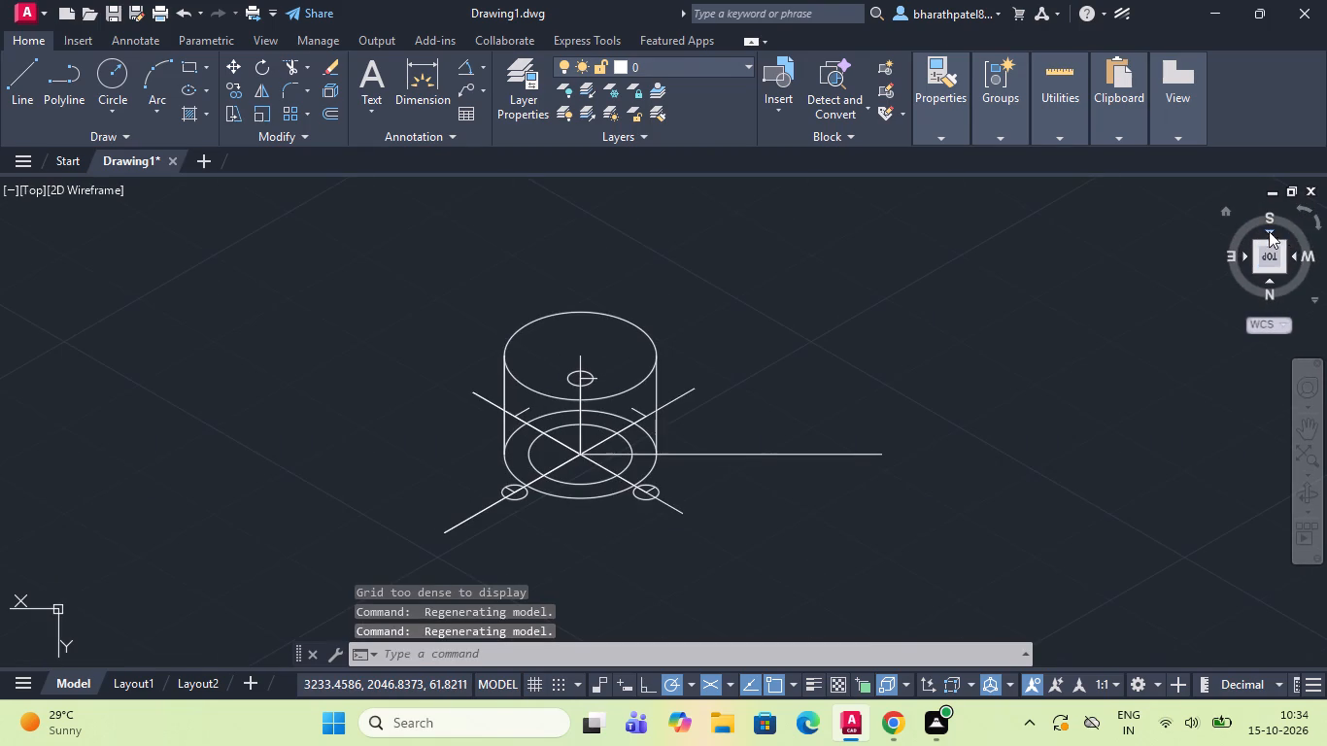
{"action": "left_click", "coordinate": [1322, 222]}
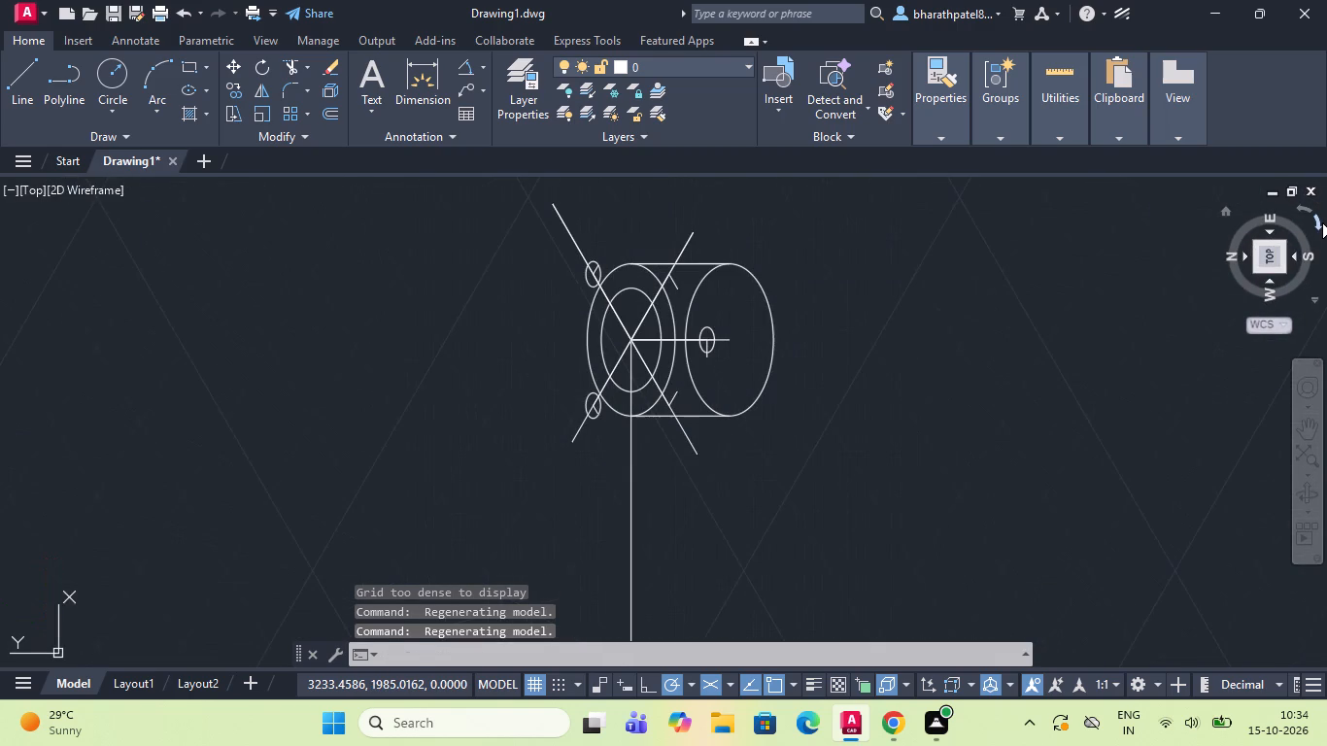
{"action": "left_click", "coordinate": [1322, 222]}
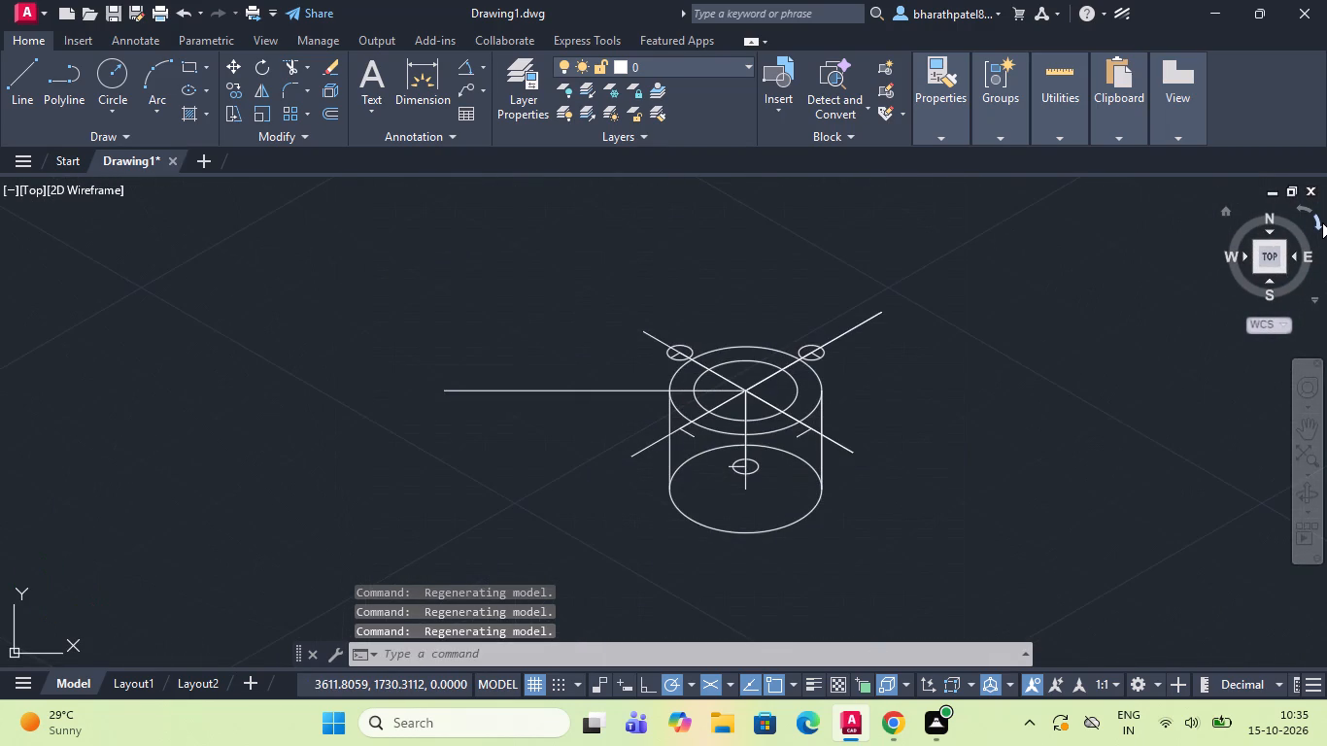
{"action": "left_click", "coordinate": [1234, 254]}
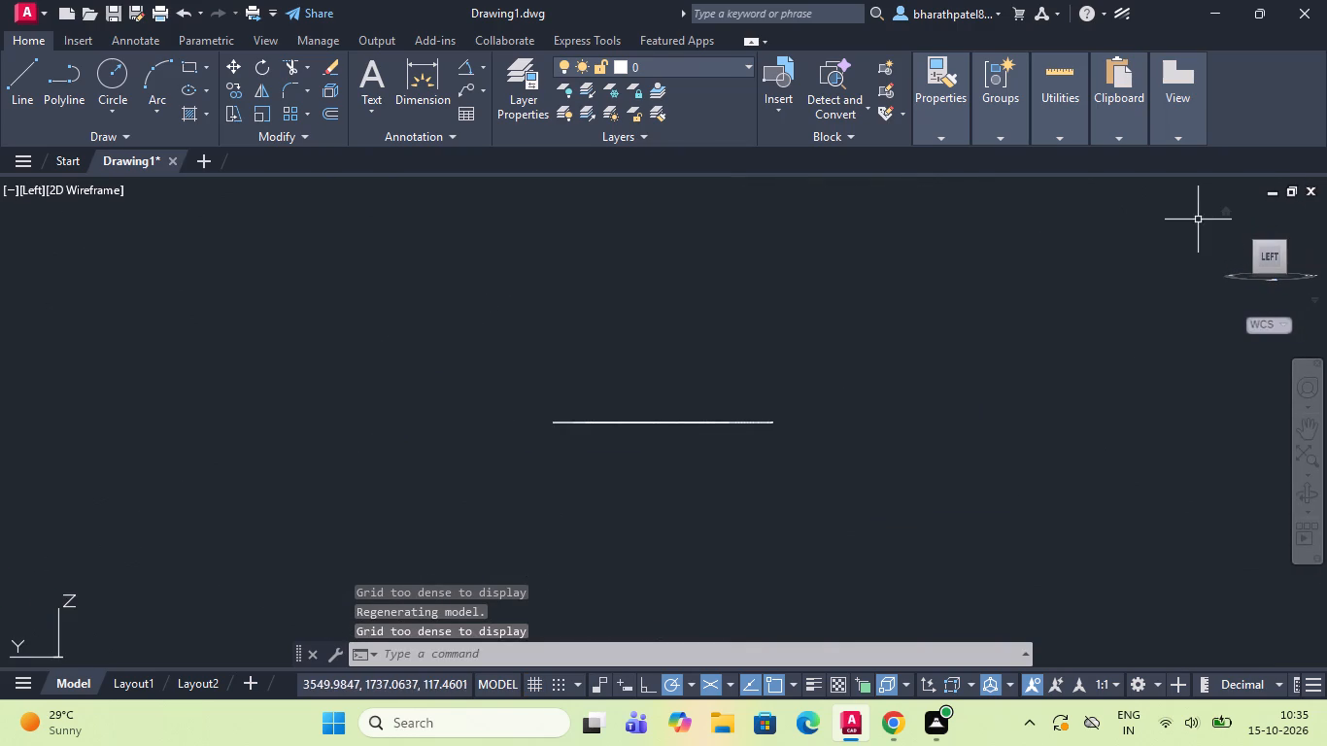
{"action": "left_click", "coordinate": [1270, 226]}
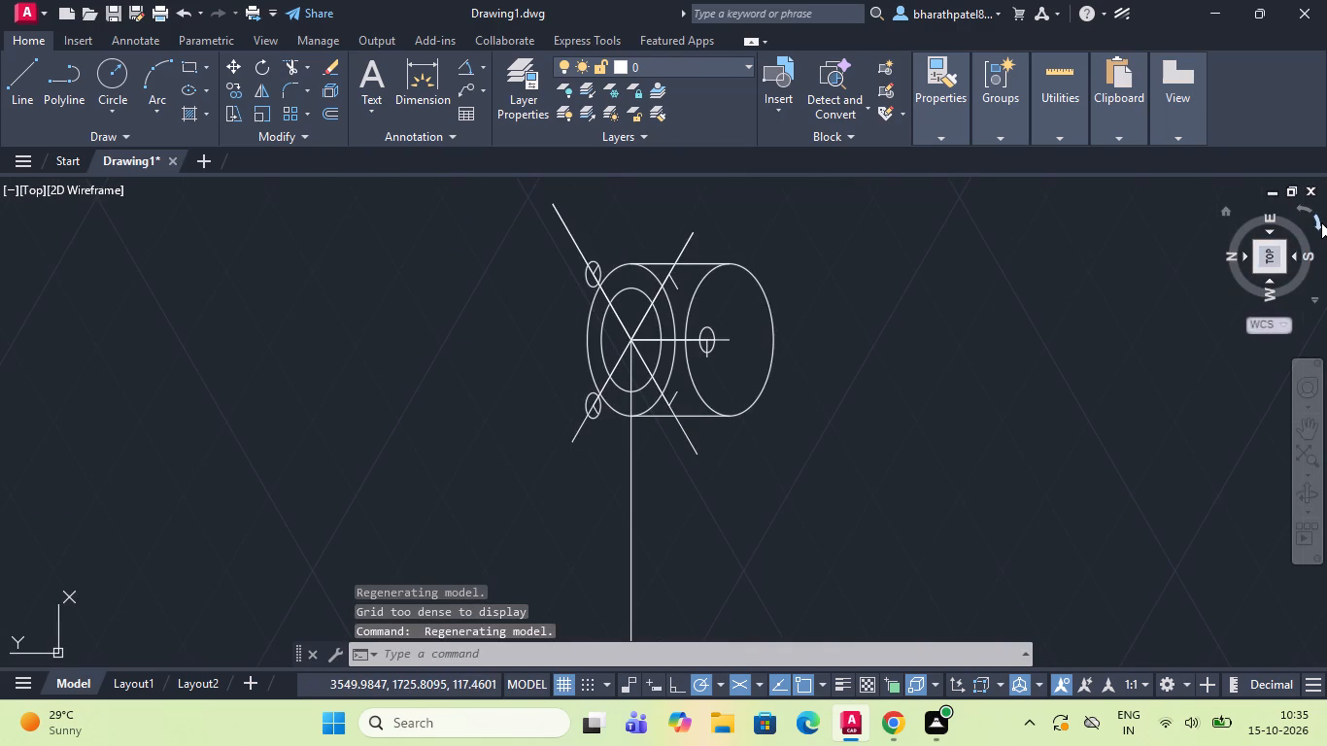
{"action": "left_click", "coordinate": [1321, 222]}
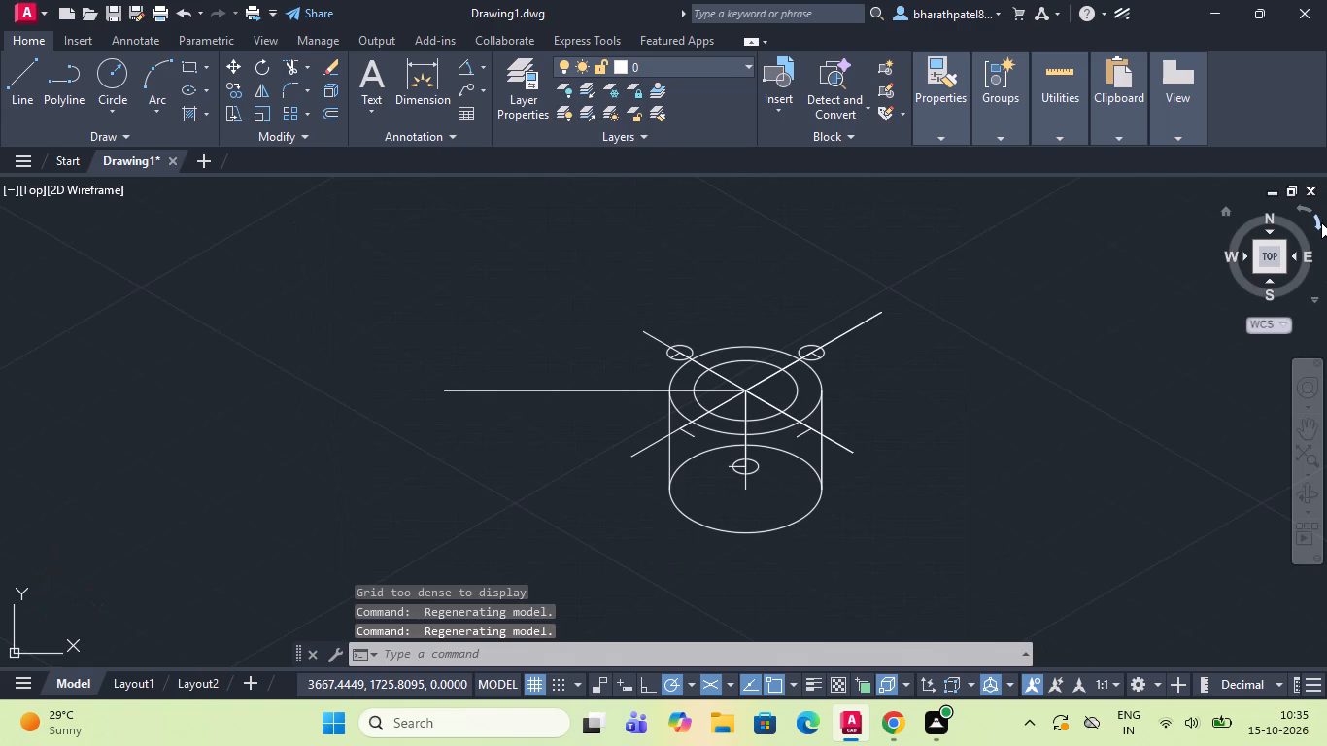
{"action": "left_click", "coordinate": [1319, 225]}
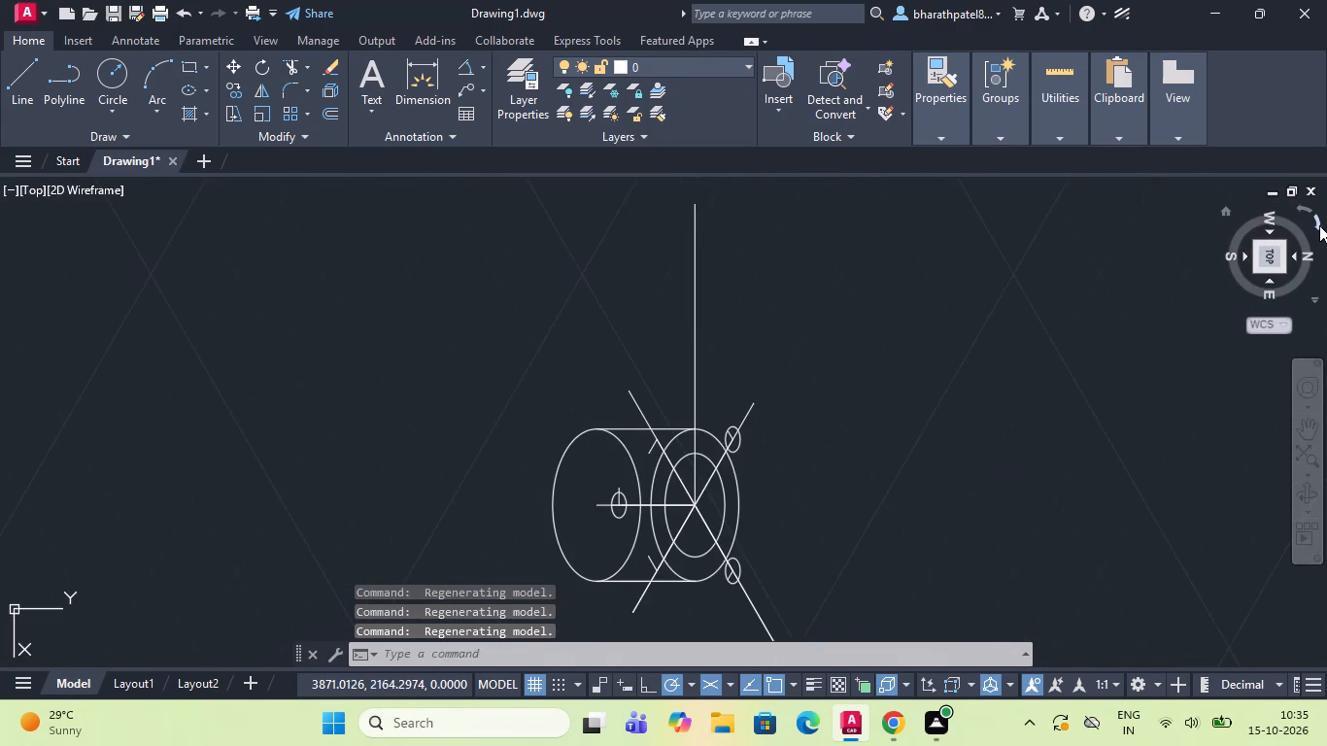
{"action": "left_click", "coordinate": [1319, 225]}
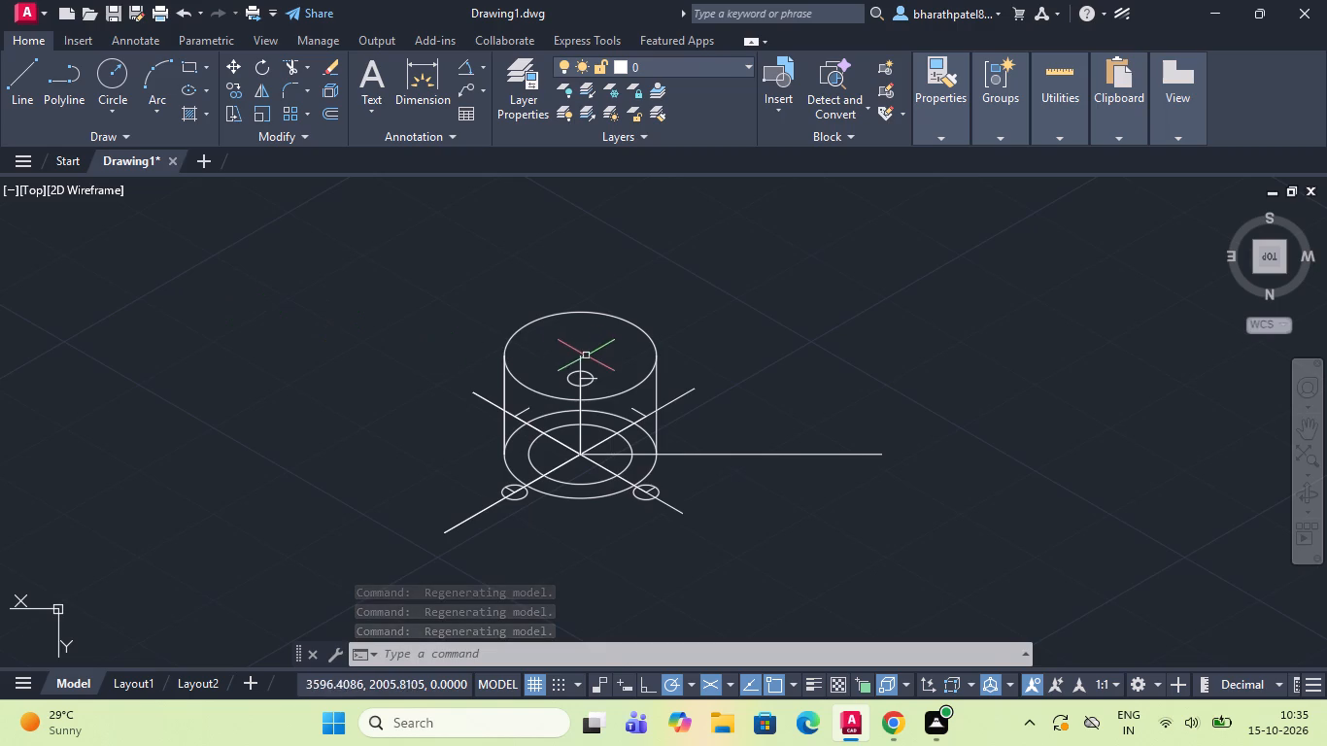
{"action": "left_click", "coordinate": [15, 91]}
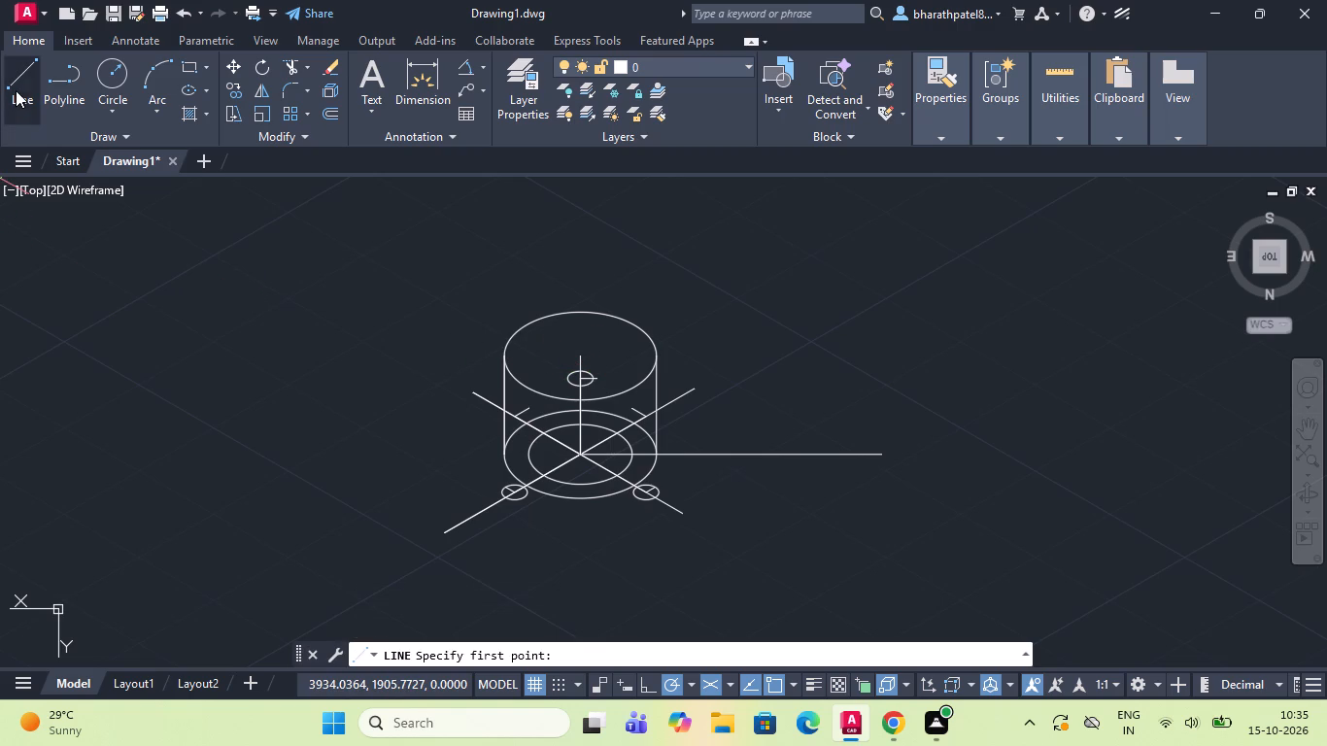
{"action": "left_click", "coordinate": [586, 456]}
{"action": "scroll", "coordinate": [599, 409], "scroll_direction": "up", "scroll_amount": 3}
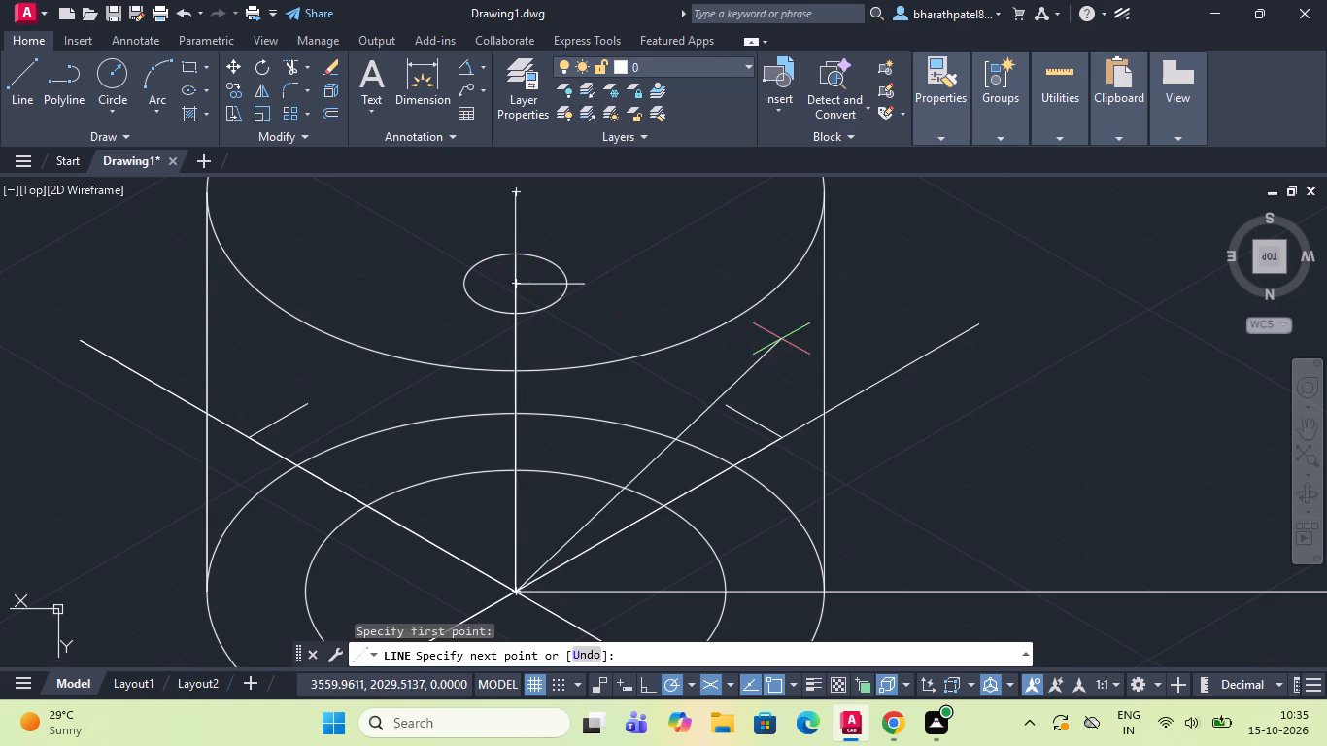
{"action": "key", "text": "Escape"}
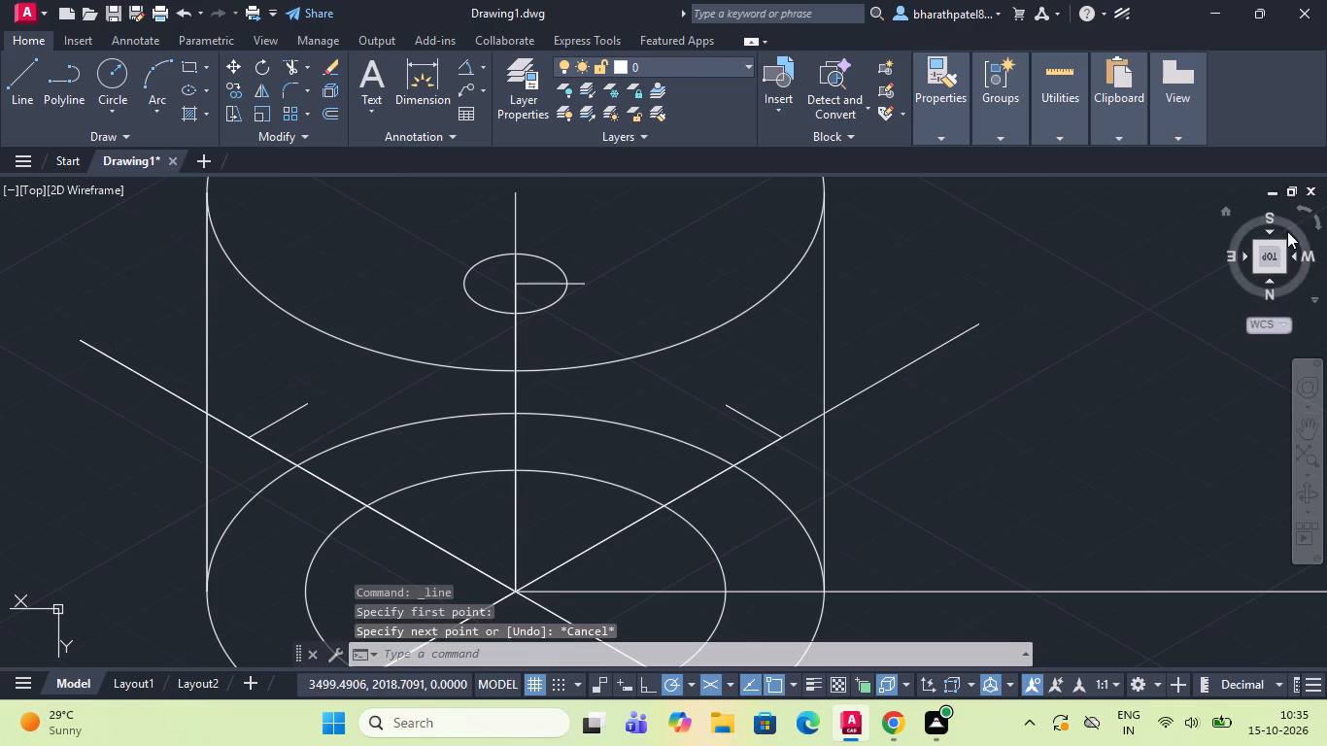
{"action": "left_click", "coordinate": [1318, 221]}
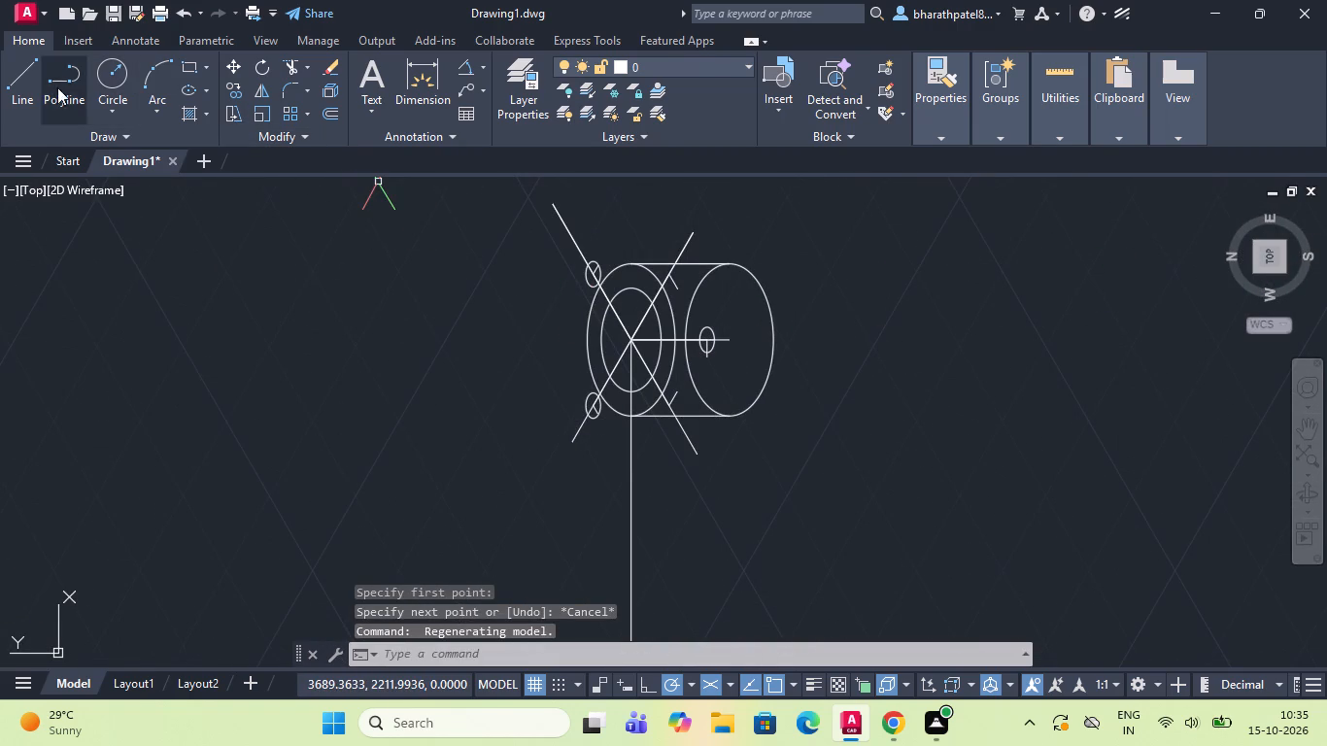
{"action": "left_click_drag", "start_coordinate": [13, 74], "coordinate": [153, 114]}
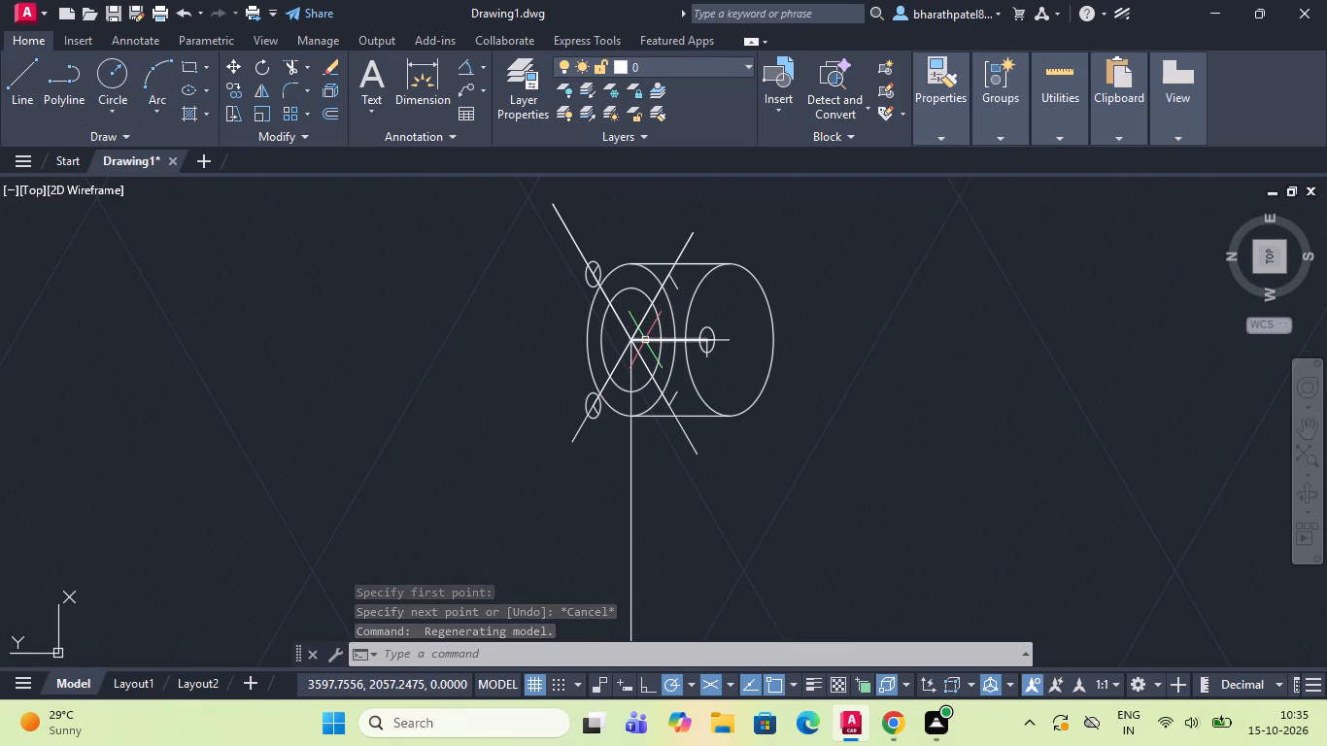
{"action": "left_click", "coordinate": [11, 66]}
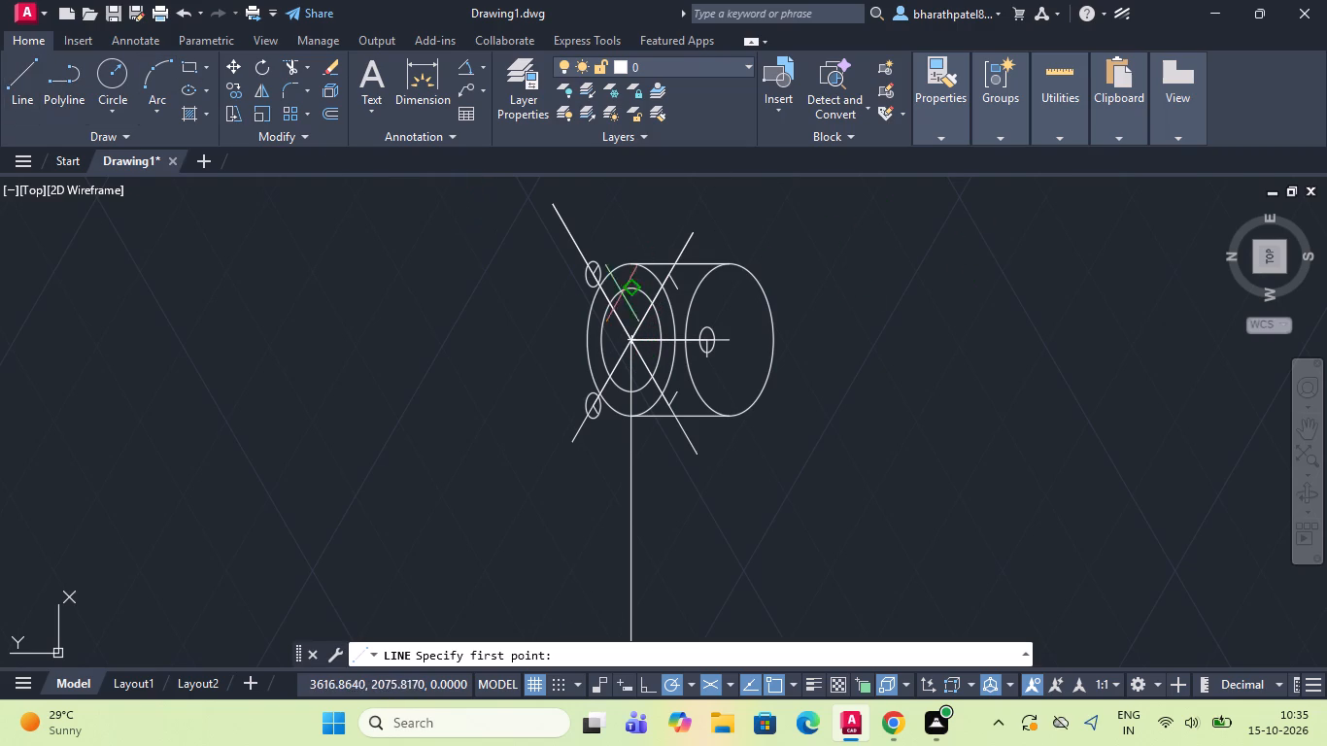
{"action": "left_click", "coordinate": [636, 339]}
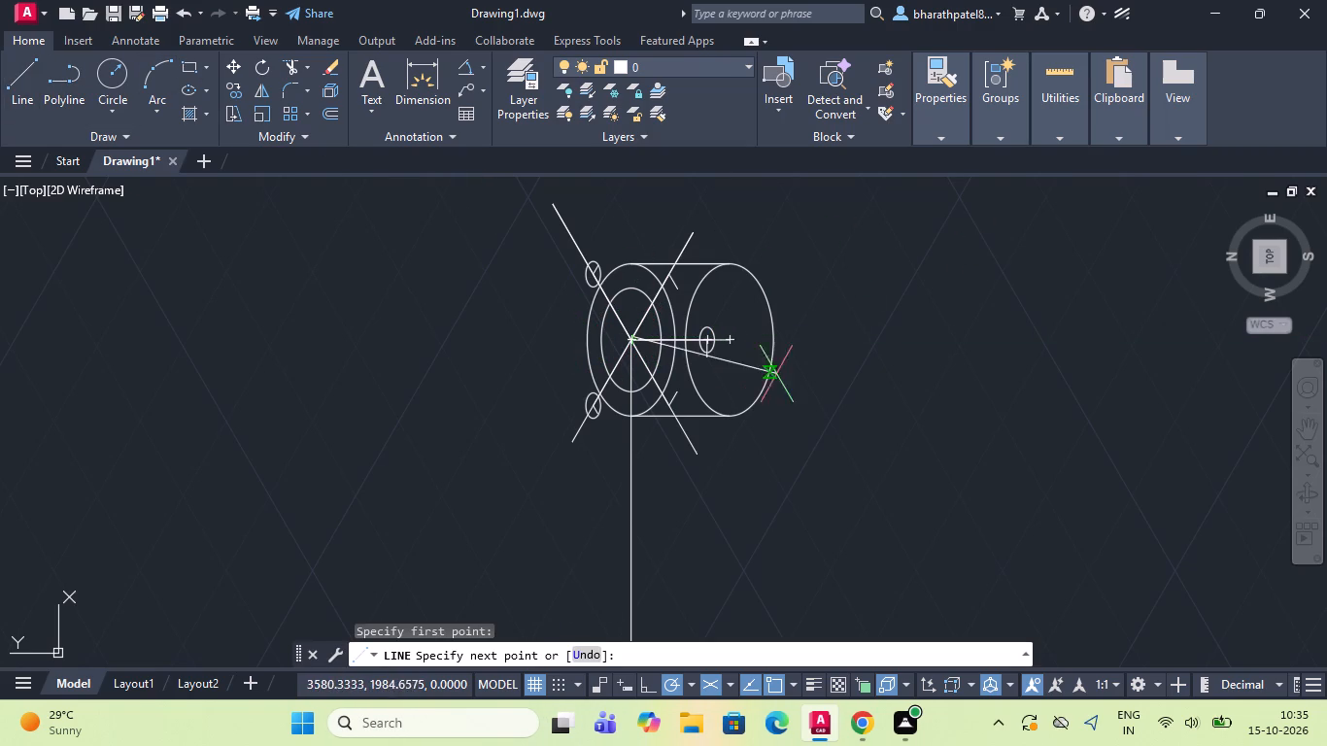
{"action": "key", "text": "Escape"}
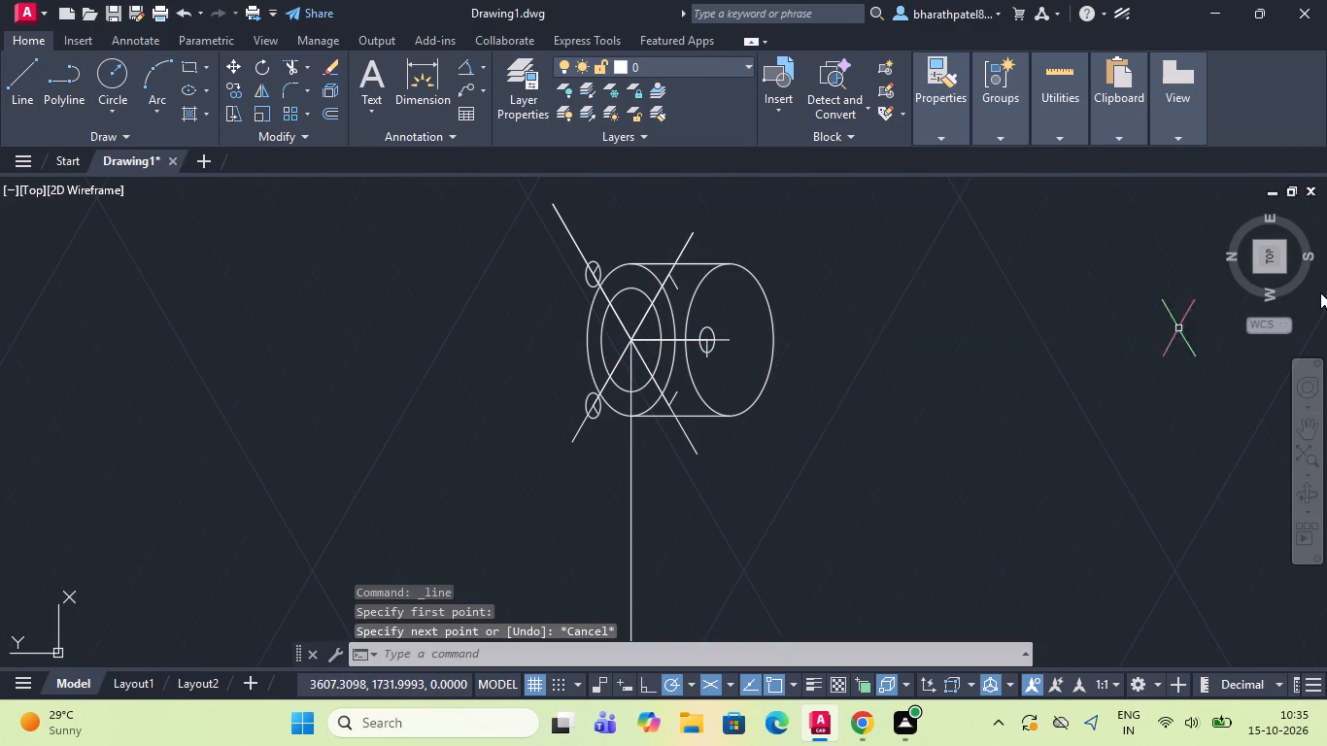
Close Drawing1 without saving its changes.
{"action": "left_click", "coordinate": [176, 158]}
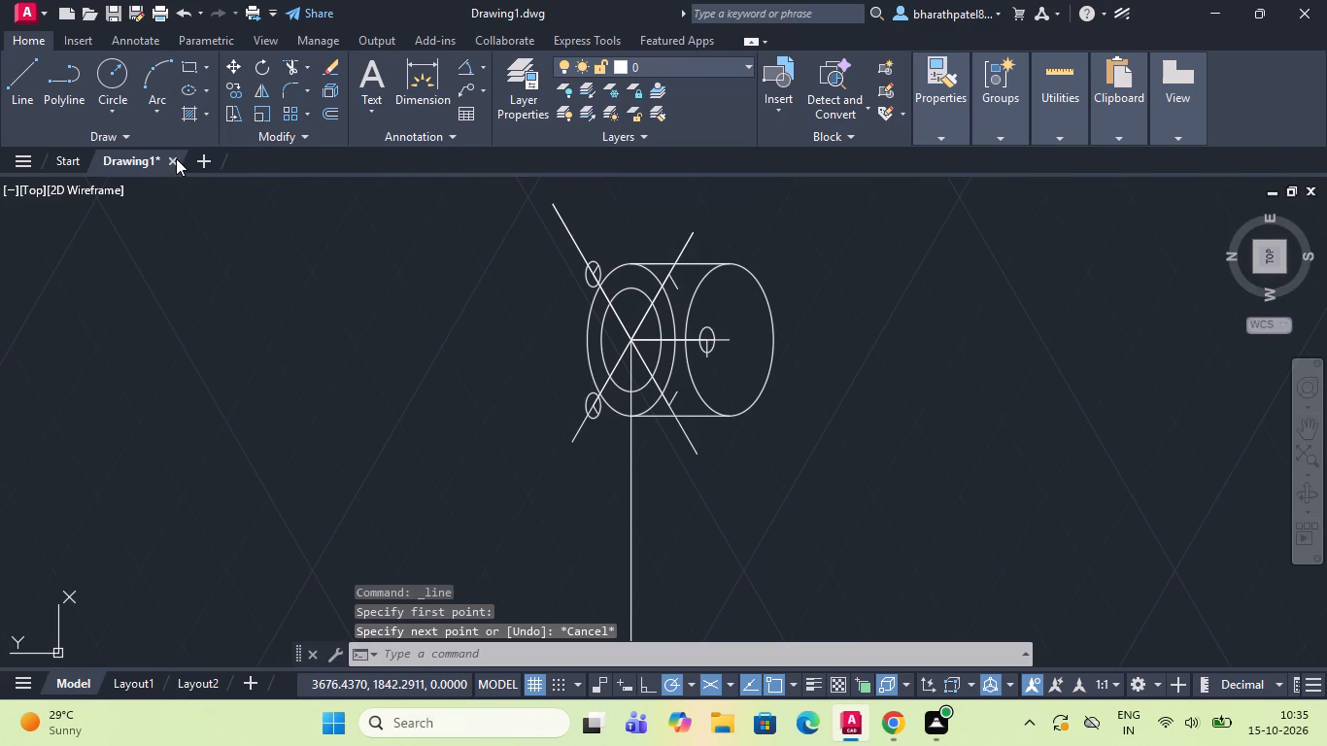
{"action": "left_click", "coordinate": [658, 393]}
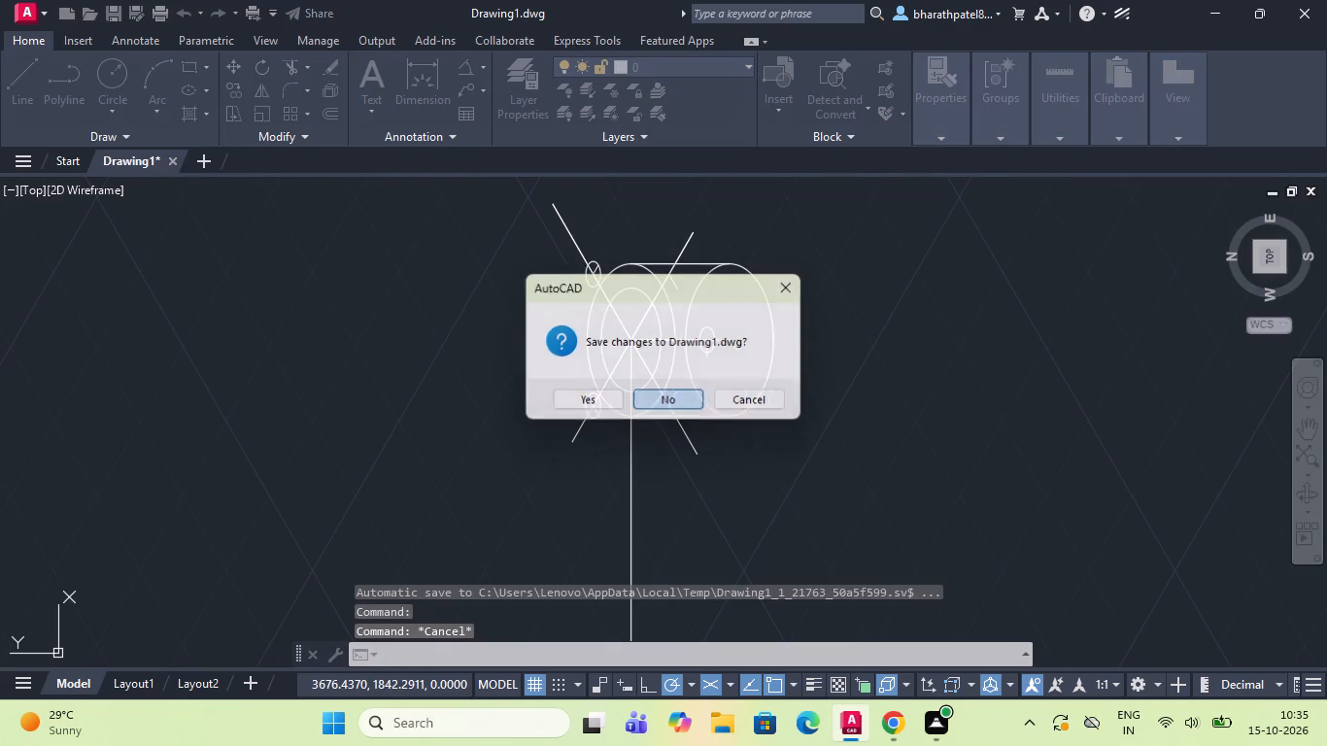
Start a new blank drawing.
{"action": "double_click", "coordinate": [91, 343]}
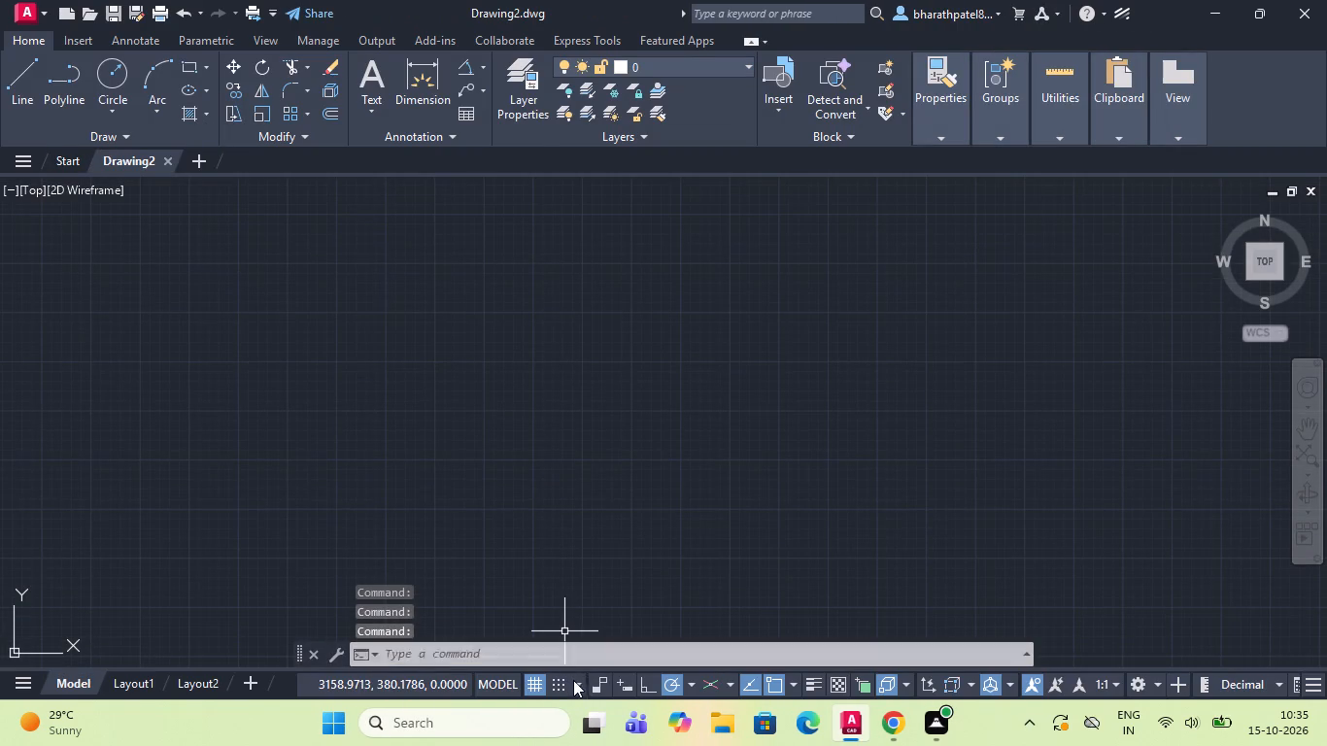
Turn on command log file recording with LOGFILEON.
{"action": "left_click", "coordinate": [573, 648]}
{"action": "type", "text": "log"}
{"action": "key", "text": "Return"}
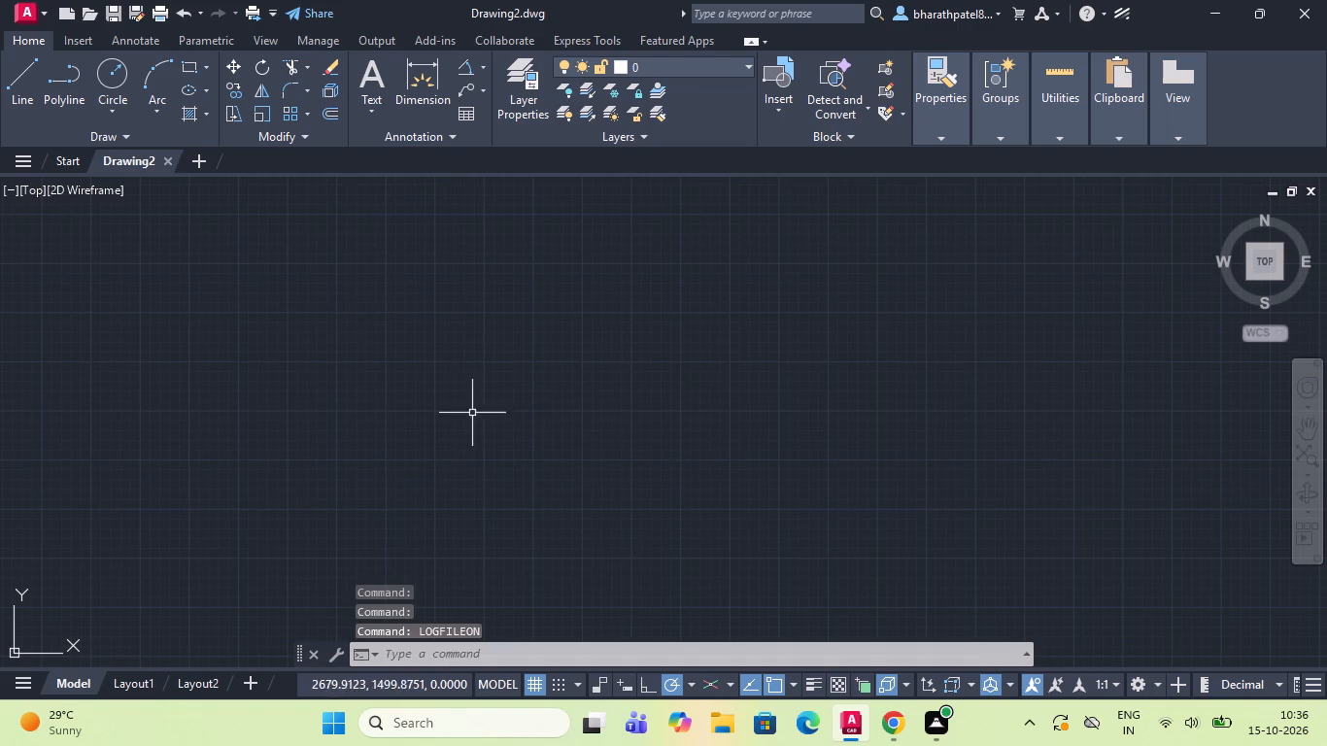
Turn on isometric drafting with the top isoplane.
{"action": "left_click", "coordinate": [712, 683]}
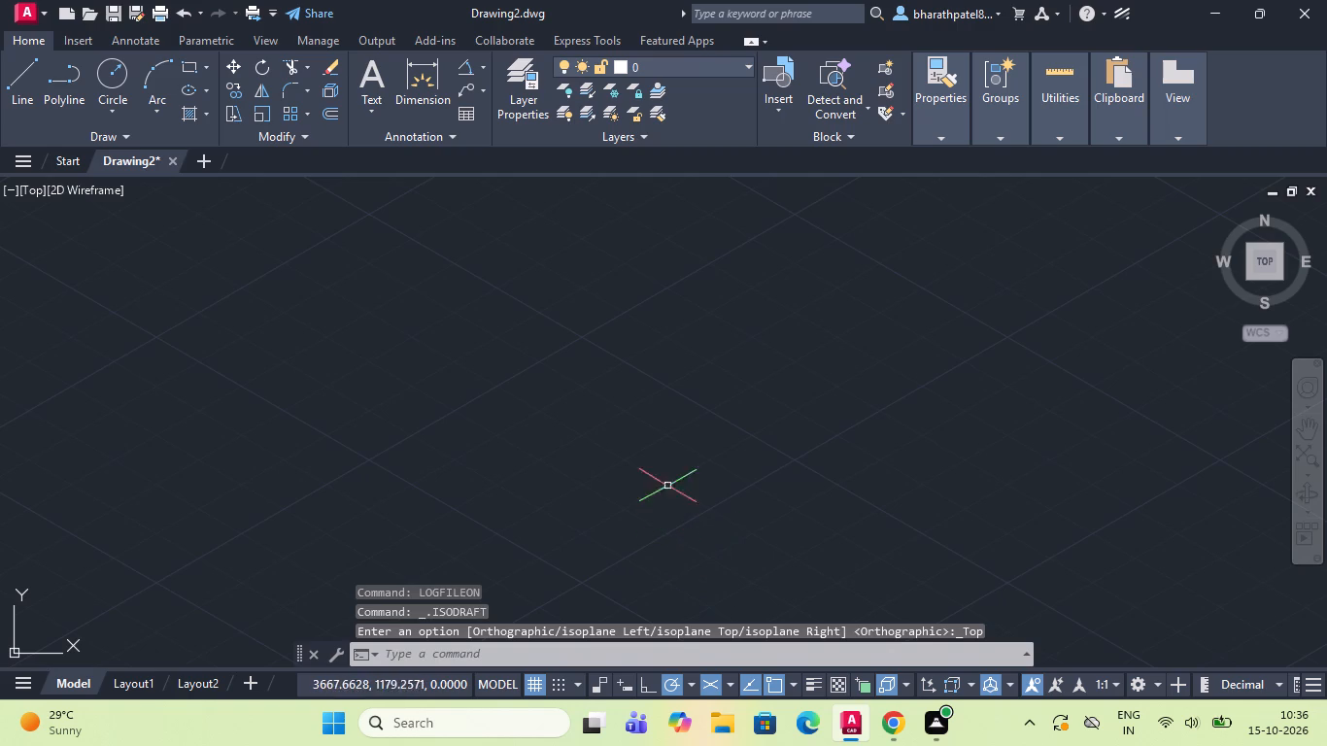
{"action": "scroll", "coordinate": [584, 349], "scroll_direction": "down", "scroll_amount": 2}
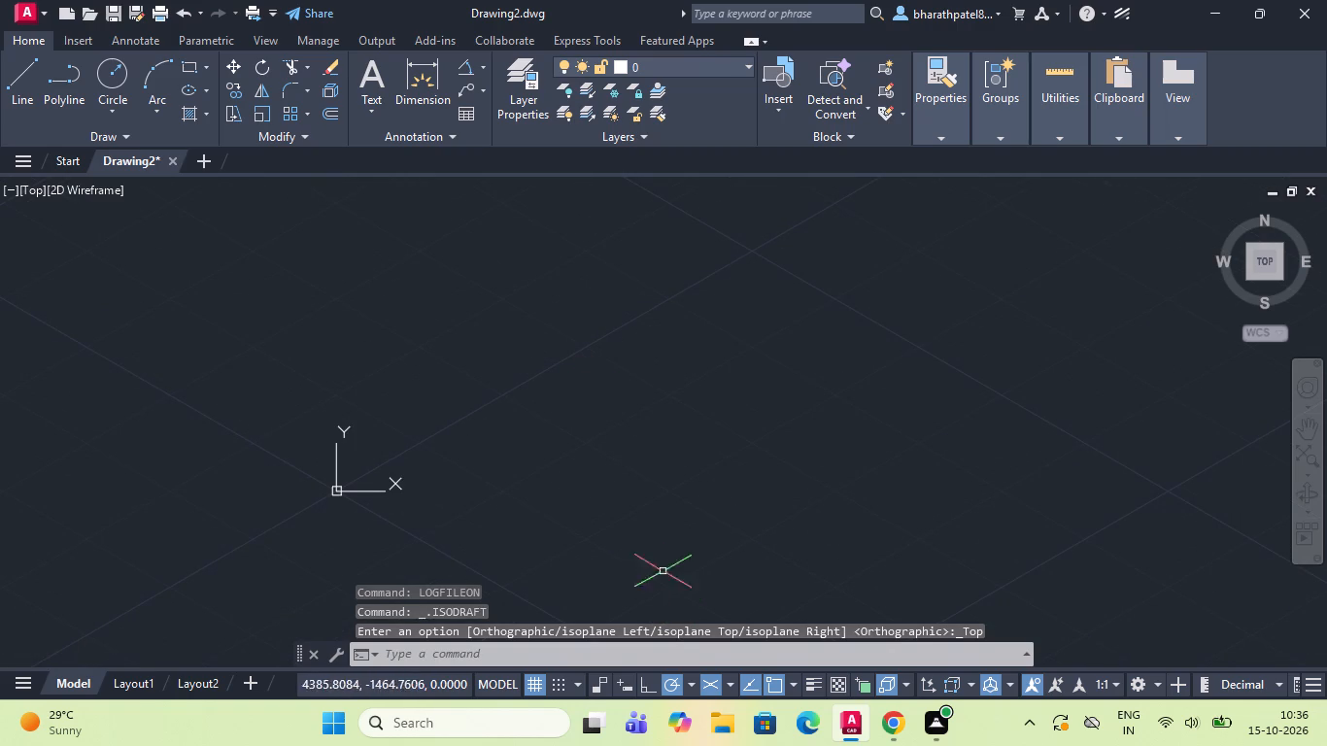
{"action": "scroll", "coordinate": [581, 397], "scroll_direction": "up", "scroll_amount": 3}
{"action": "left_click", "coordinate": [561, 320]}
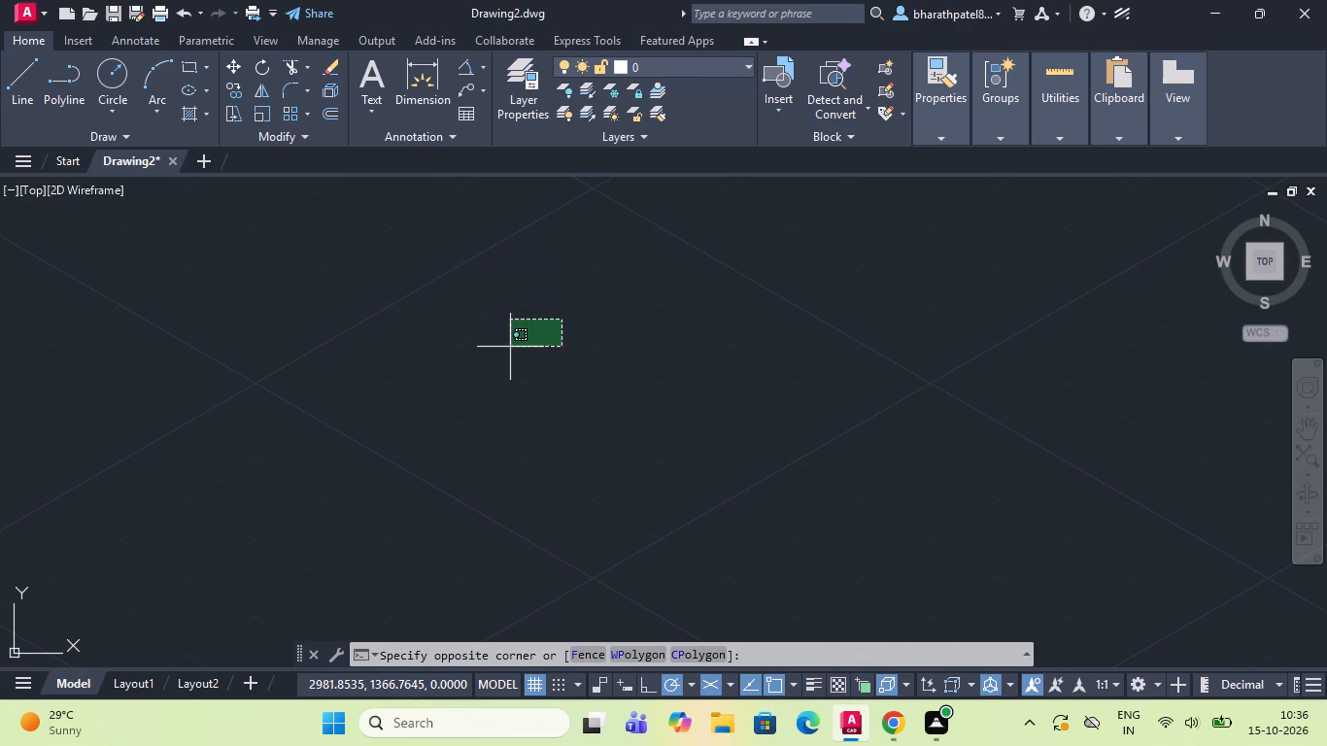
{"action": "key", "text": "Escape"}
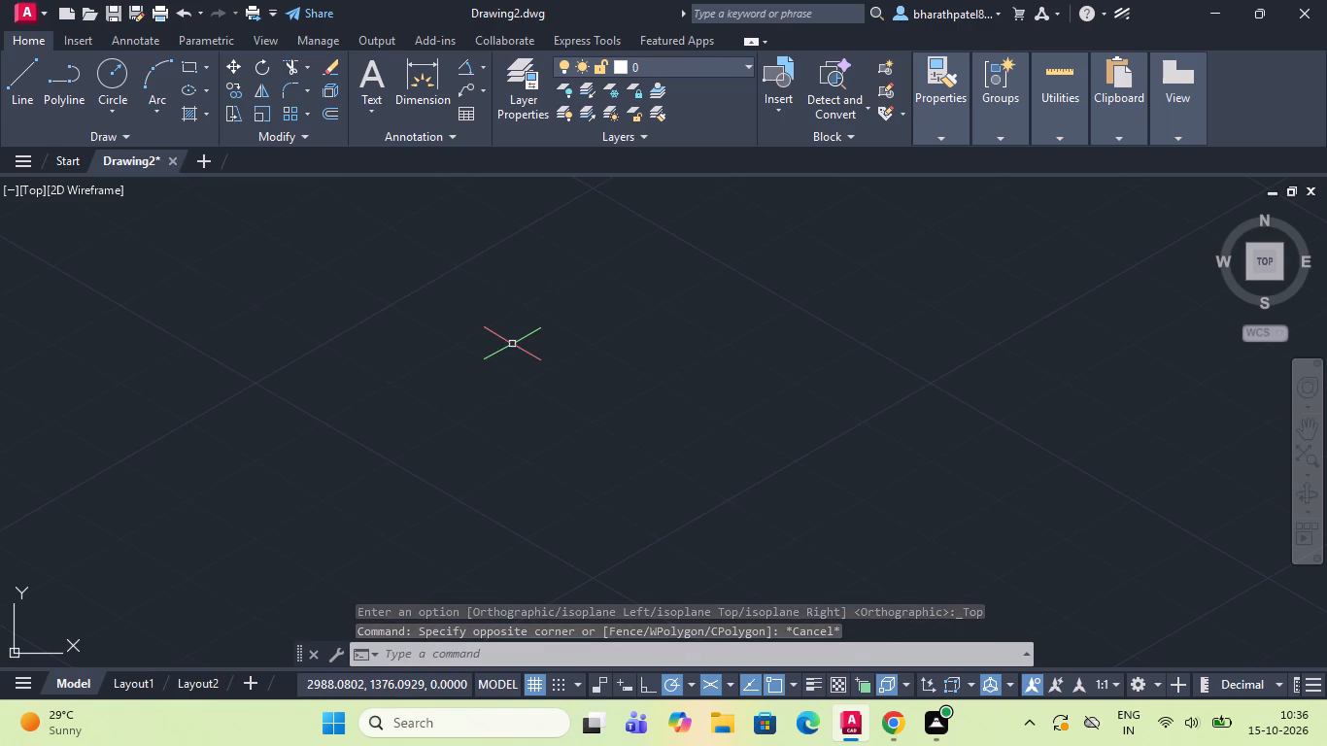
Draw a freehand isocircle on the top isoplane in the upper middle of the empty drawing using the Ellipse command.
{"action": "type", "text": "ell"}
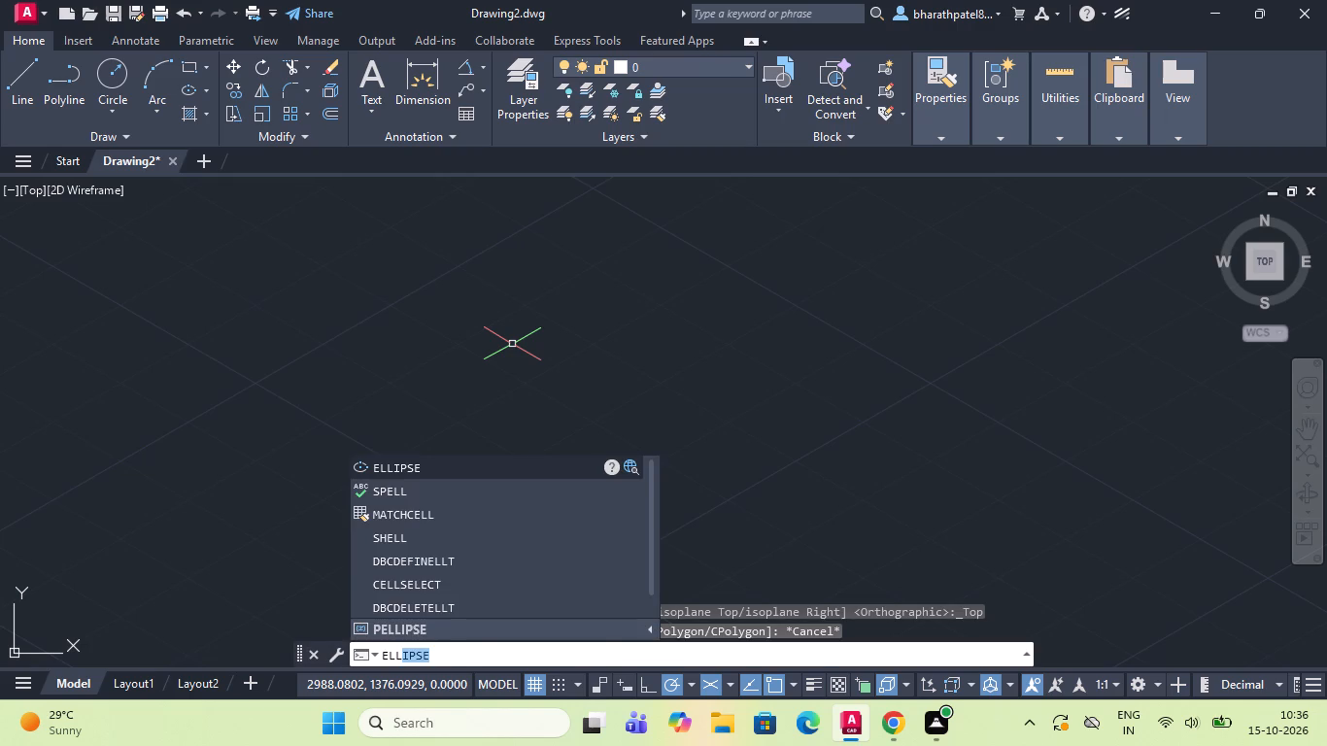
{"action": "key", "text": "Return"}
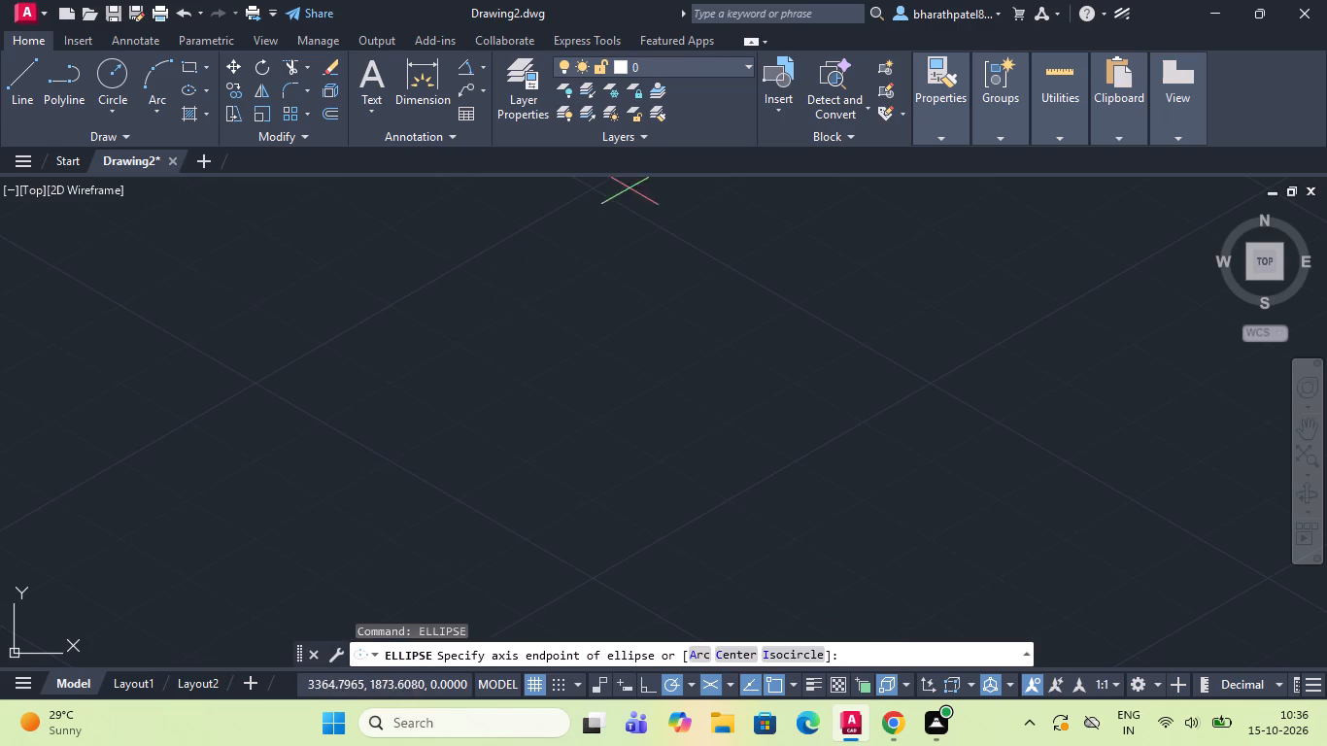
{"action": "left_click", "coordinate": [797, 649]}
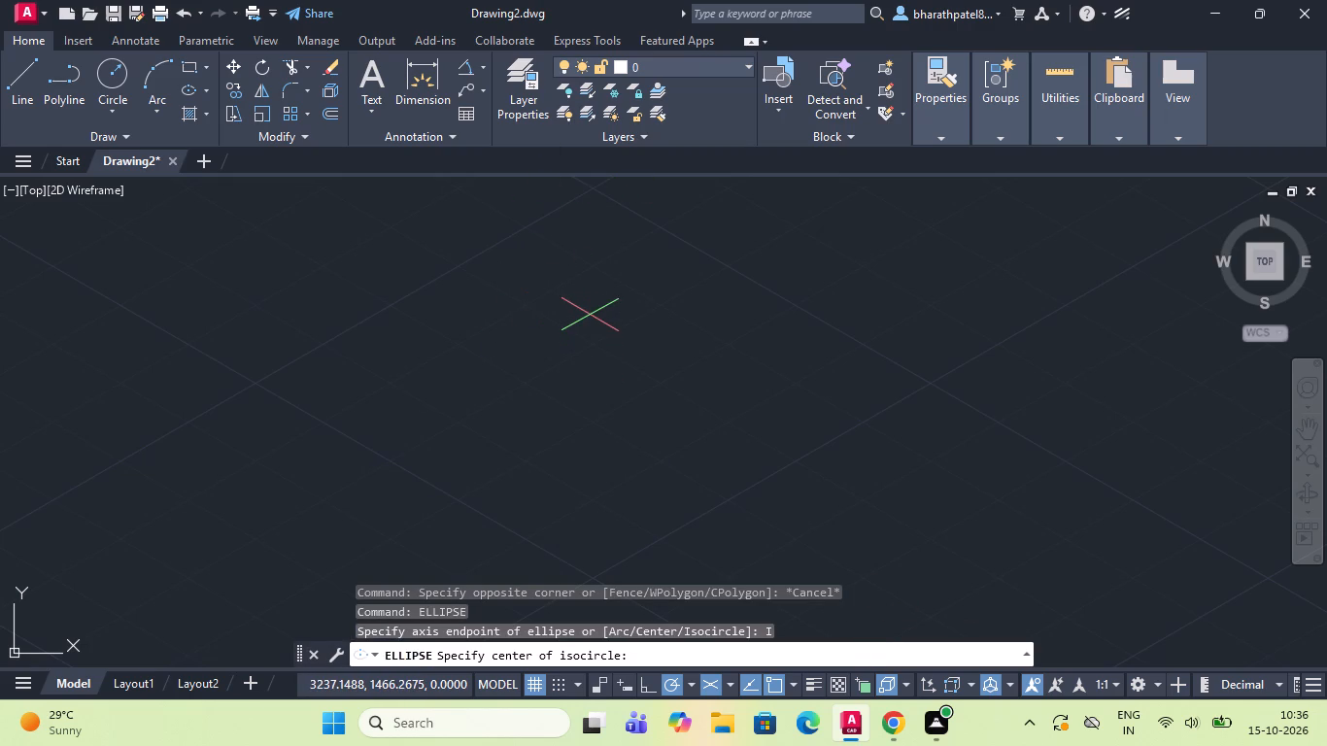
{"action": "left_click_drag", "start_coordinate": [617, 339], "coordinate": [629, 369]}
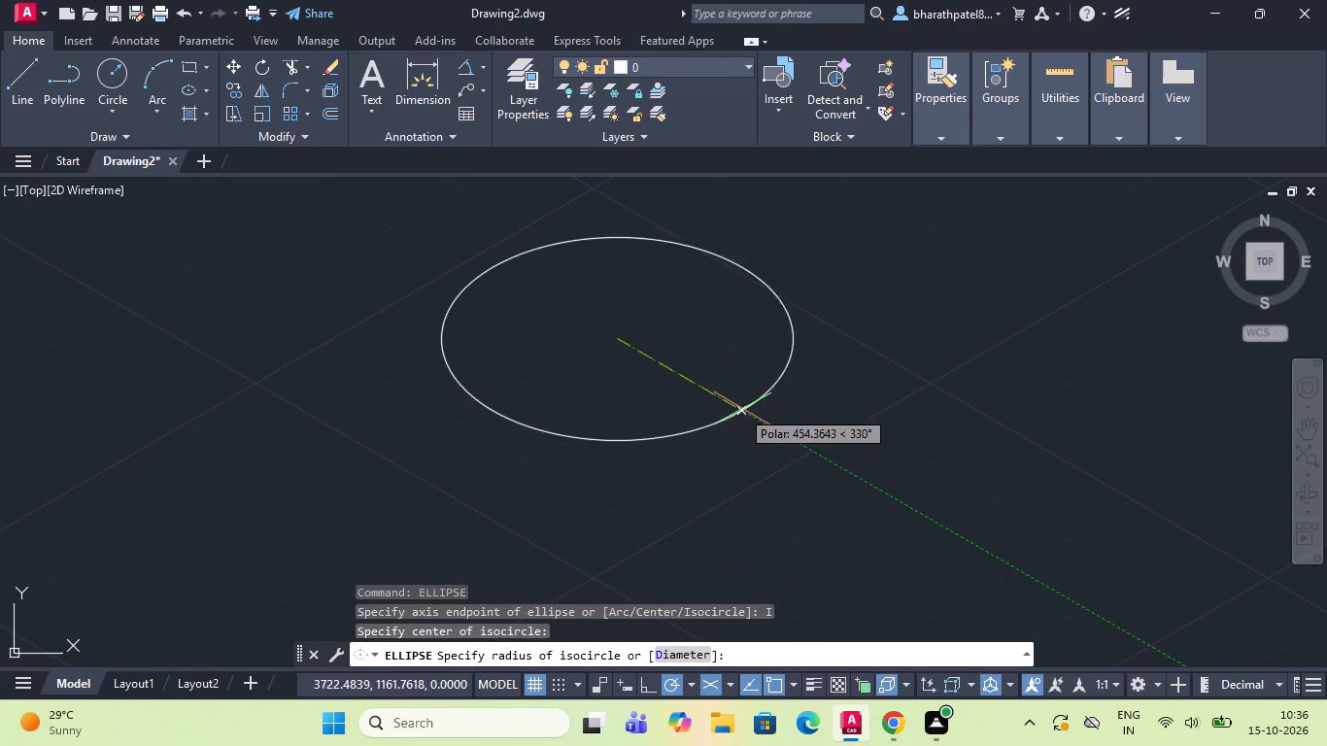
{"action": "left_click_drag", "start_coordinate": [725, 389], "coordinate": [706, 410]}
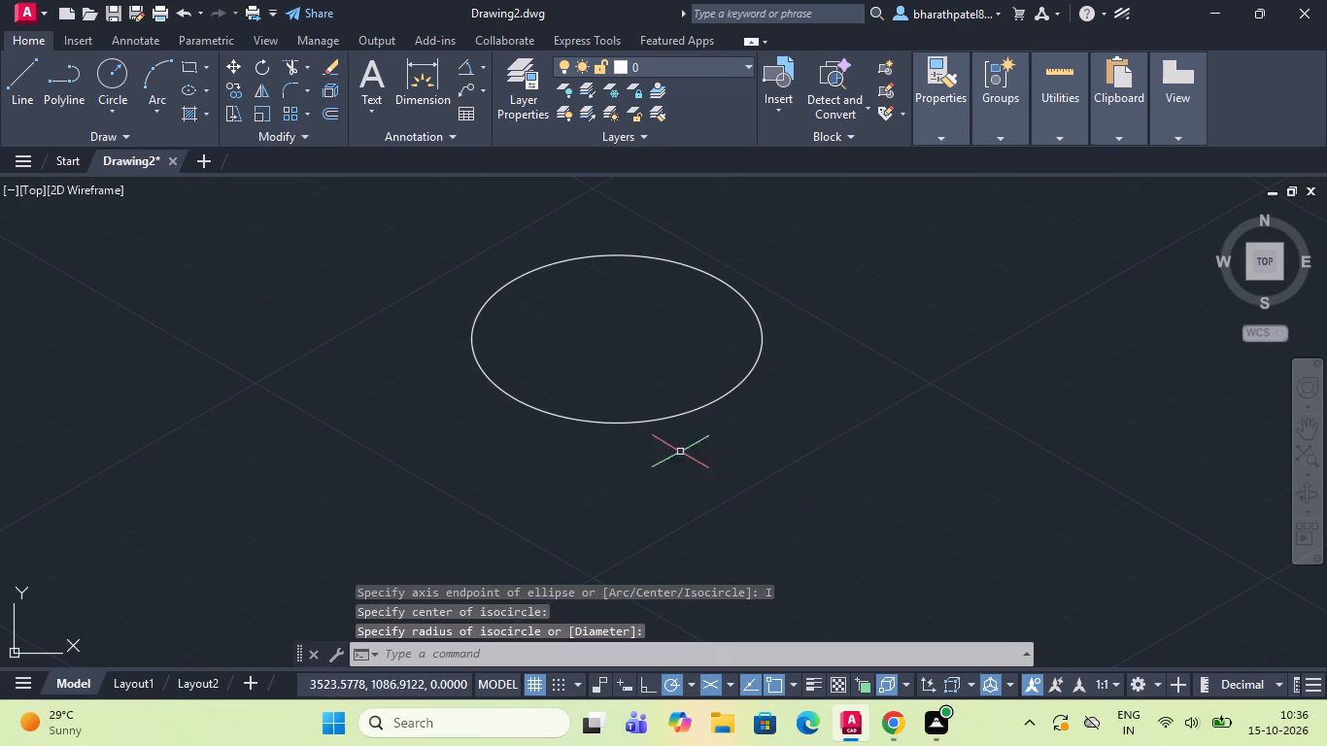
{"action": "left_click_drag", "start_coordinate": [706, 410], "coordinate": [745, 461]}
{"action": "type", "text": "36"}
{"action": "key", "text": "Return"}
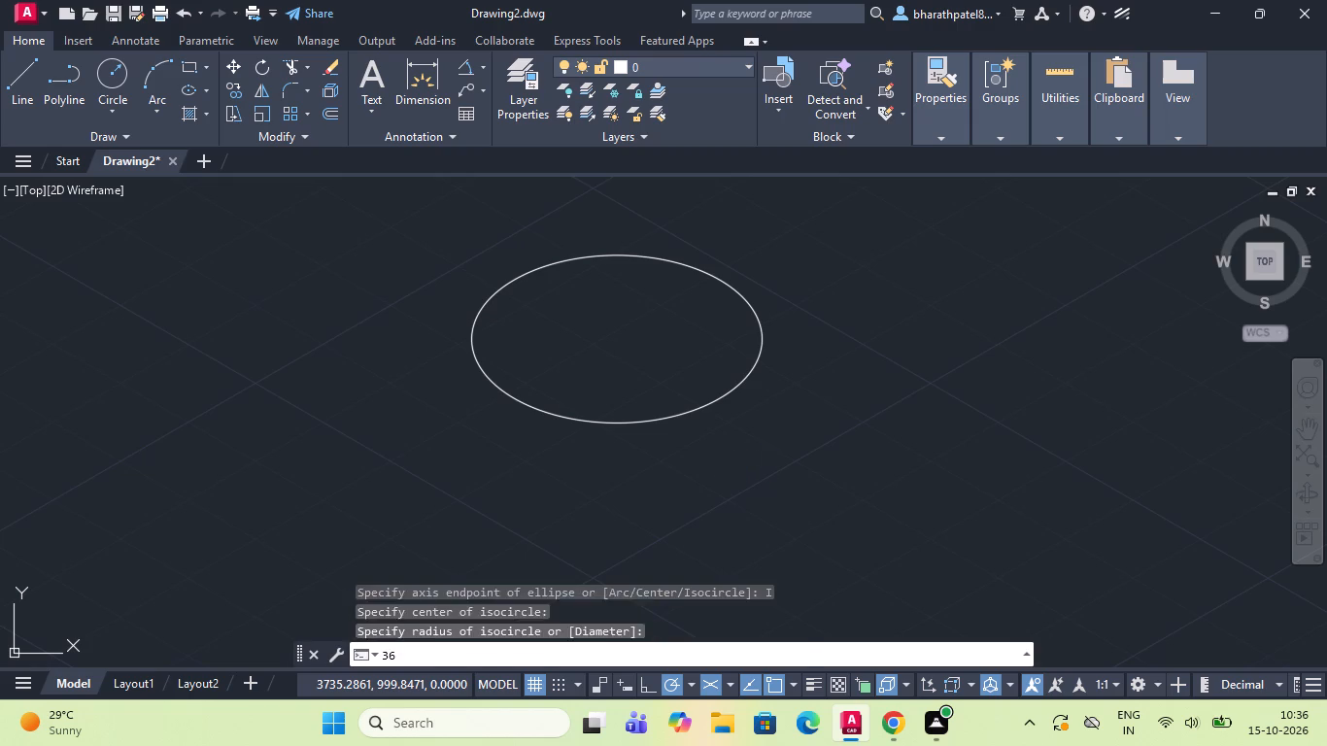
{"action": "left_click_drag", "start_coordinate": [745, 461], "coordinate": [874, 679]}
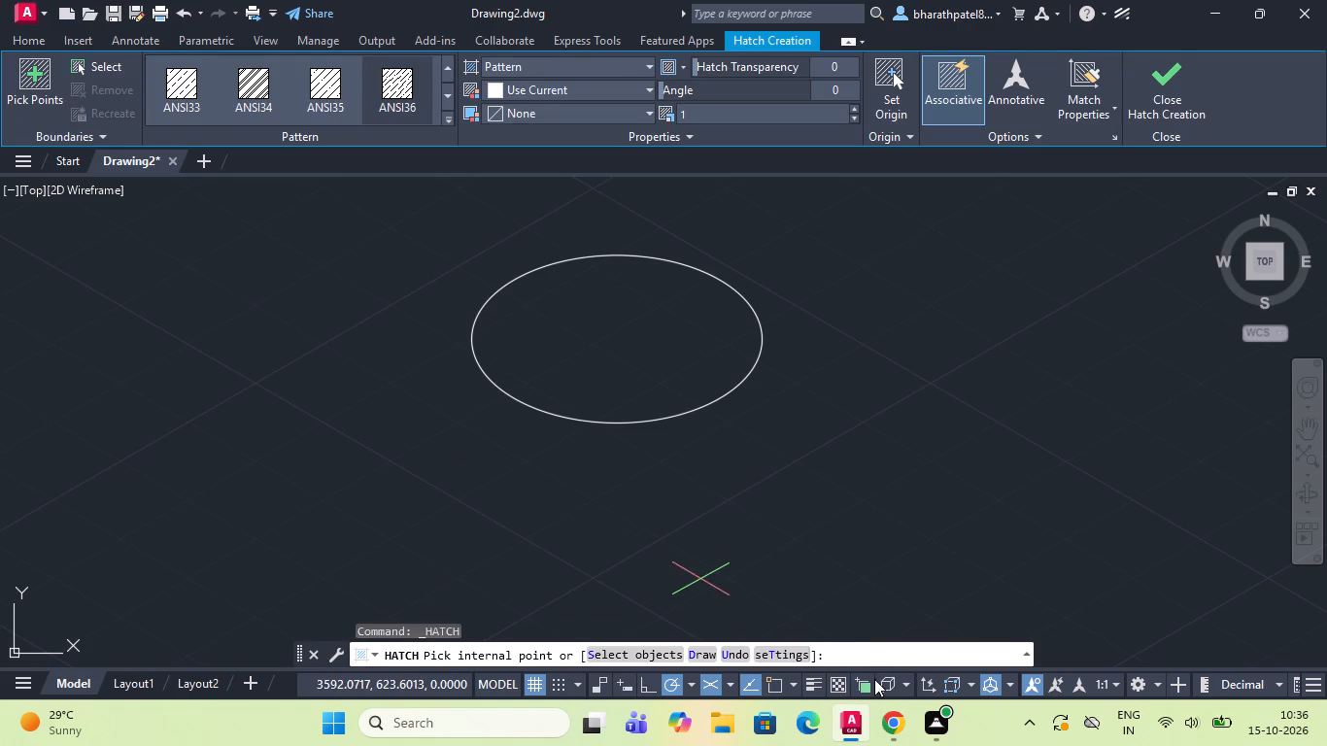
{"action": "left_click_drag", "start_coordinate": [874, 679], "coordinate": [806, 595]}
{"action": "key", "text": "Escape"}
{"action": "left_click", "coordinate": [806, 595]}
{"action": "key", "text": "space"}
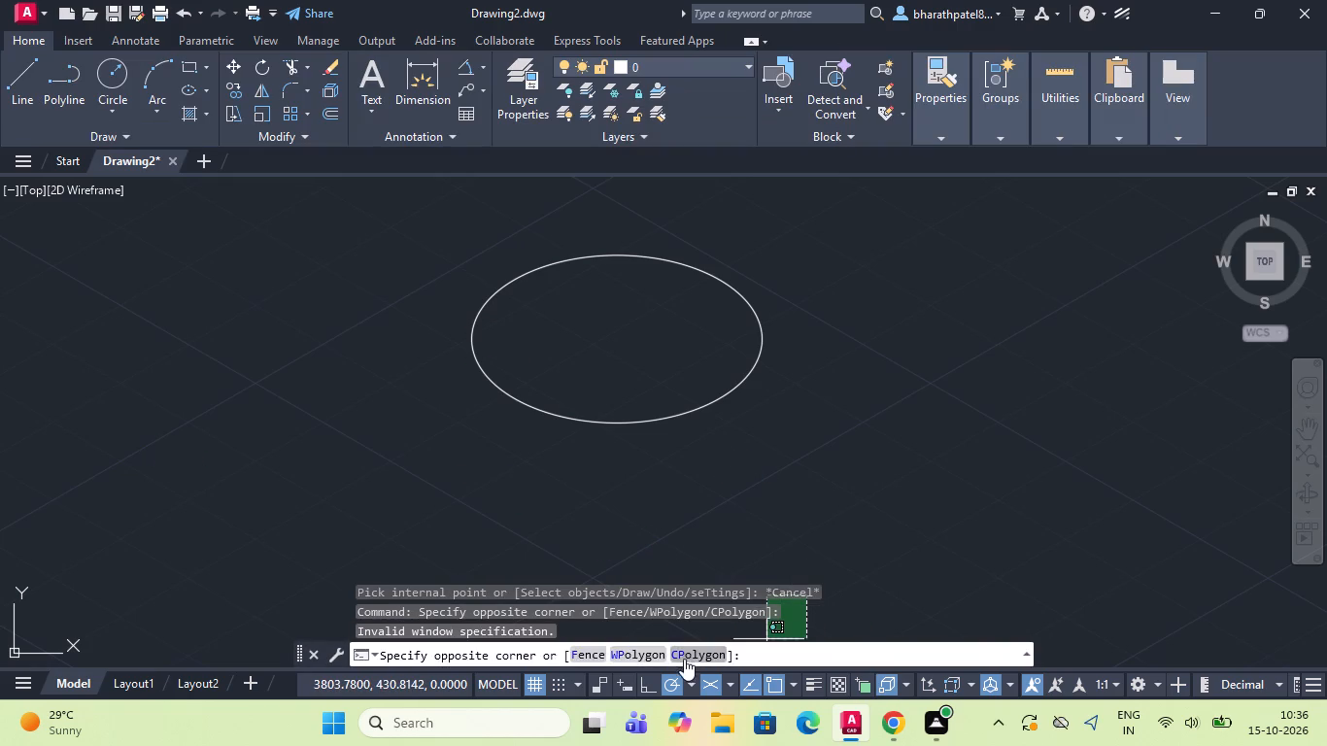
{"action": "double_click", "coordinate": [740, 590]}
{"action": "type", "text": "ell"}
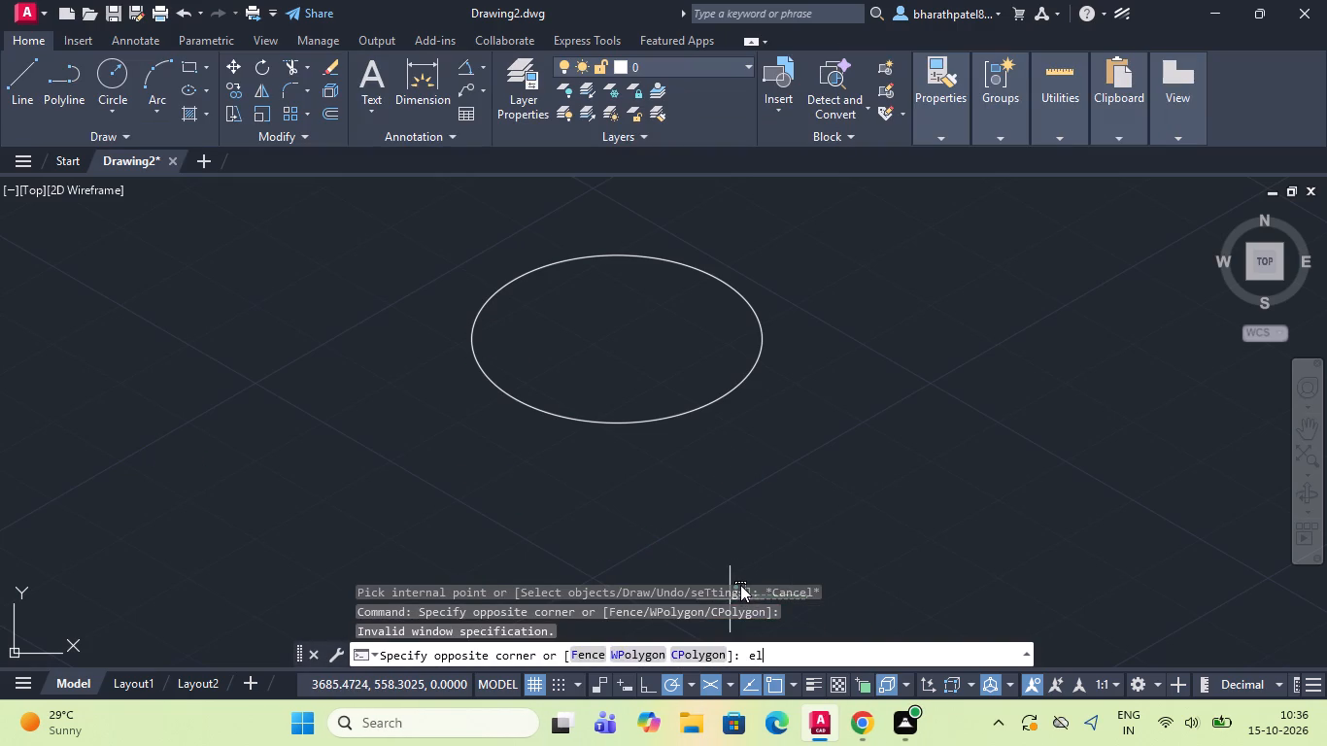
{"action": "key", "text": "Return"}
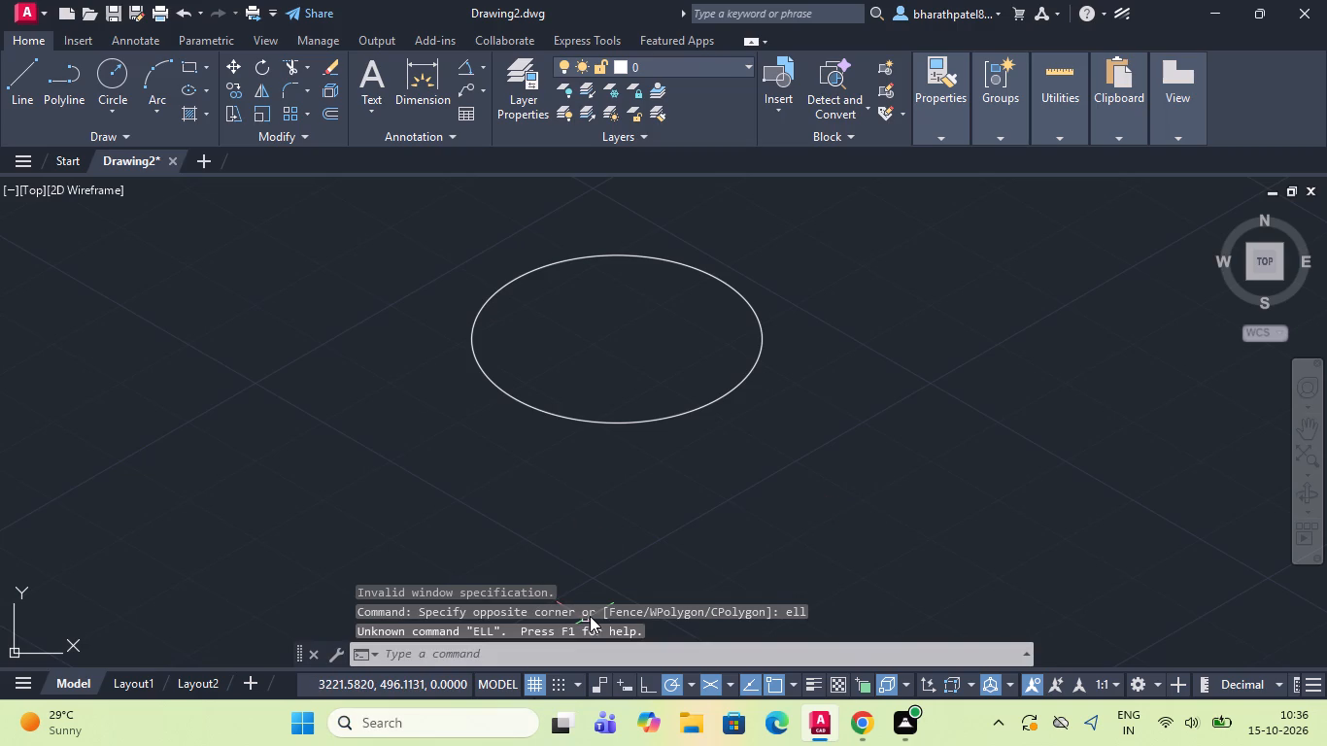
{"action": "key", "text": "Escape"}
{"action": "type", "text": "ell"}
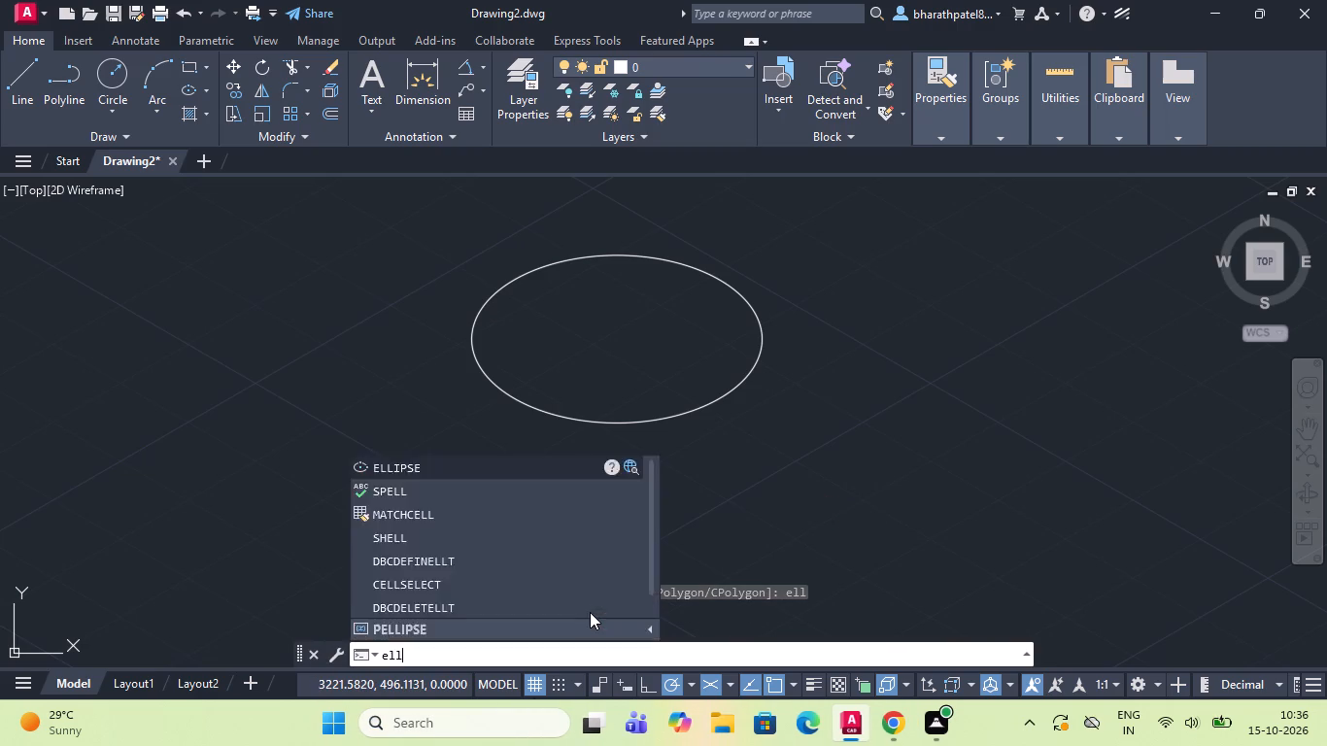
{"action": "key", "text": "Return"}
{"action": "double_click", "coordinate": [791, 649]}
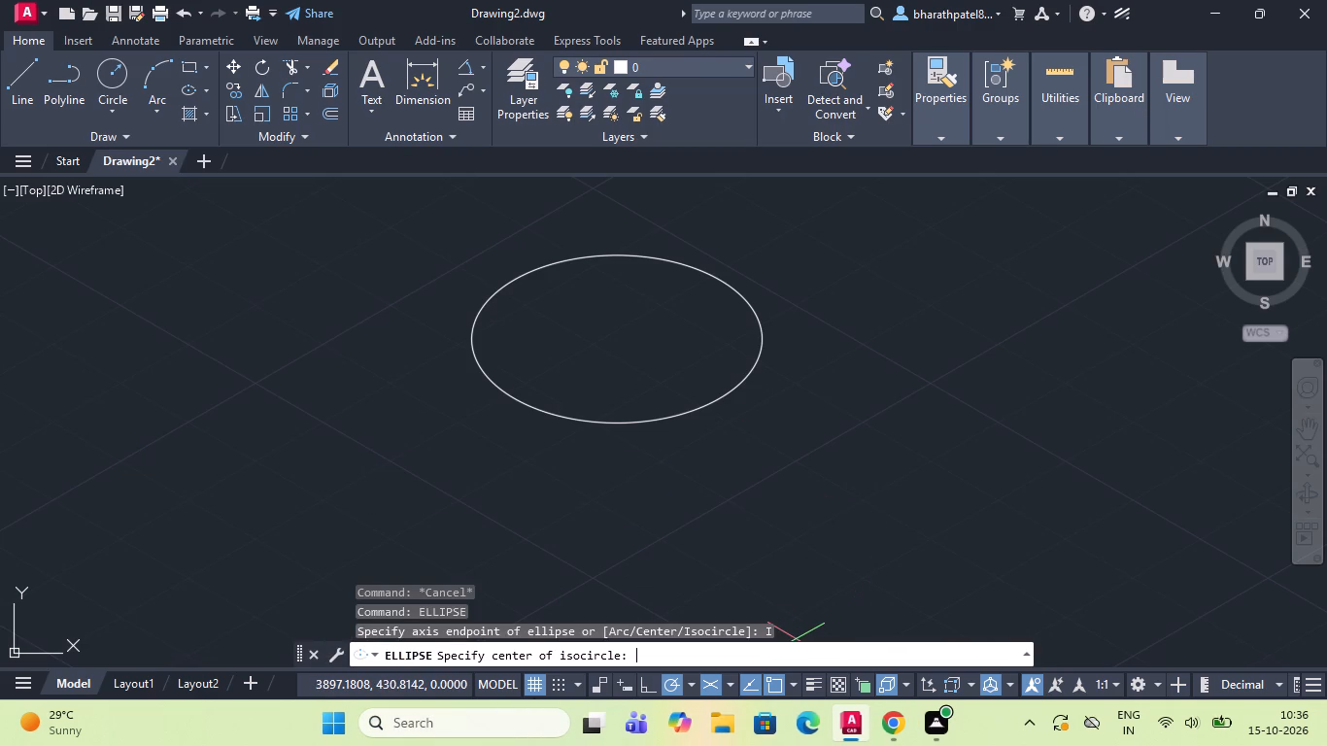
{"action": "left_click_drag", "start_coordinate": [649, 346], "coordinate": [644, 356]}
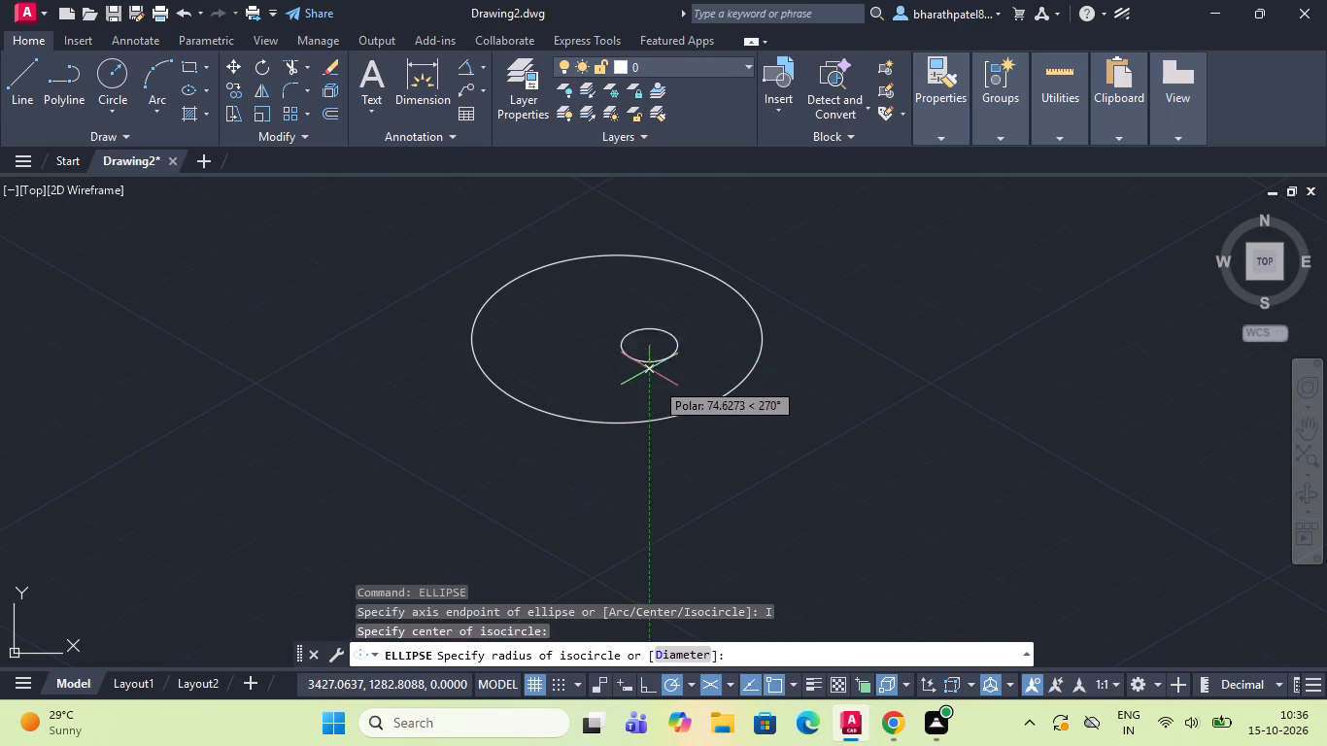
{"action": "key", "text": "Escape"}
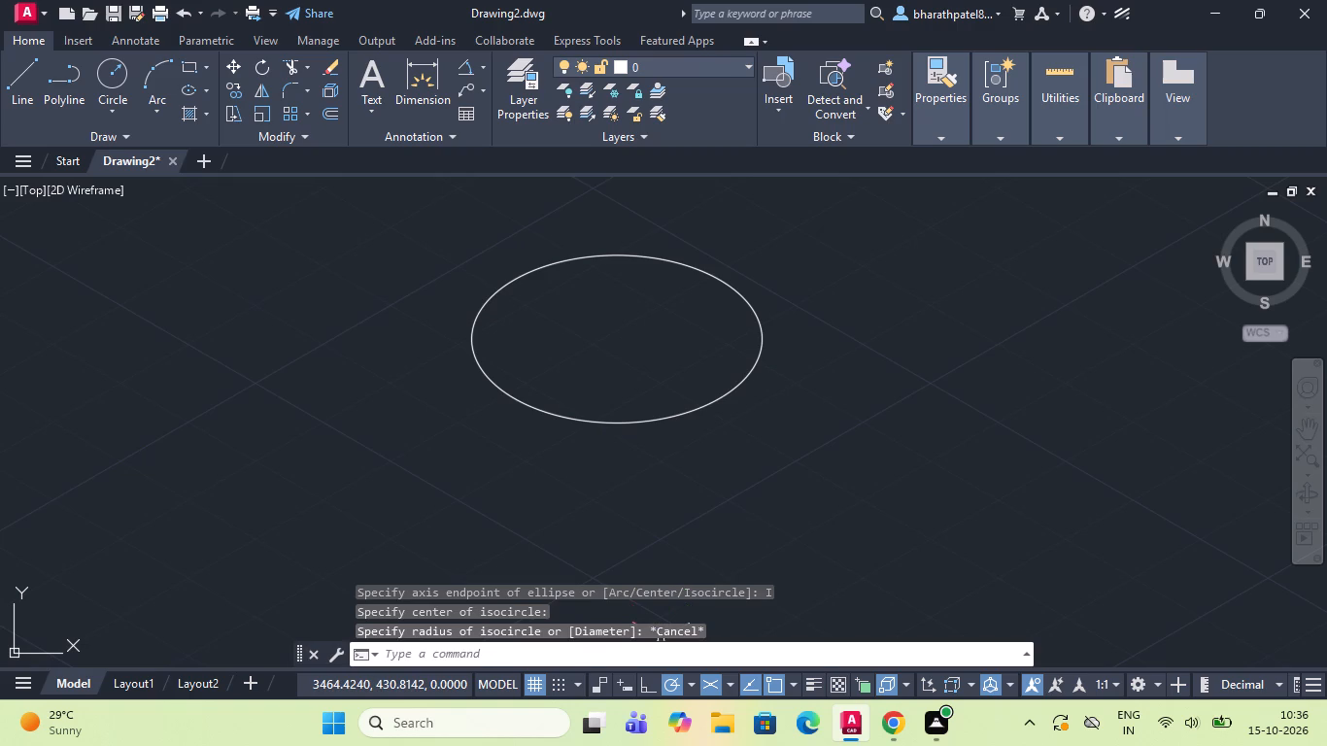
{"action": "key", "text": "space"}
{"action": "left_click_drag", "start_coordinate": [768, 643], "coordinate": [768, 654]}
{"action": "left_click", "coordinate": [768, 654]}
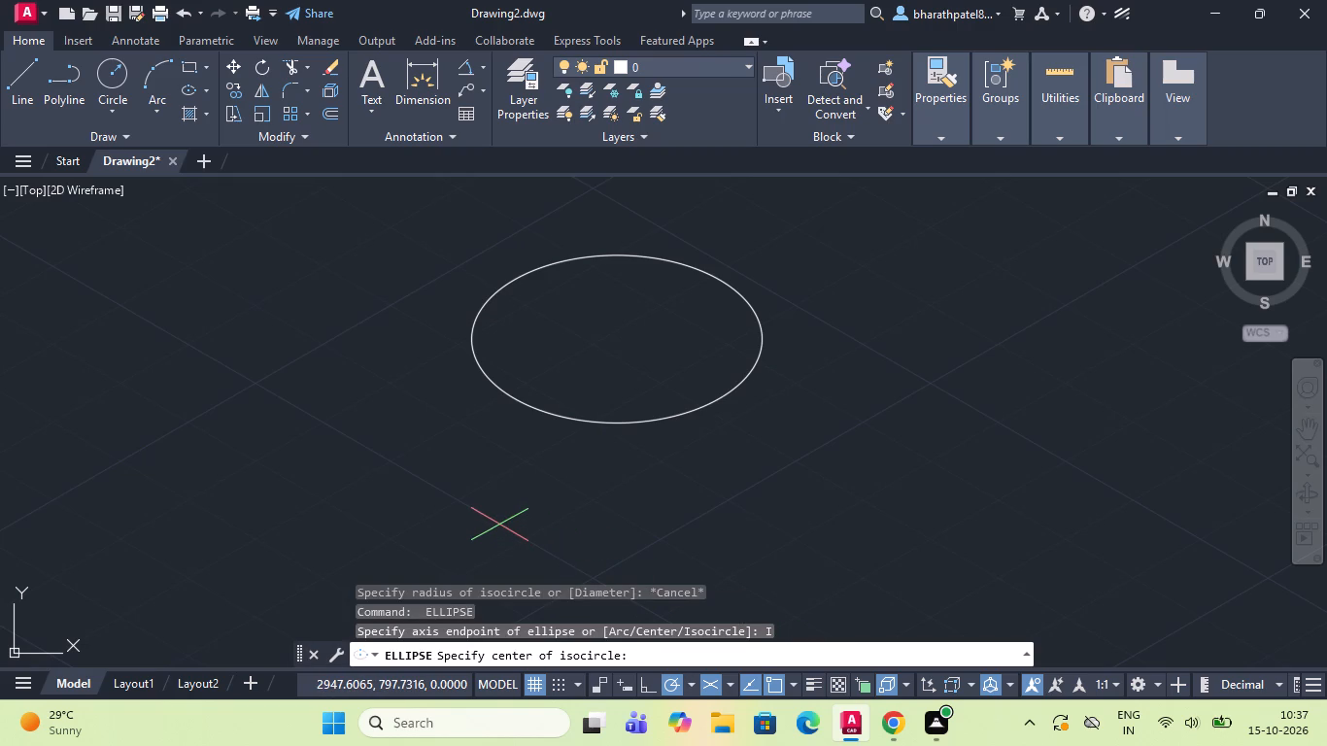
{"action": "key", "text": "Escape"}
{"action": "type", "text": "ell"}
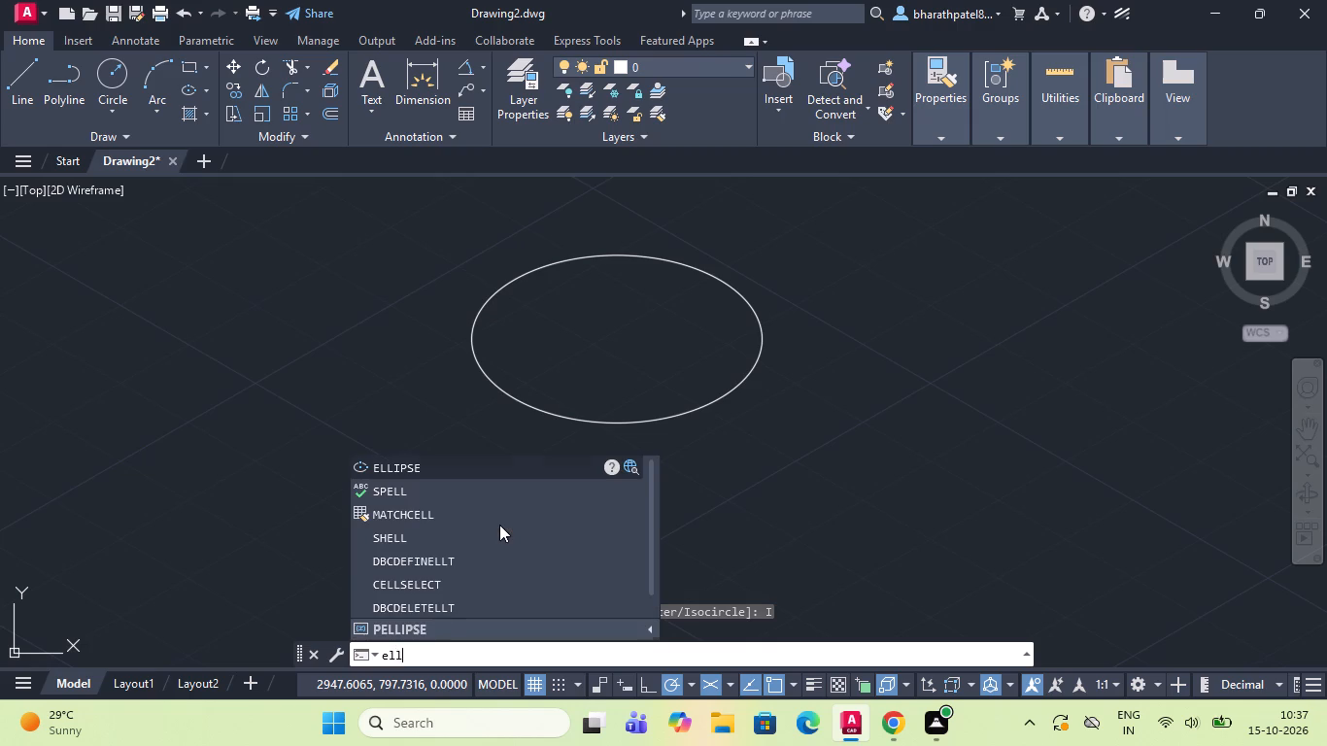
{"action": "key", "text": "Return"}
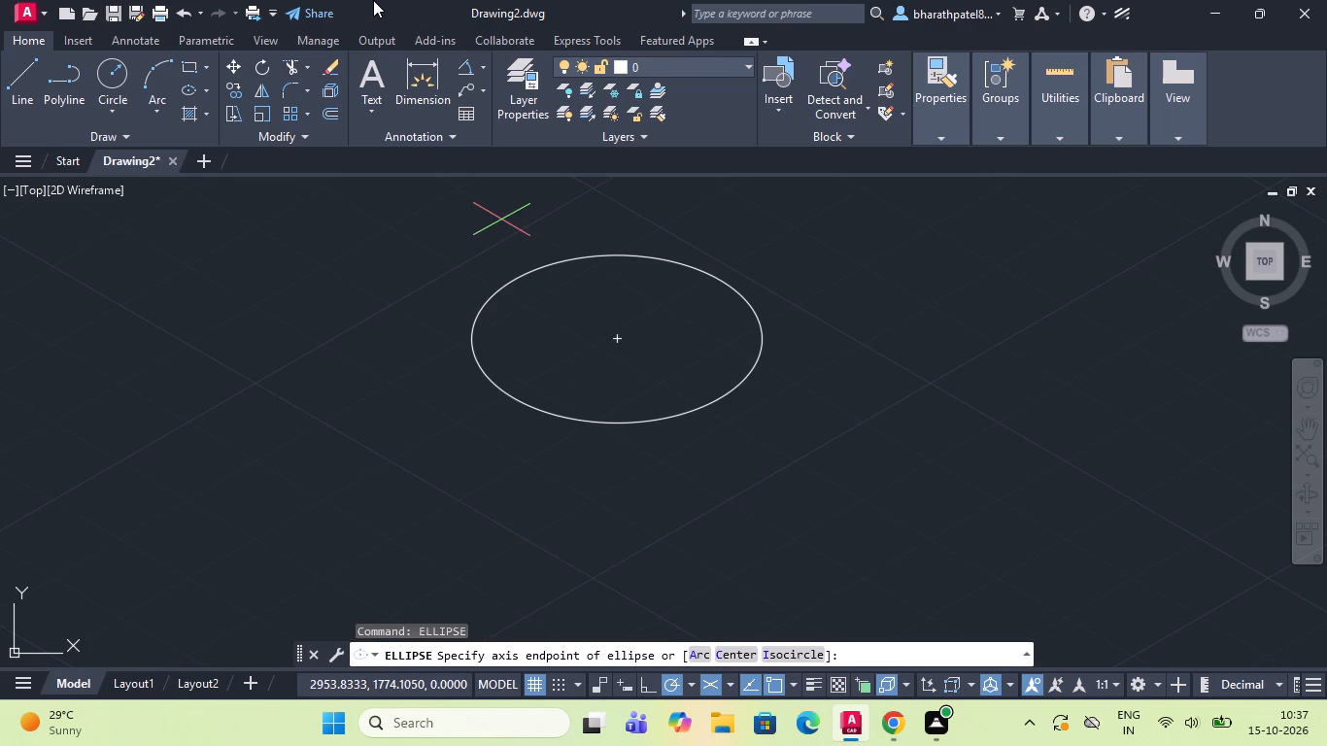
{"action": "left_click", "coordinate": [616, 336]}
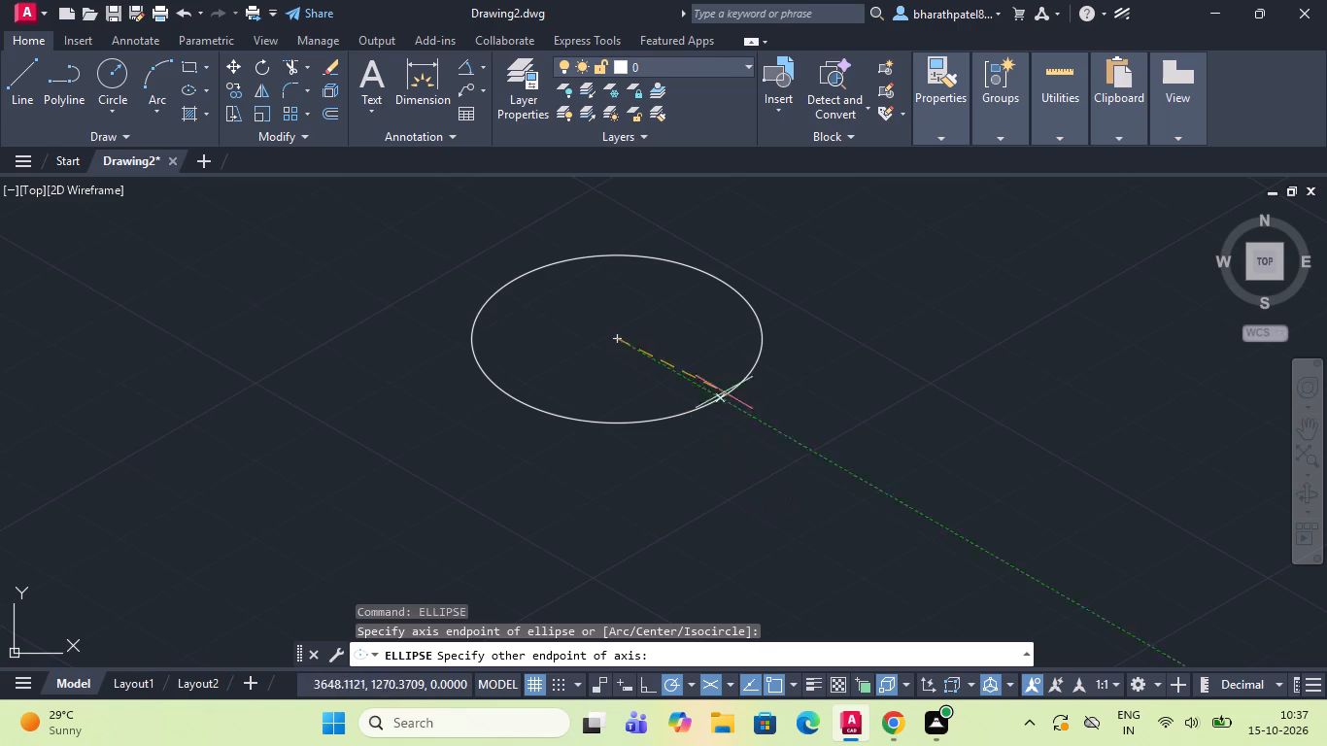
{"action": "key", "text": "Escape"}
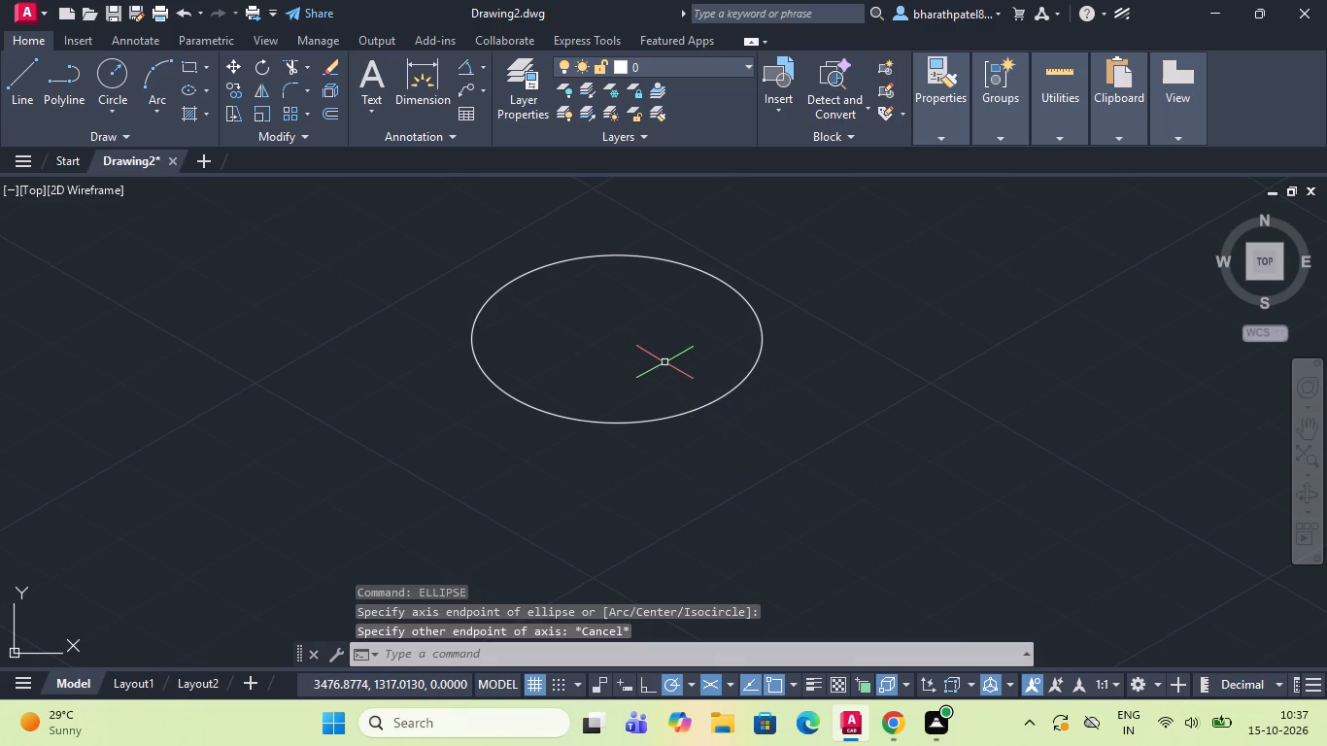
Draw an isocircle of diameter 49 on the top isoplane, concentric with the existing isocircle.
{"action": "type", "text": "ell"}
{"action": "key", "text": "Return"}
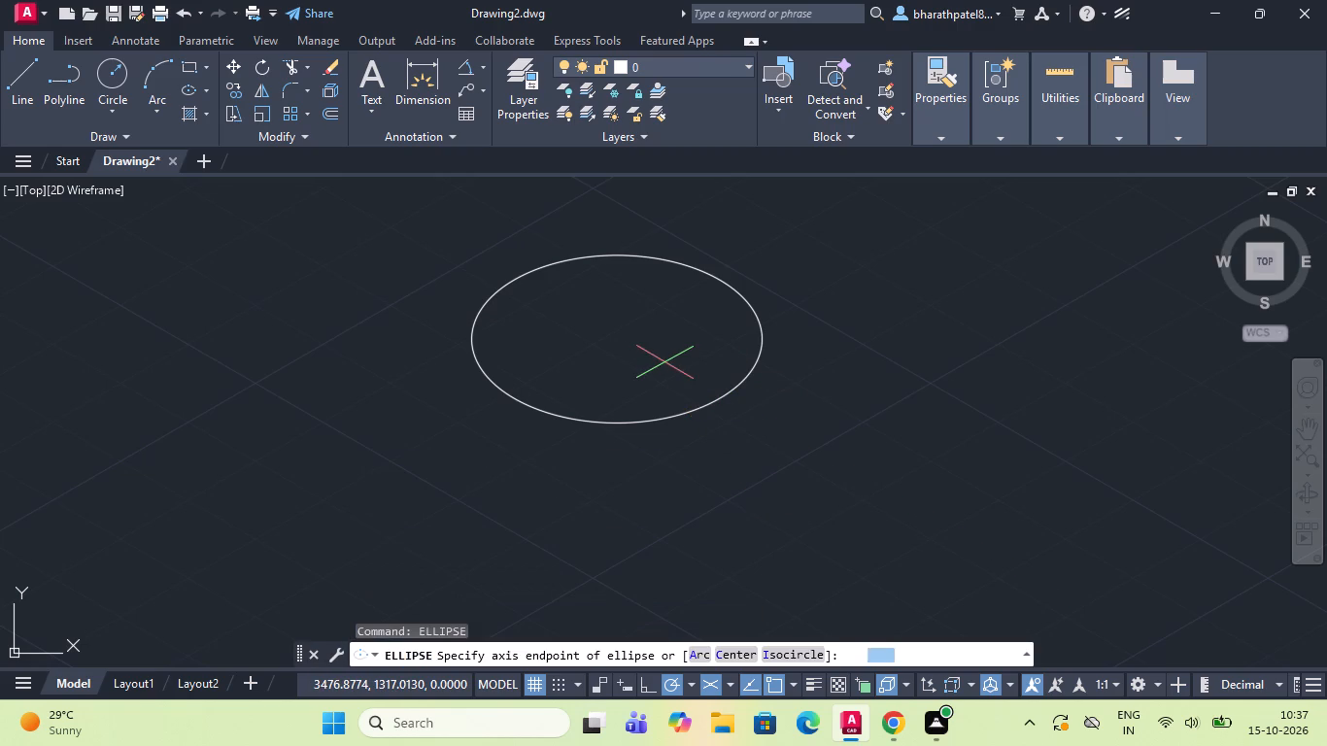
{"action": "left_click", "coordinate": [804, 648]}
{"action": "left_click", "coordinate": [781, 659]}
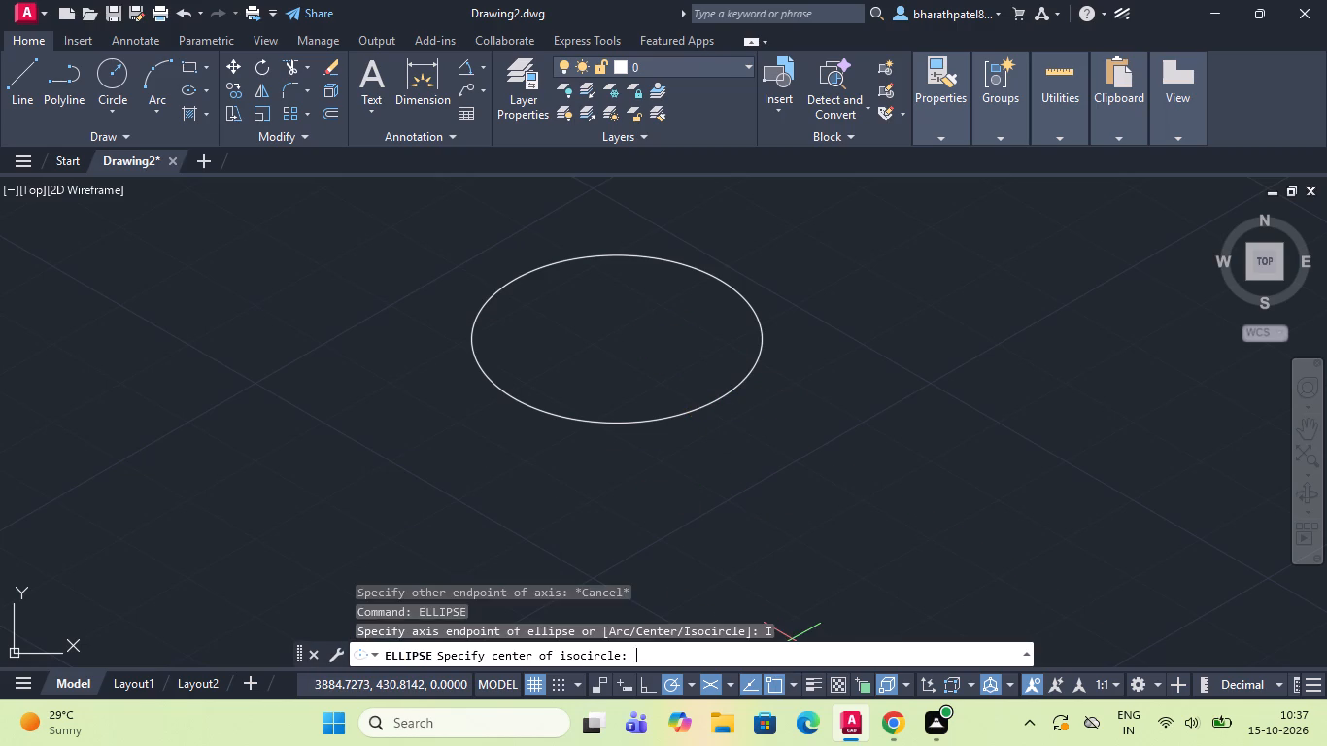
{"action": "scroll", "coordinate": [611, 344], "scroll_direction": "down", "scroll_amount": 2}
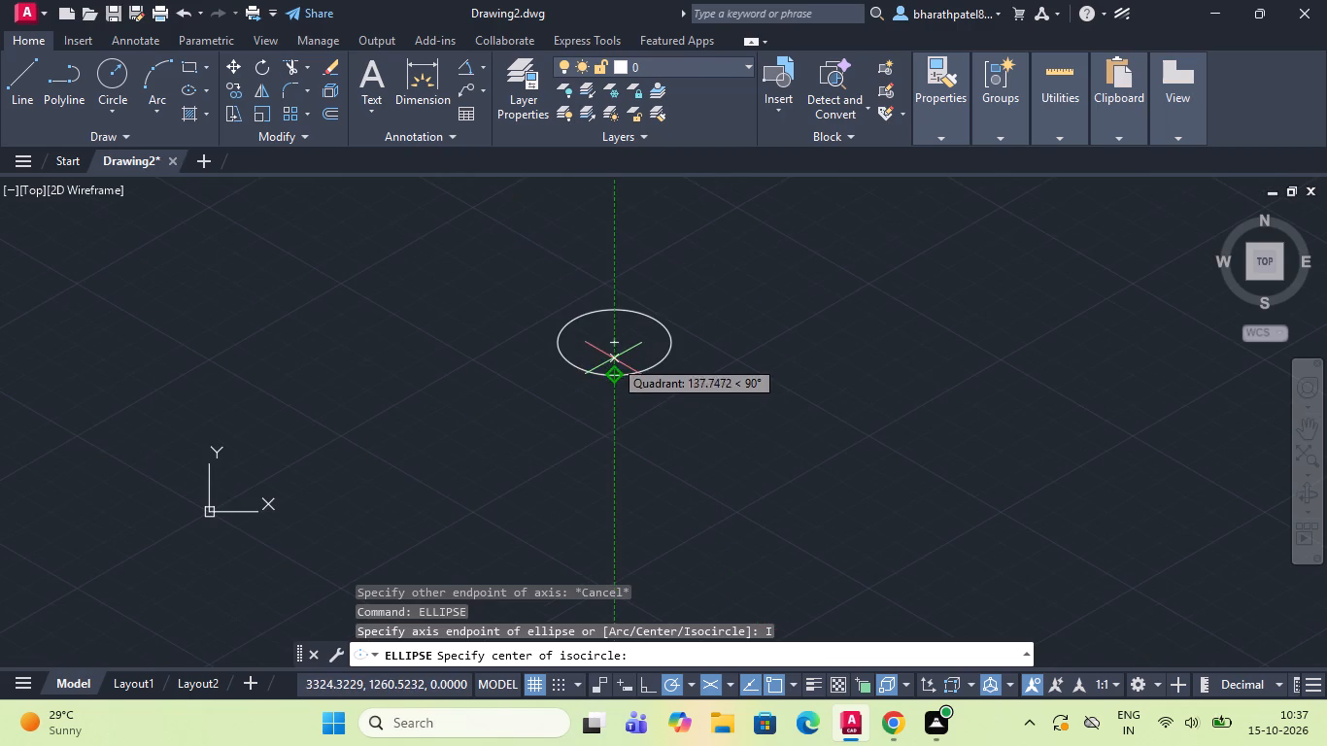
{"action": "left_click", "coordinate": [613, 343]}
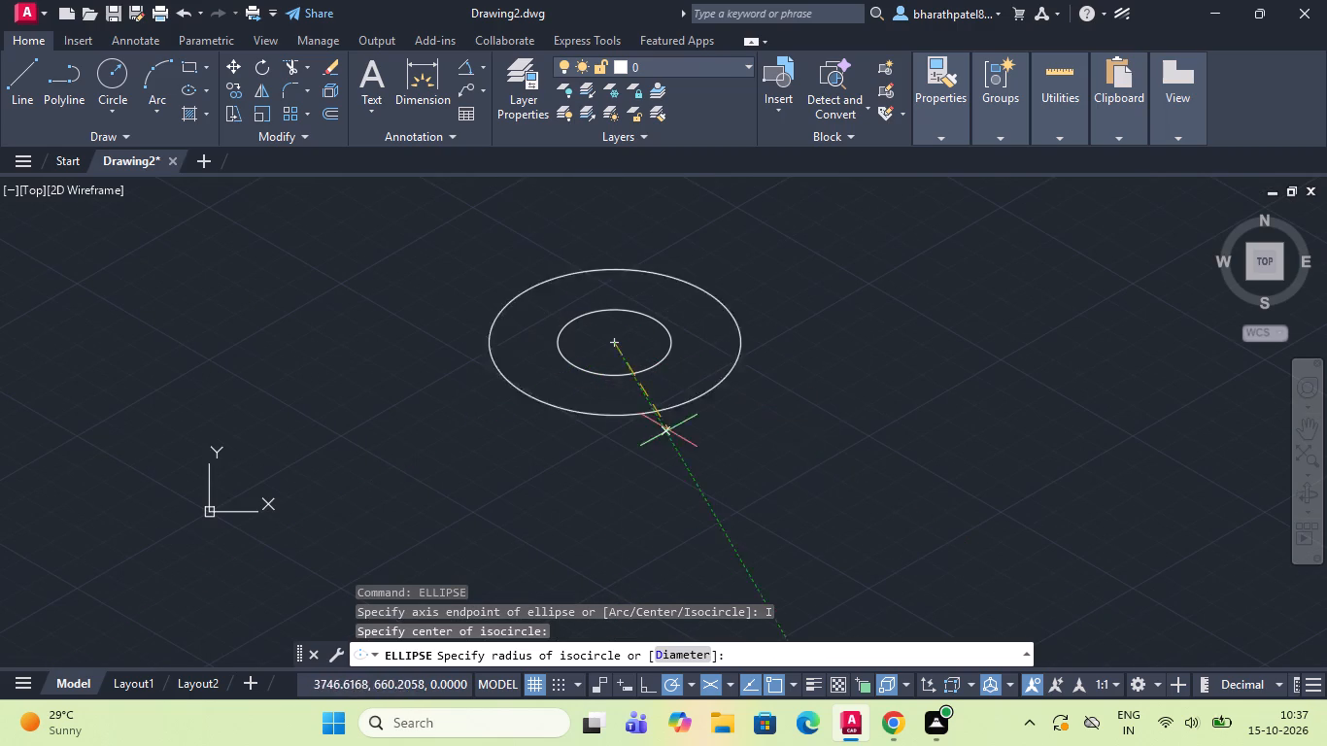
{"action": "left_click", "coordinate": [662, 658]}
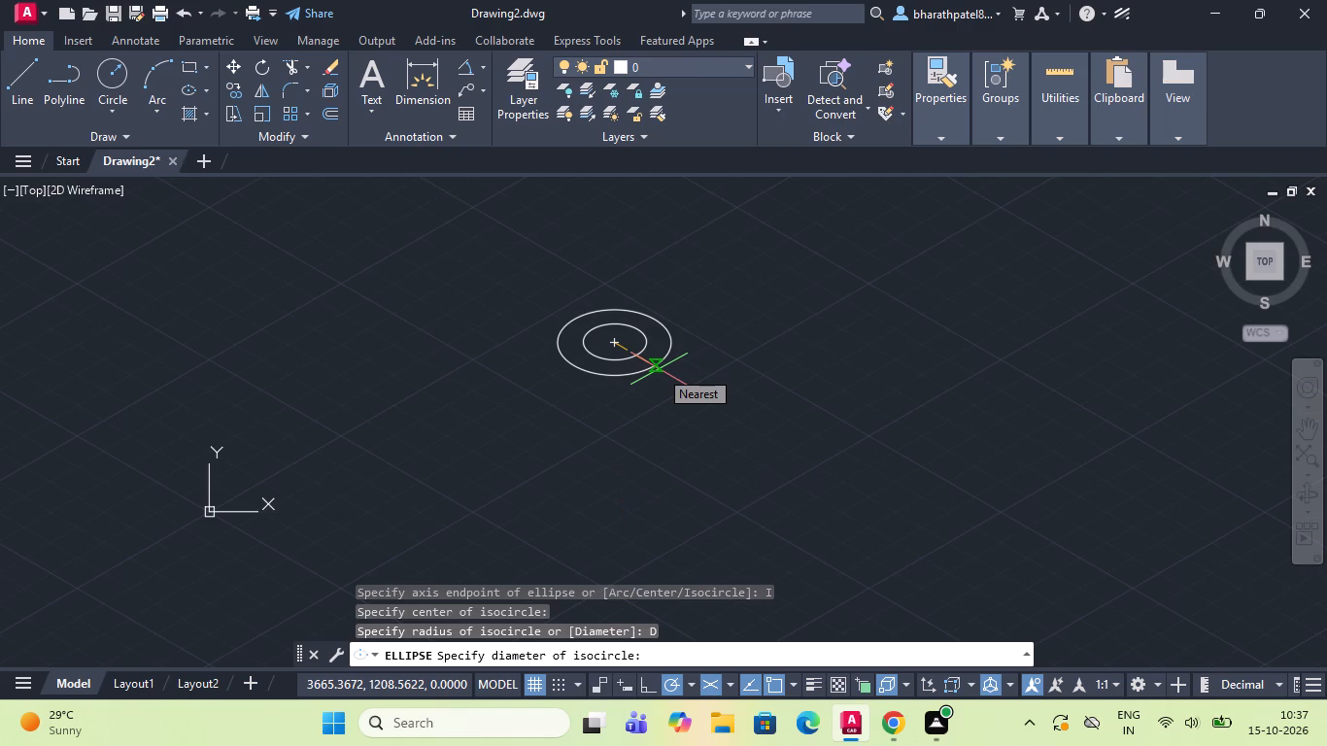
{"action": "type", "text": "49"}
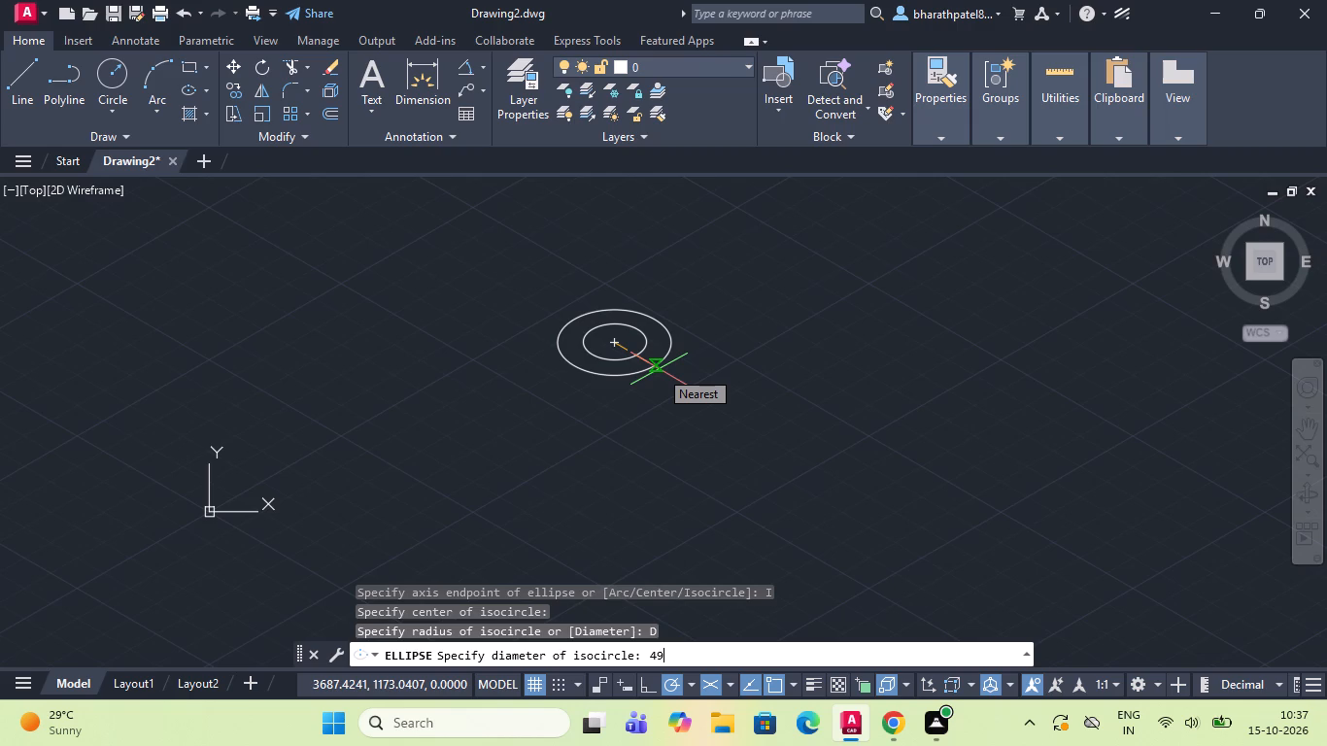
{"action": "key", "text": "Return"}
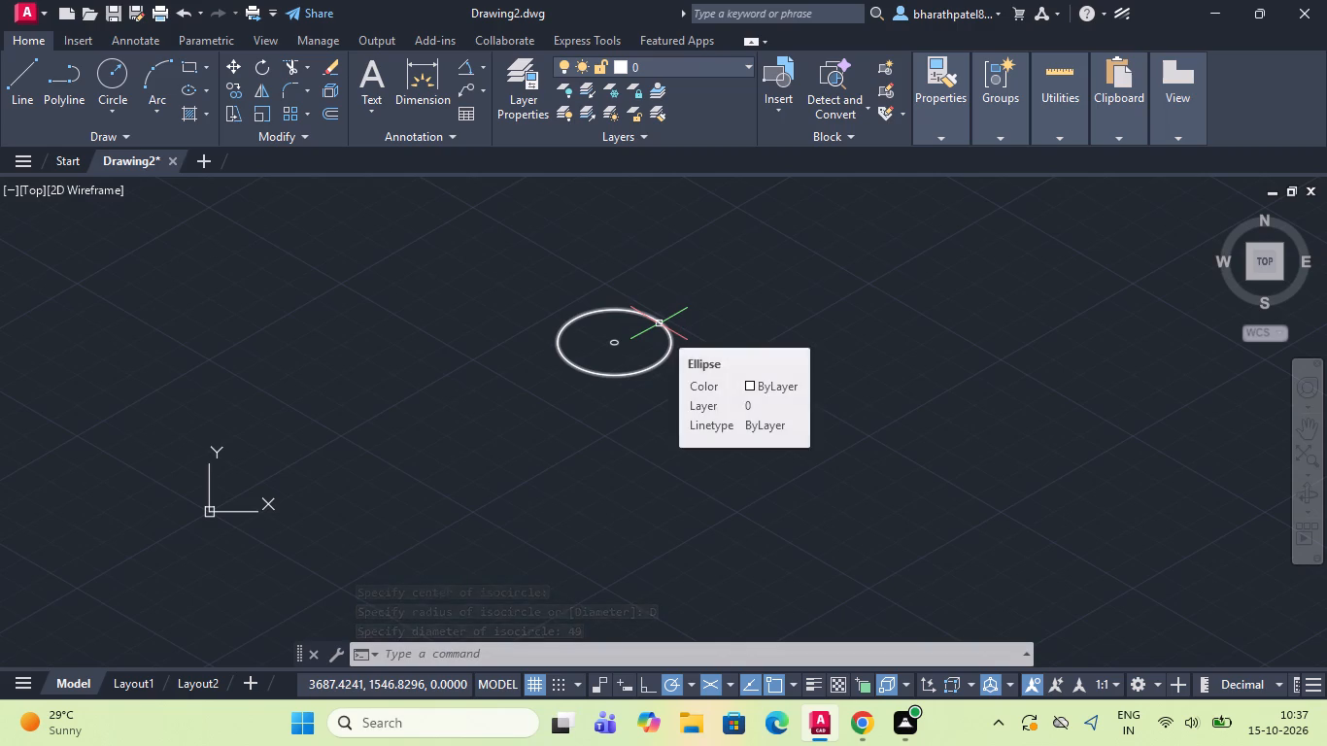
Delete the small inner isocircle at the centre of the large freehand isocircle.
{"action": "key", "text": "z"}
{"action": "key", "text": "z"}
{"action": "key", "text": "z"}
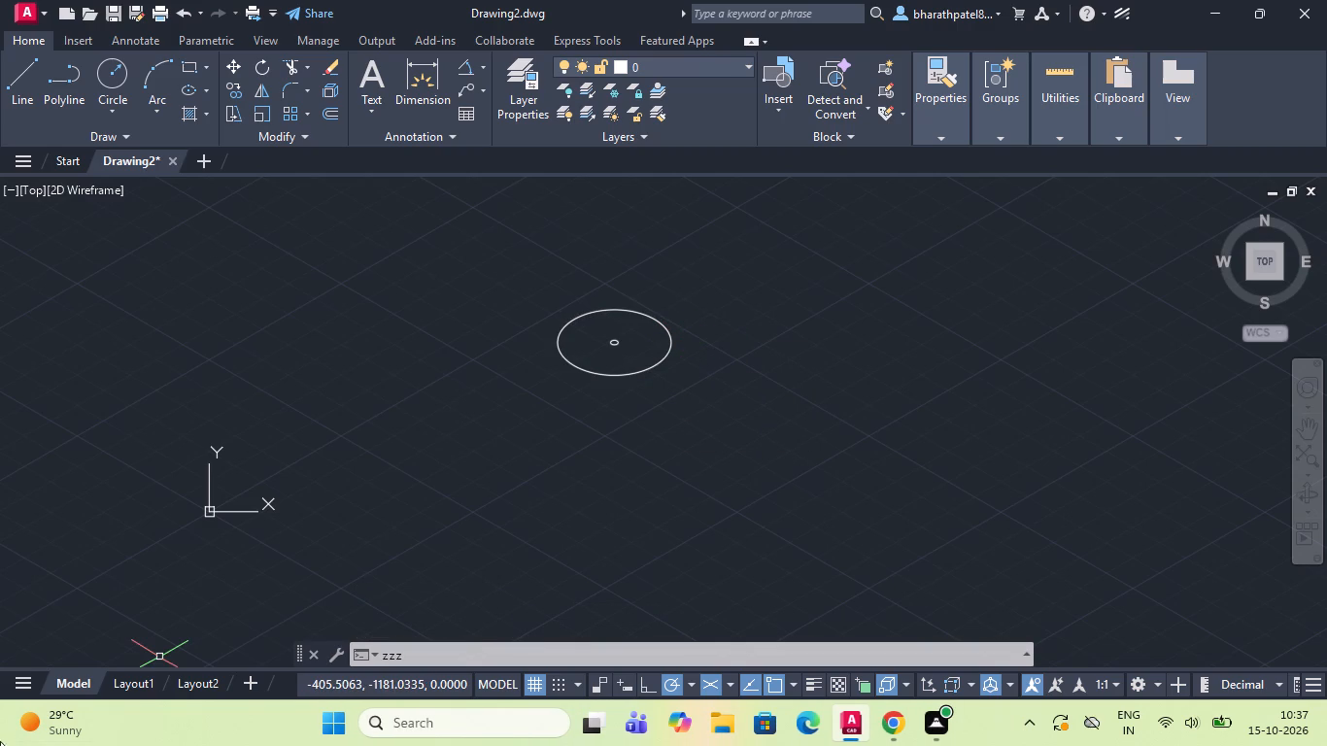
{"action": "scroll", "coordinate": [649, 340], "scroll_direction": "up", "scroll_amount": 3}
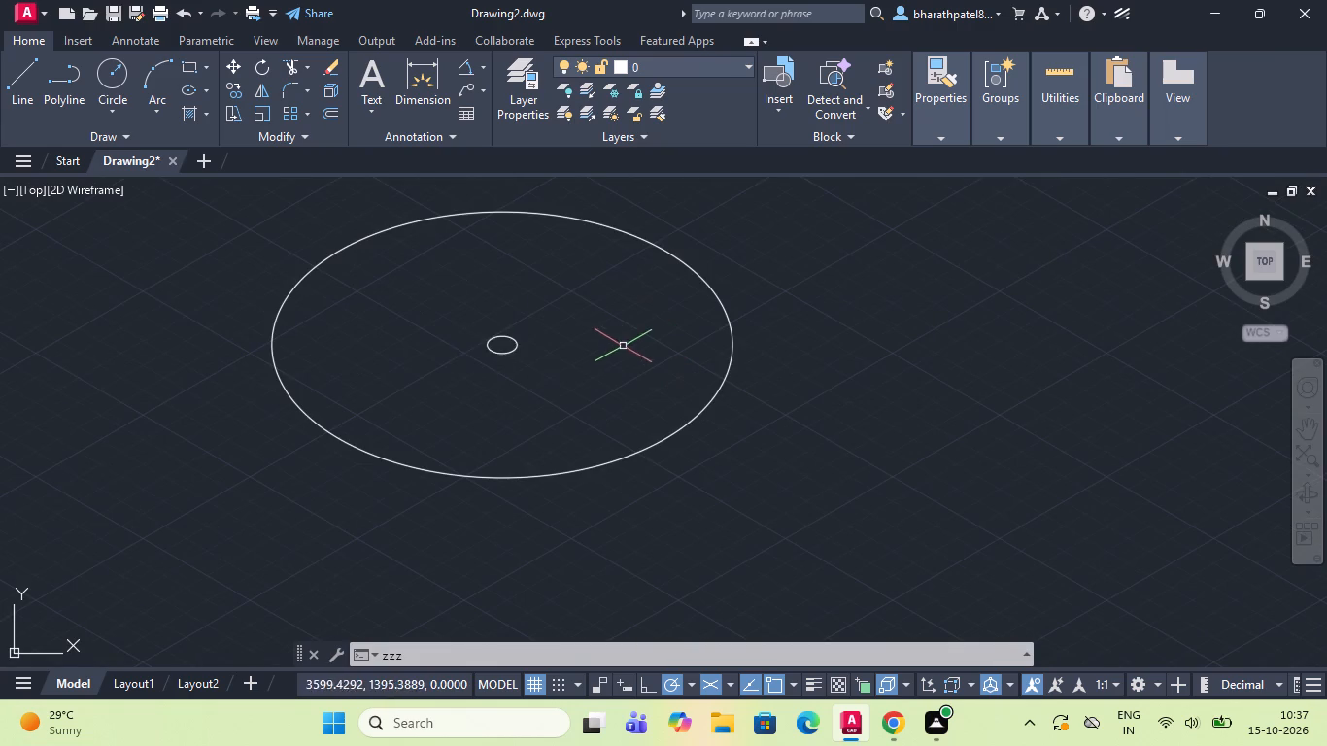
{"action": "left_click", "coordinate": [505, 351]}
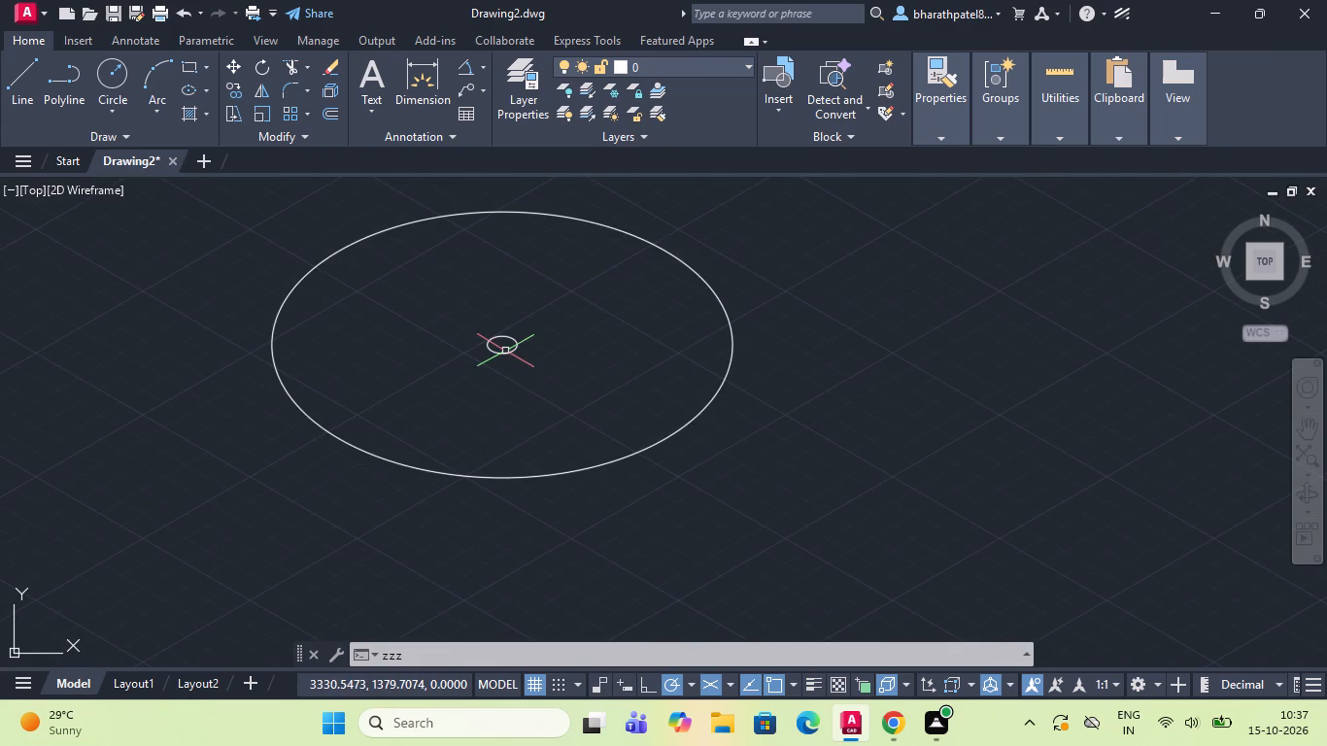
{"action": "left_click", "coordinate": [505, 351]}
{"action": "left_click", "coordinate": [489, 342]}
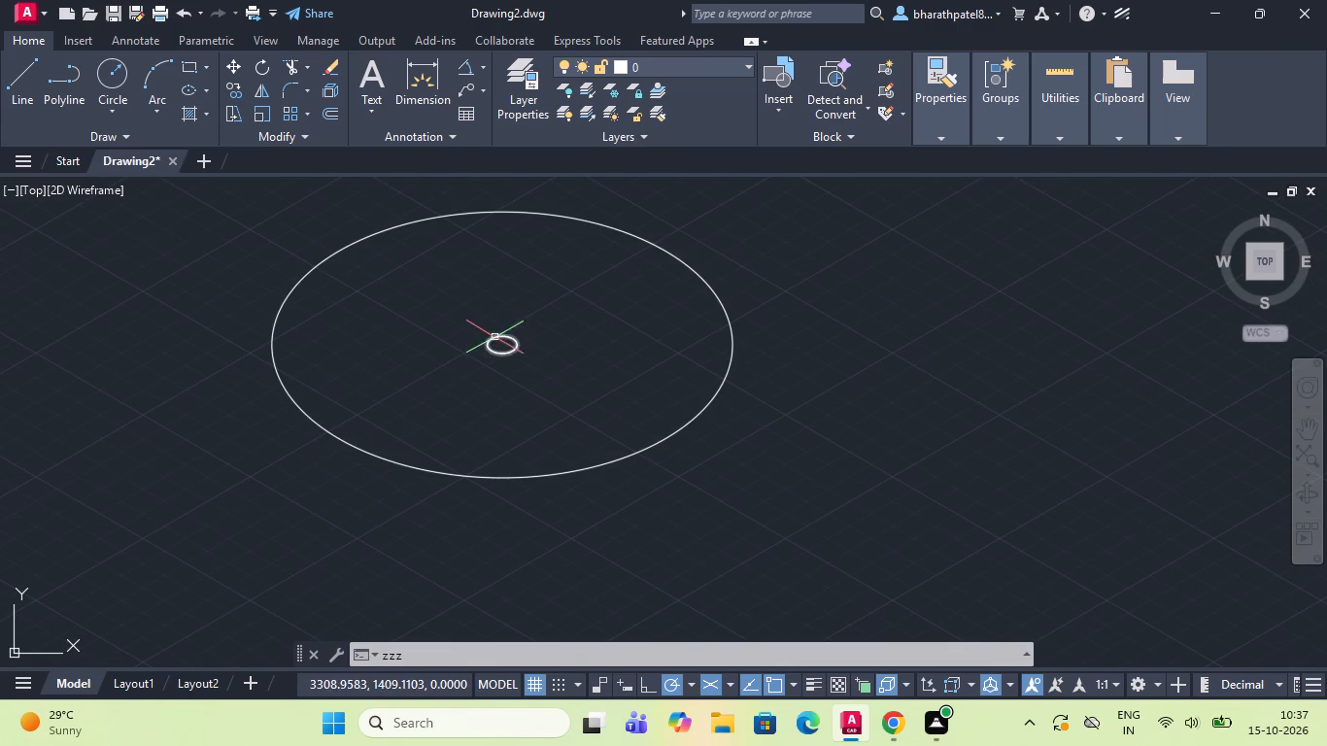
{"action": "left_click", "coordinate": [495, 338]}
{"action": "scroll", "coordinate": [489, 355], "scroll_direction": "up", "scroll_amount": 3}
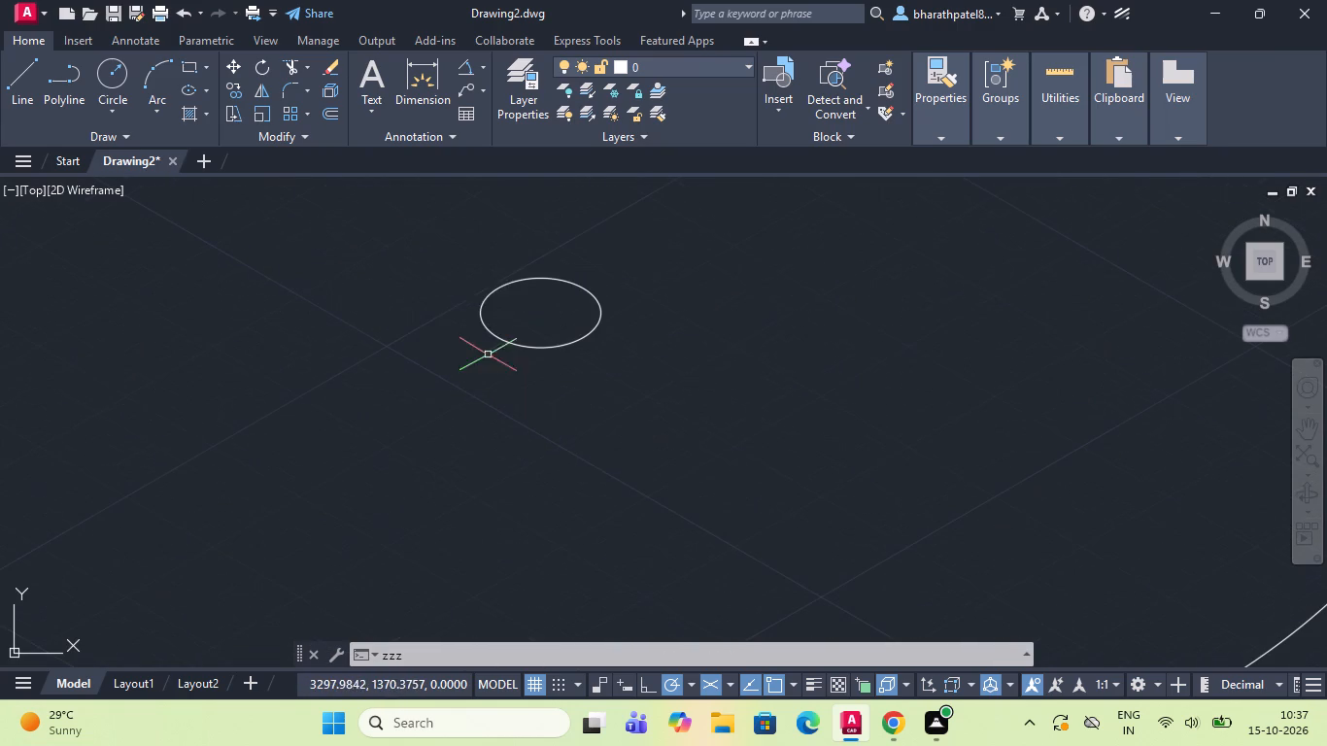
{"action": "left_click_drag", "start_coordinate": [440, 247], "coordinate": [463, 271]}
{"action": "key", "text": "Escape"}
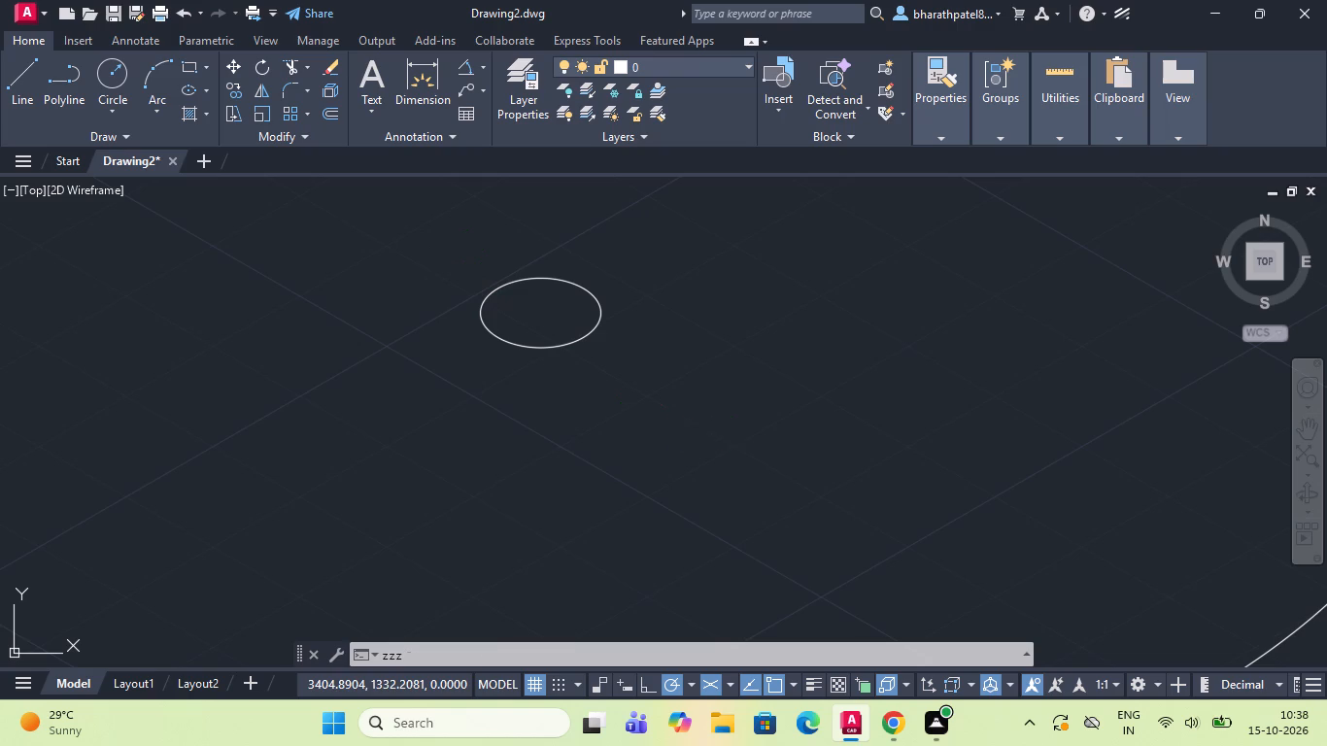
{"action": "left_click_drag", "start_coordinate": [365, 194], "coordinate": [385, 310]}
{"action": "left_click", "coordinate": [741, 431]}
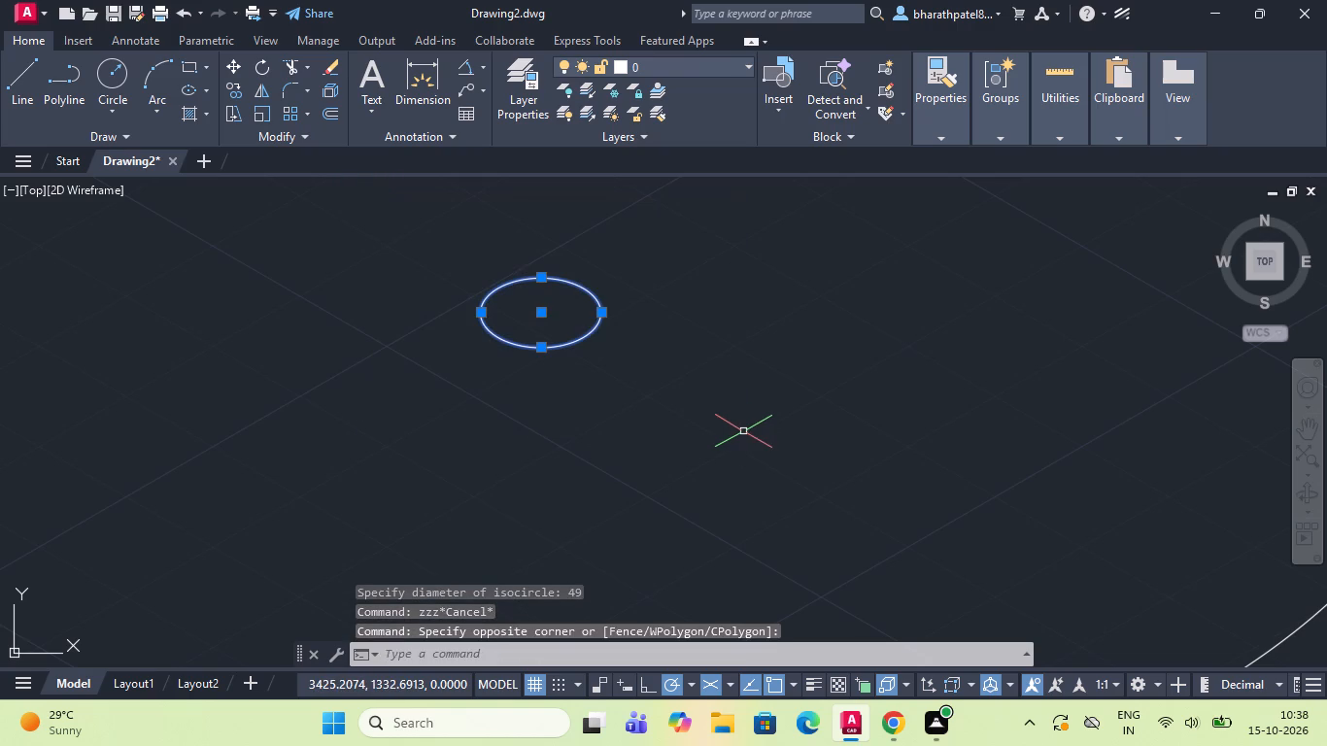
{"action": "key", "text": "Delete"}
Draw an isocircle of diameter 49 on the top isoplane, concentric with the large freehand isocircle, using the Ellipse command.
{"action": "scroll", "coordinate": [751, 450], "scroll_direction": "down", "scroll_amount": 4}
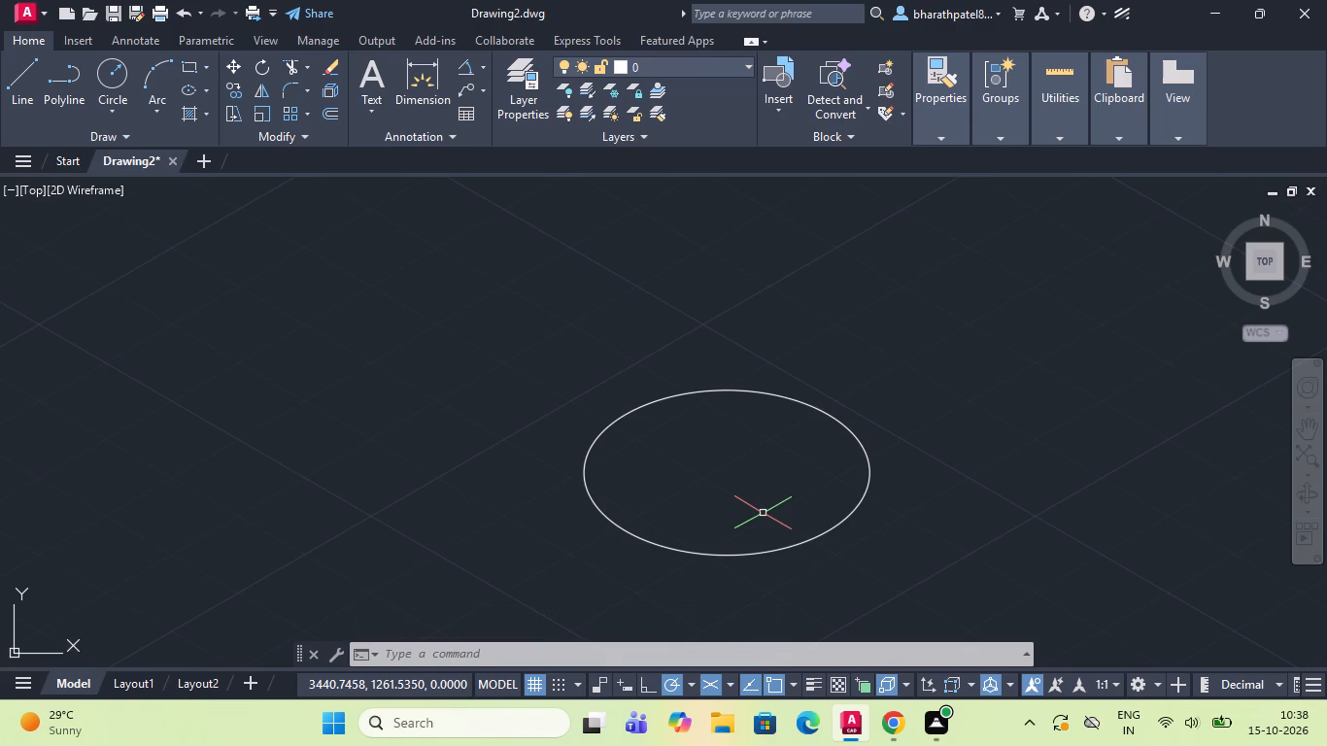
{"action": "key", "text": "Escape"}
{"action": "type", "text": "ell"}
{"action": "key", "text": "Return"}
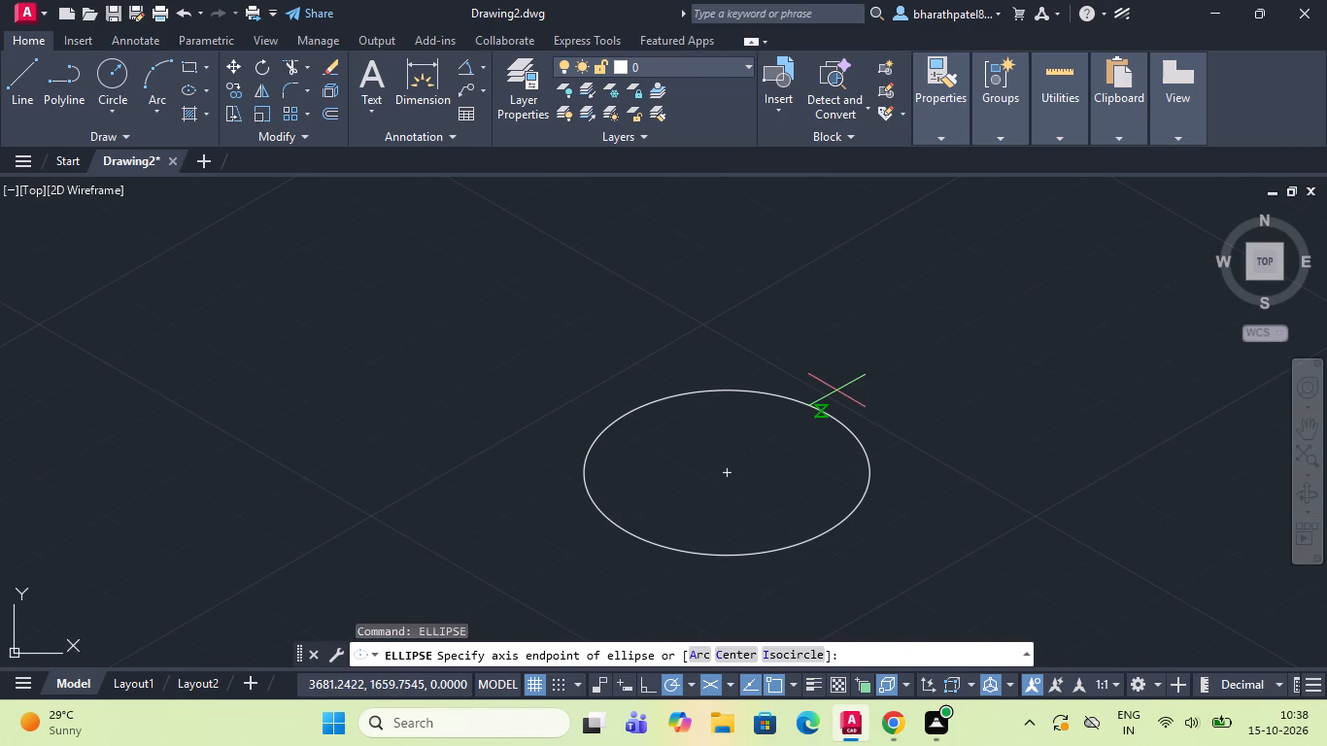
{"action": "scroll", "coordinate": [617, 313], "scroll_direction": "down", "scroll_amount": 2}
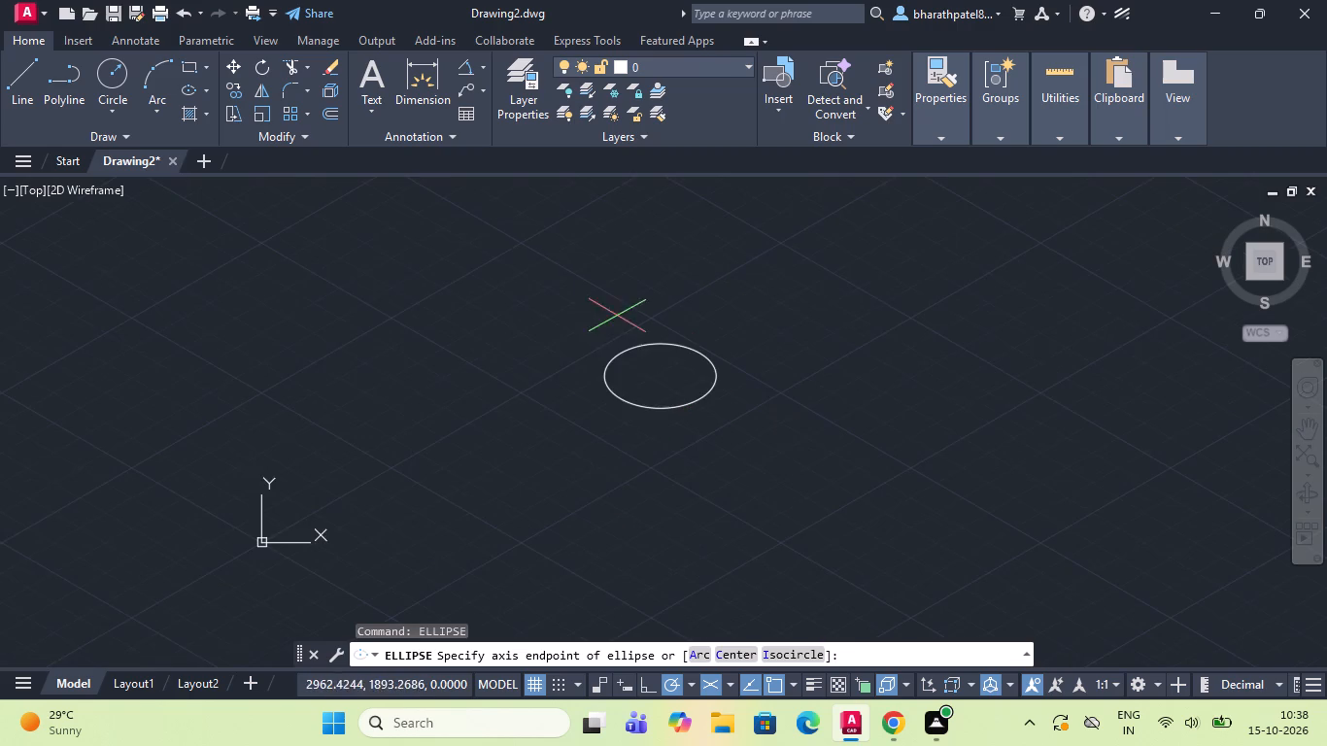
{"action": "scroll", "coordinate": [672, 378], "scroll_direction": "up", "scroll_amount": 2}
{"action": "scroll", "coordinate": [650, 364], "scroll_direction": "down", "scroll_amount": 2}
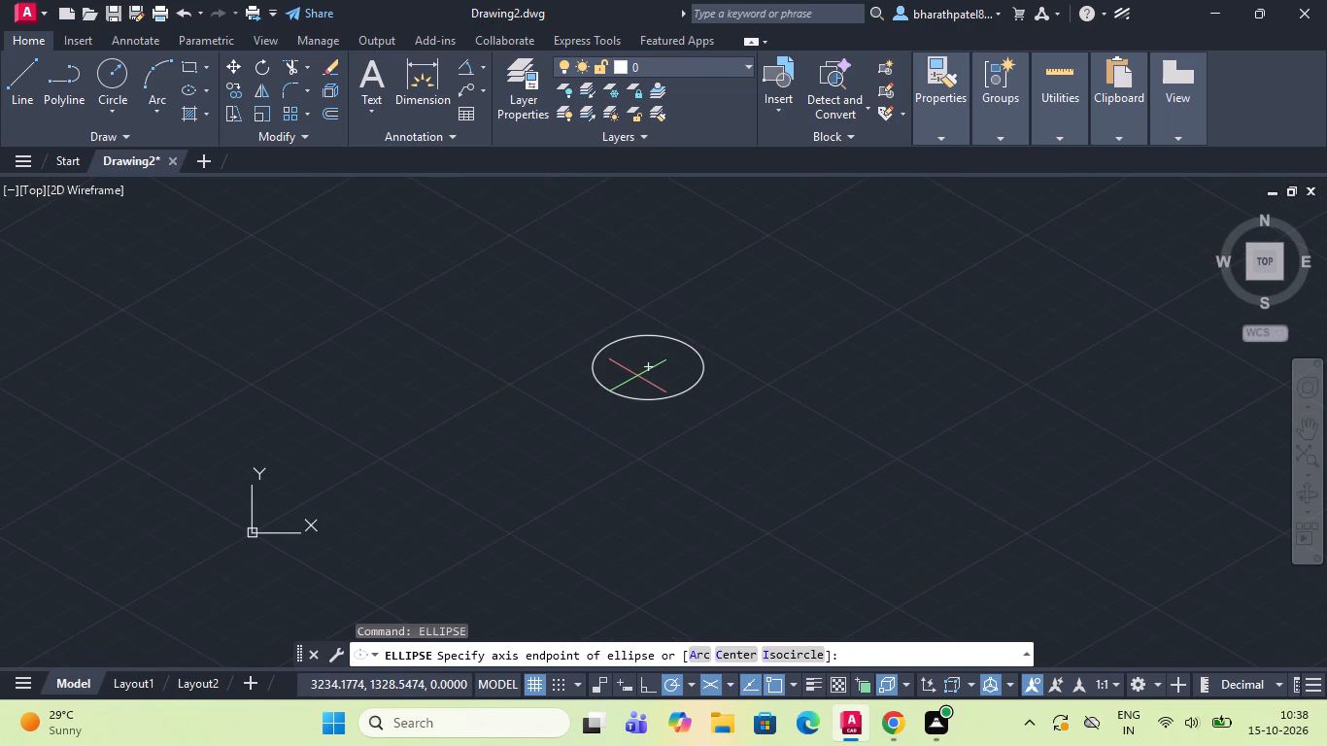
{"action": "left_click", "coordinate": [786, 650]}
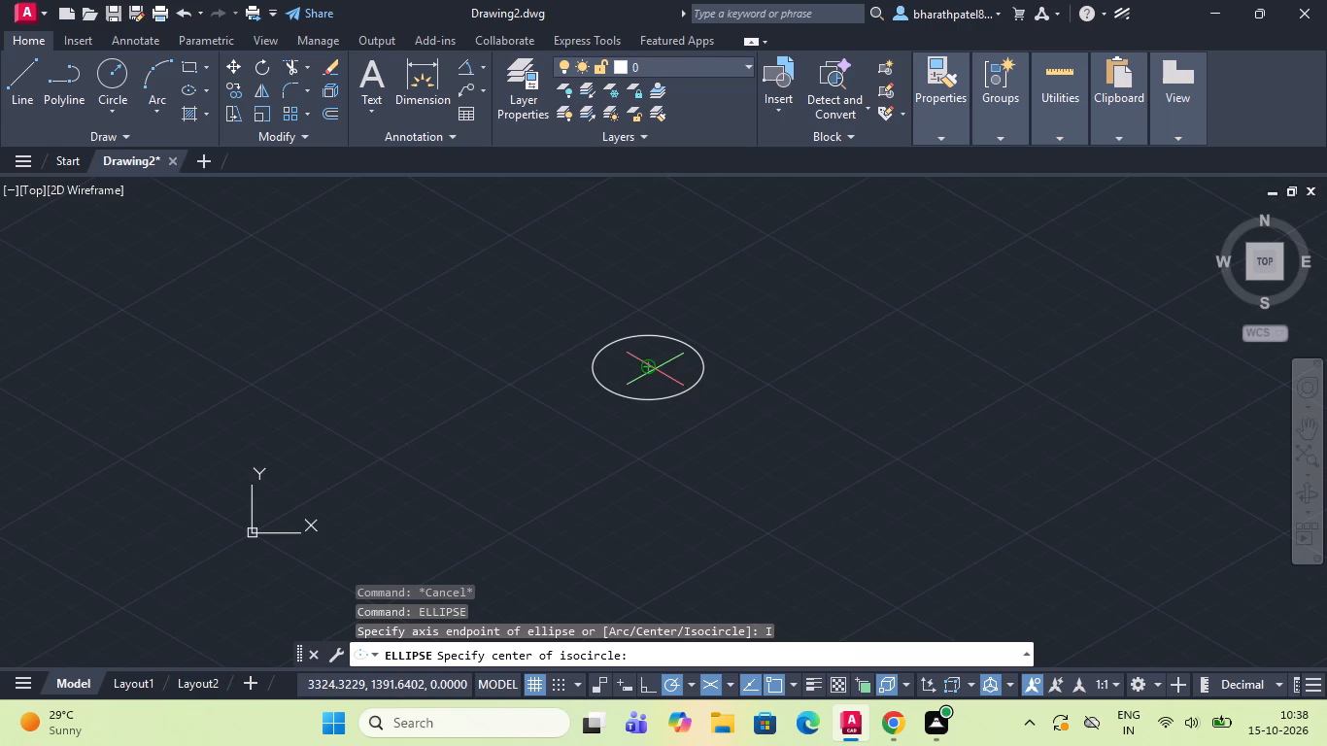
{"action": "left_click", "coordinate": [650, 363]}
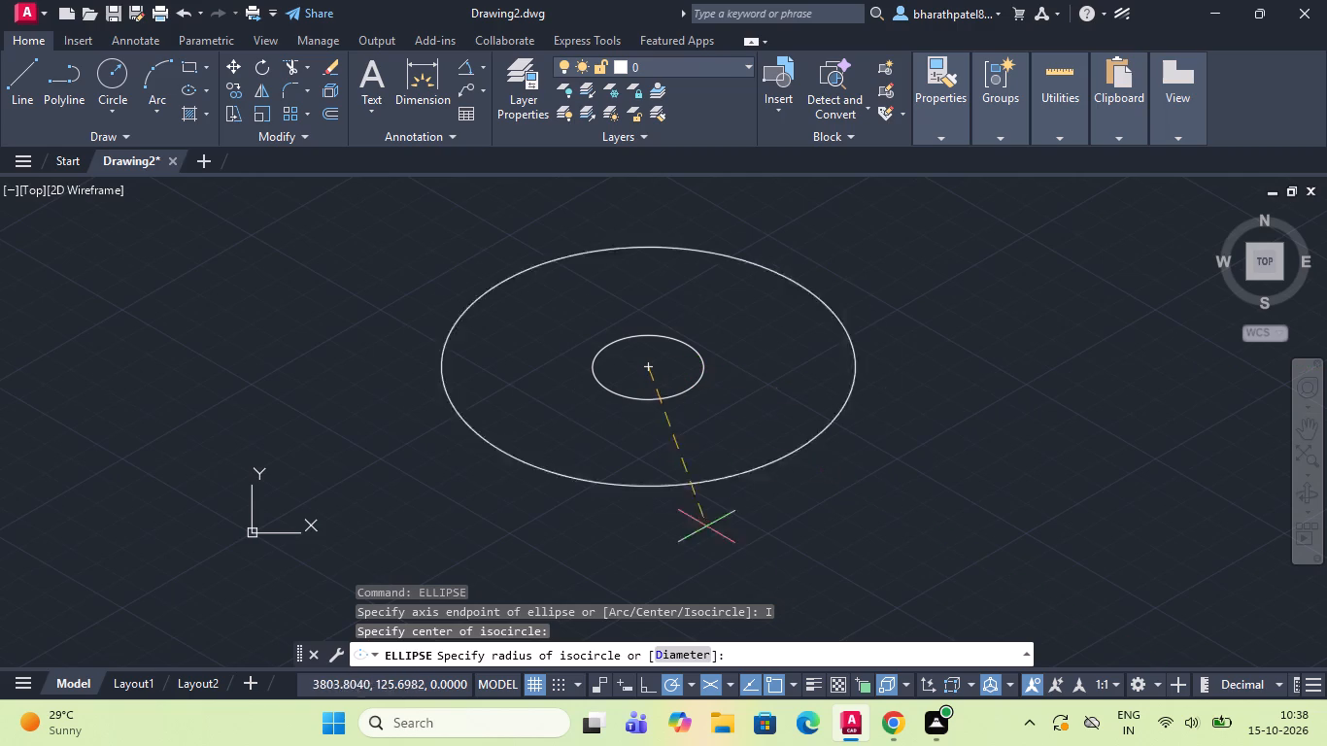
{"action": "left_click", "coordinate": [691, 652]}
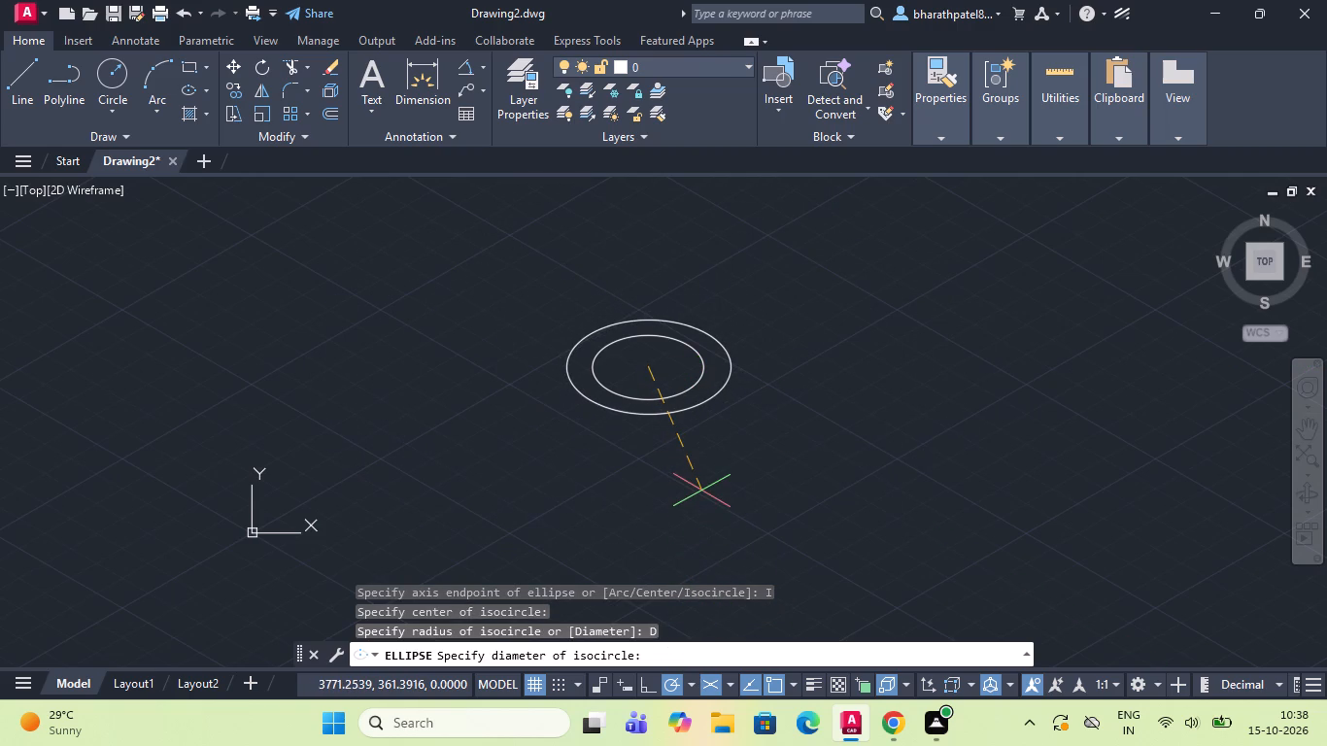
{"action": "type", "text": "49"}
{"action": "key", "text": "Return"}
Delete the large freehand outer isocircle, keeping the diameter 49 isocircle.
{"action": "scroll", "coordinate": [671, 361], "scroll_direction": "up", "scroll_amount": 3}
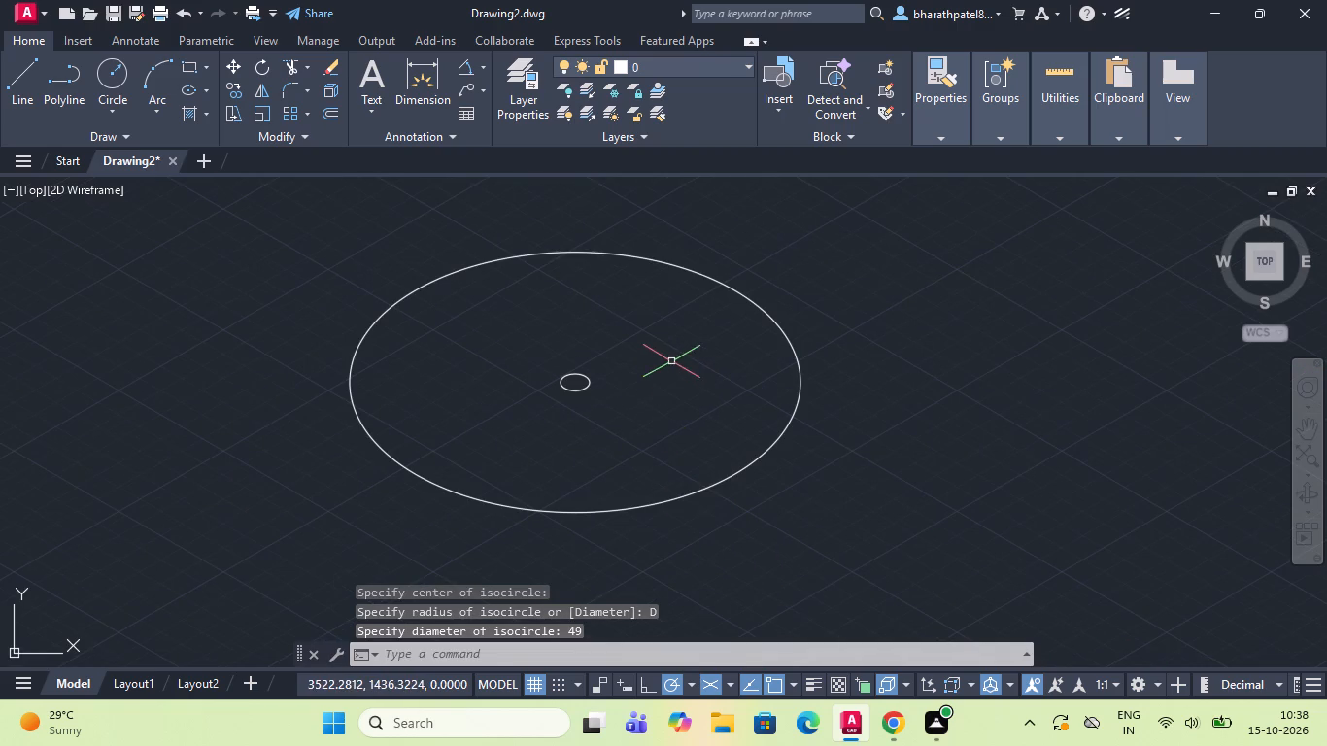
{"action": "left_click", "coordinate": [647, 506]}
{"action": "key", "text": "Delete"}
{"action": "key", "text": "Delete"}
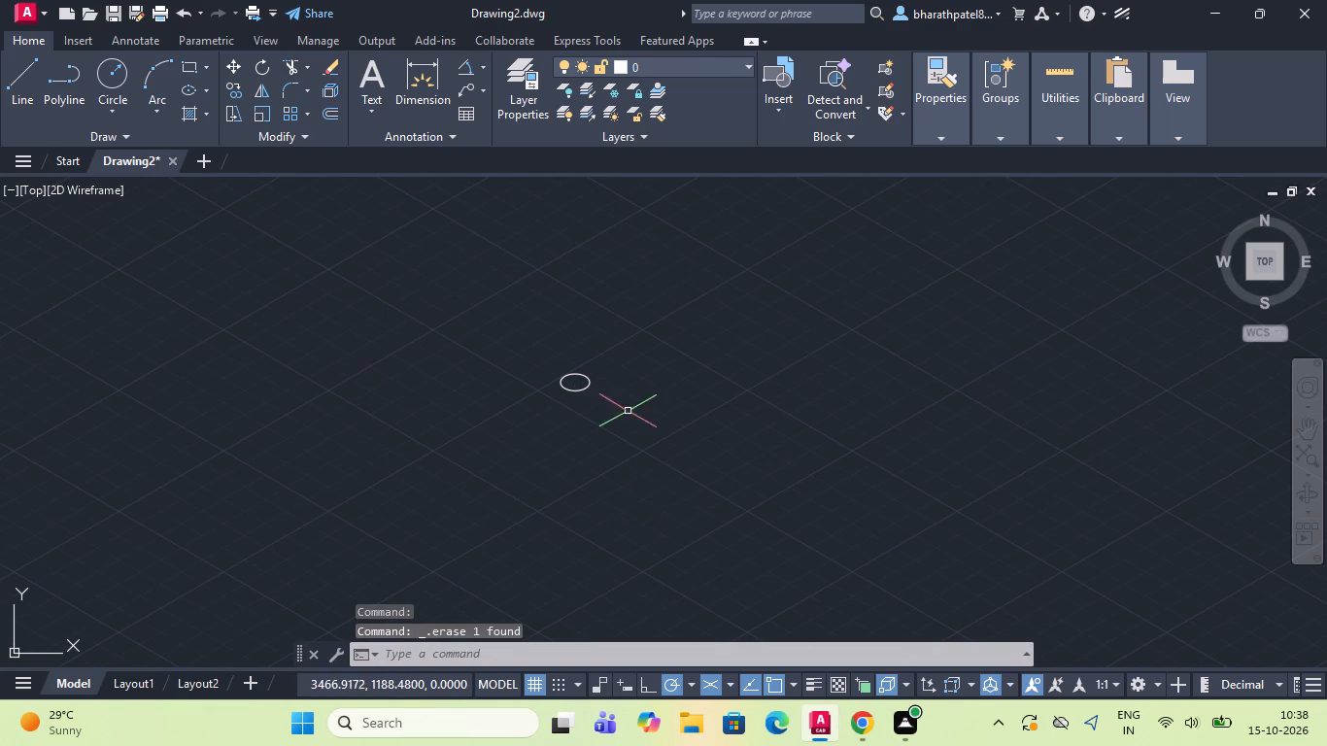
Draw an isocircle of radius 36 on the top isoplane, concentric with the diameter 49 isocircle, using the Ellipse command.
{"action": "scroll", "coordinate": [560, 367], "scroll_direction": "up", "scroll_amount": 3}
{"action": "scroll", "coordinate": [687, 406], "scroll_direction": "up", "scroll_amount": 3}
{"action": "scroll", "coordinate": [687, 404], "scroll_direction": "down", "scroll_amount": 2}
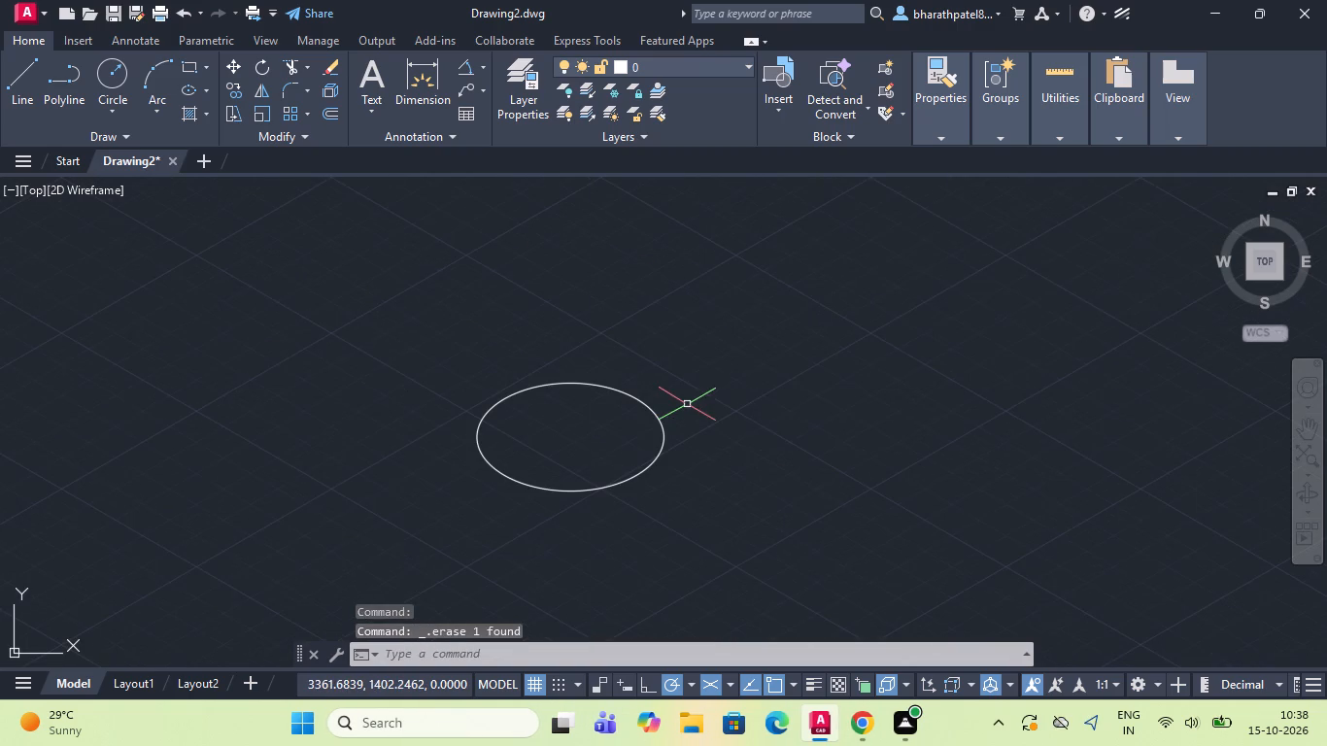
{"action": "key", "text": "space"}
{"action": "key", "text": "Escape"}
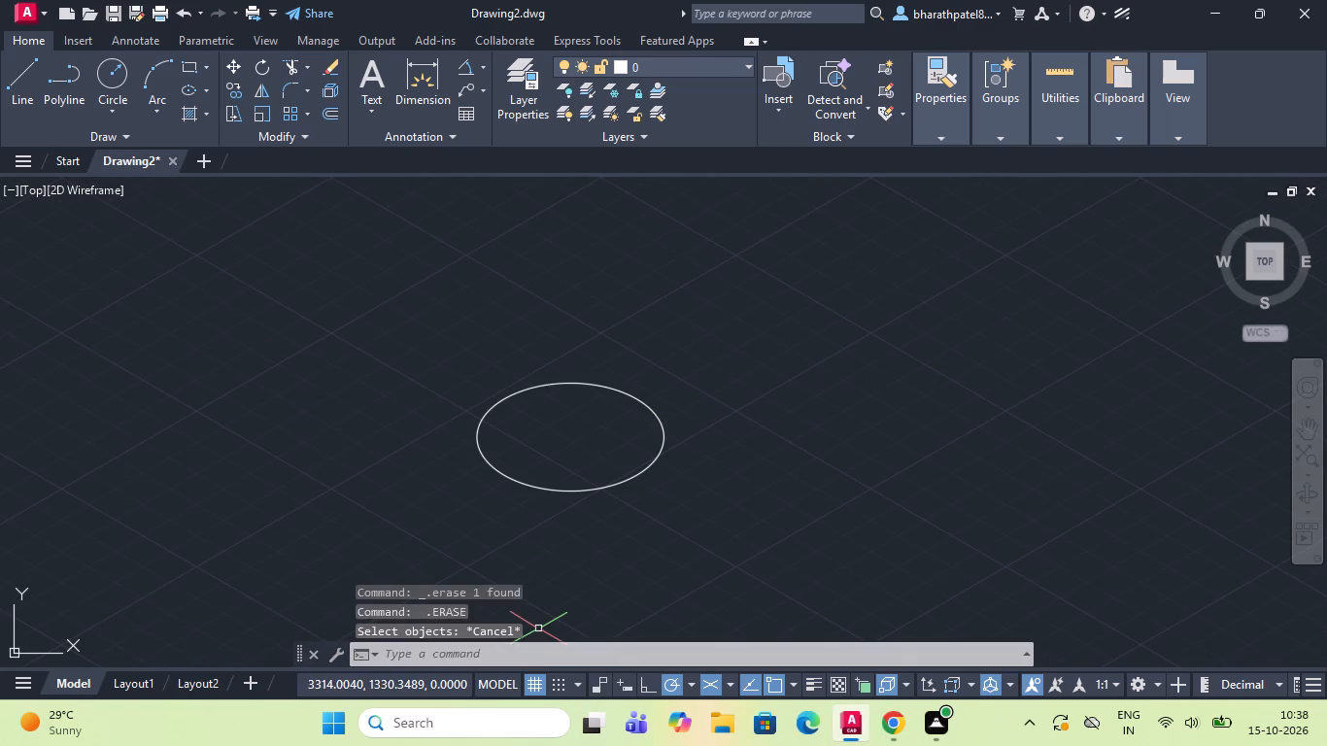
{"action": "type", "text": "ell"}
{"action": "key", "text": "Return"}
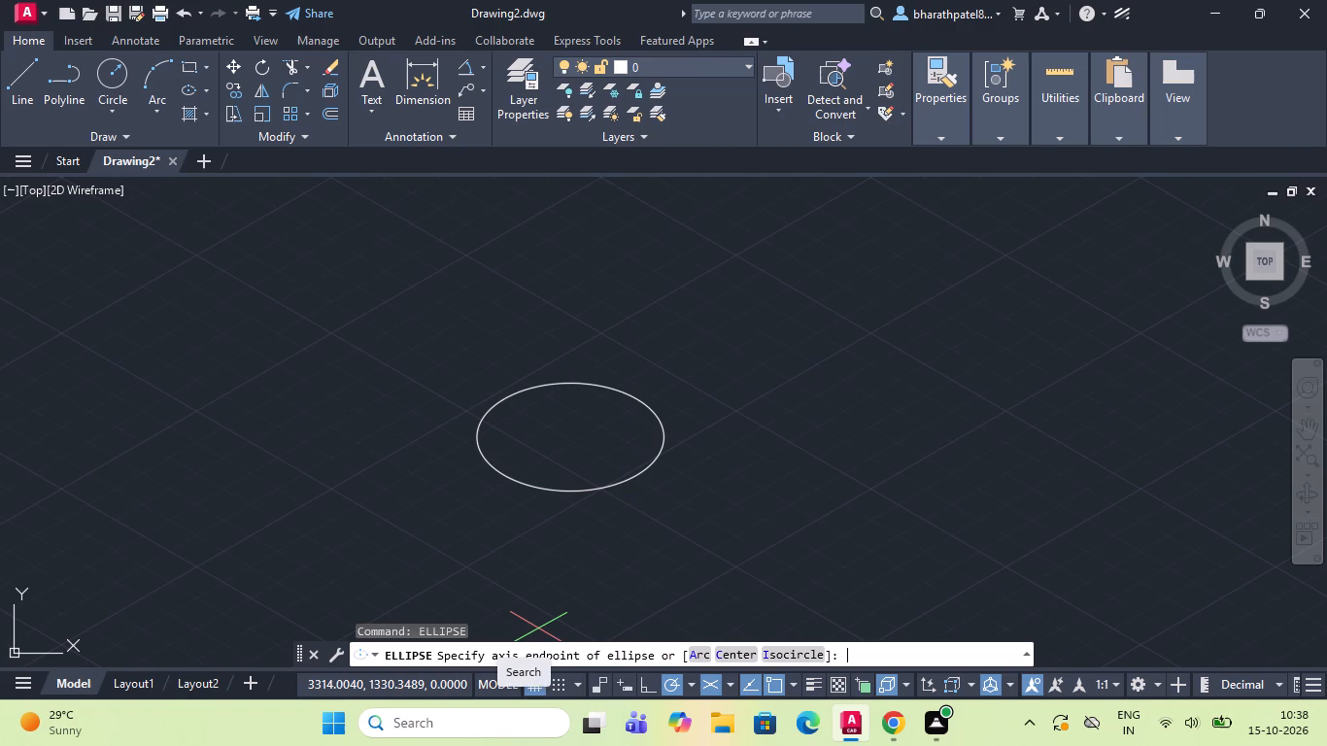
{"action": "left_click", "coordinate": [786, 656]}
{"action": "left_click_drag", "start_coordinate": [573, 440], "coordinate": [588, 445]}
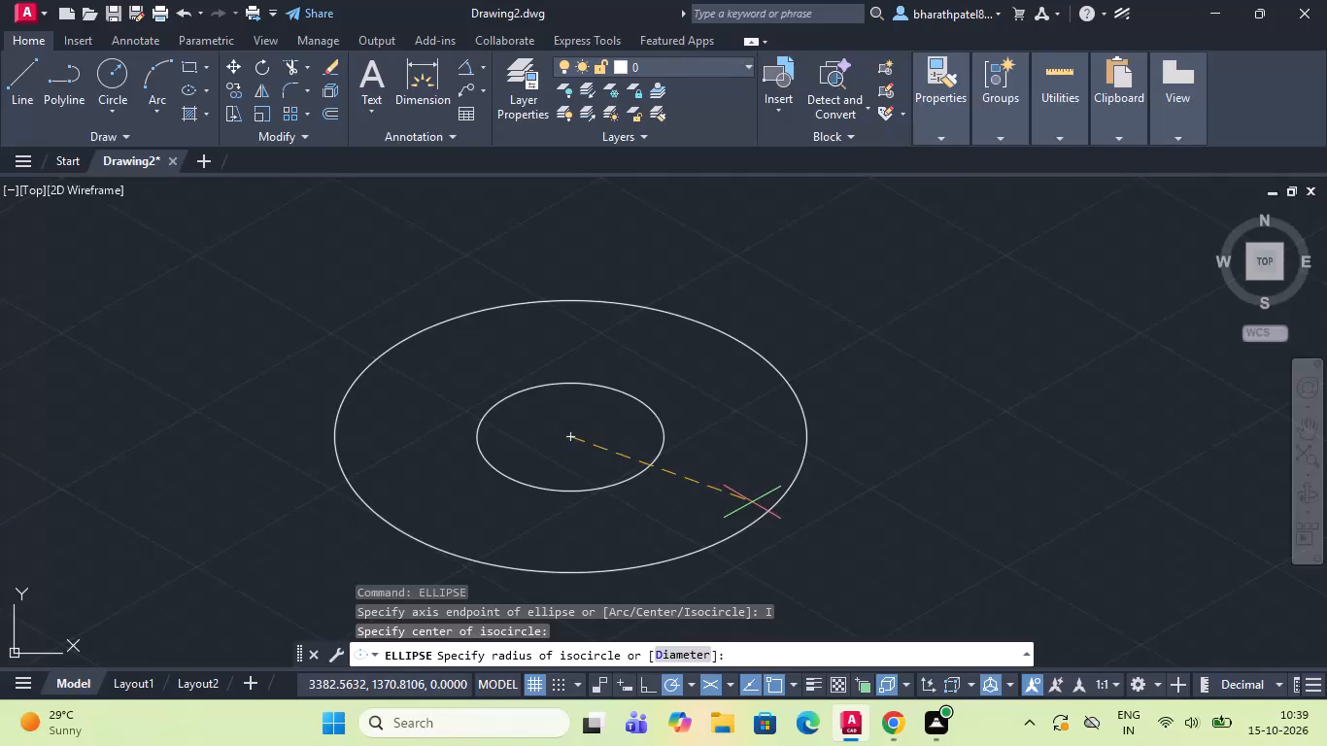
{"action": "key", "text": "3"}
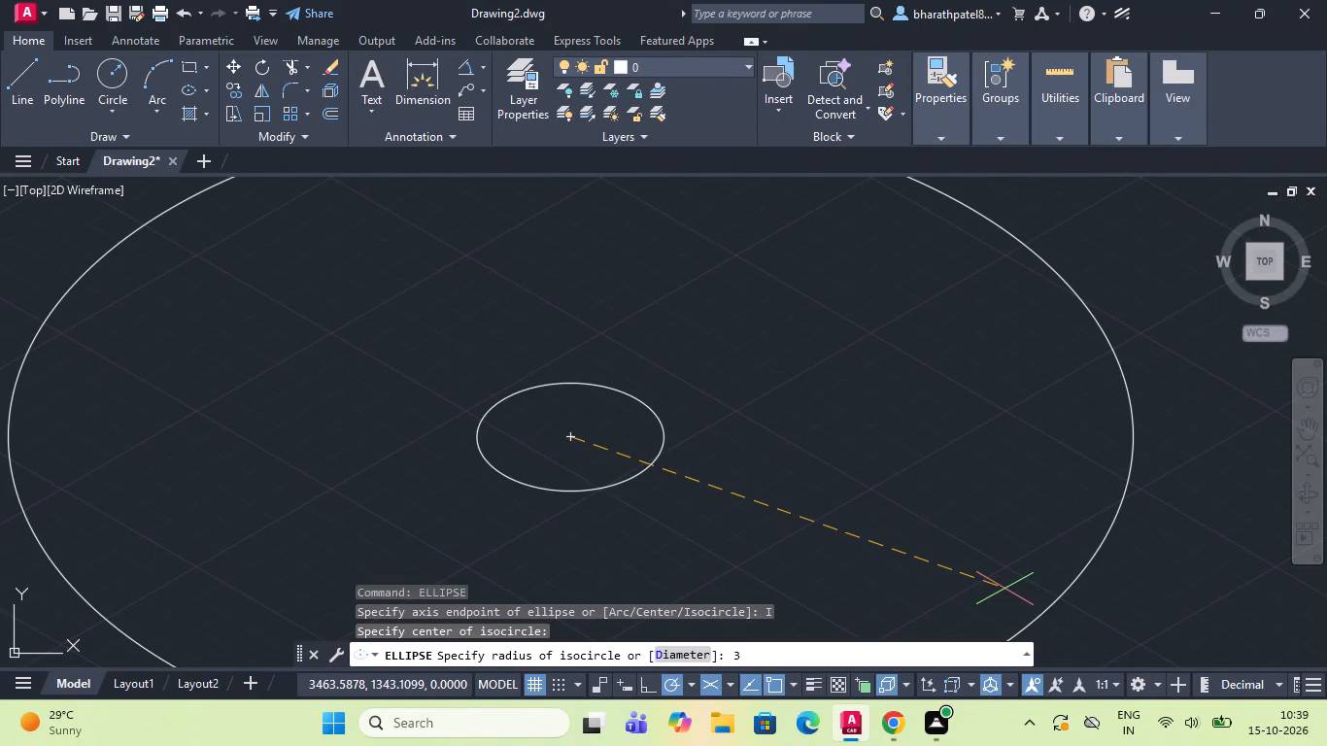
{"action": "key", "text": "6"}
{"action": "key", "text": "Return"}
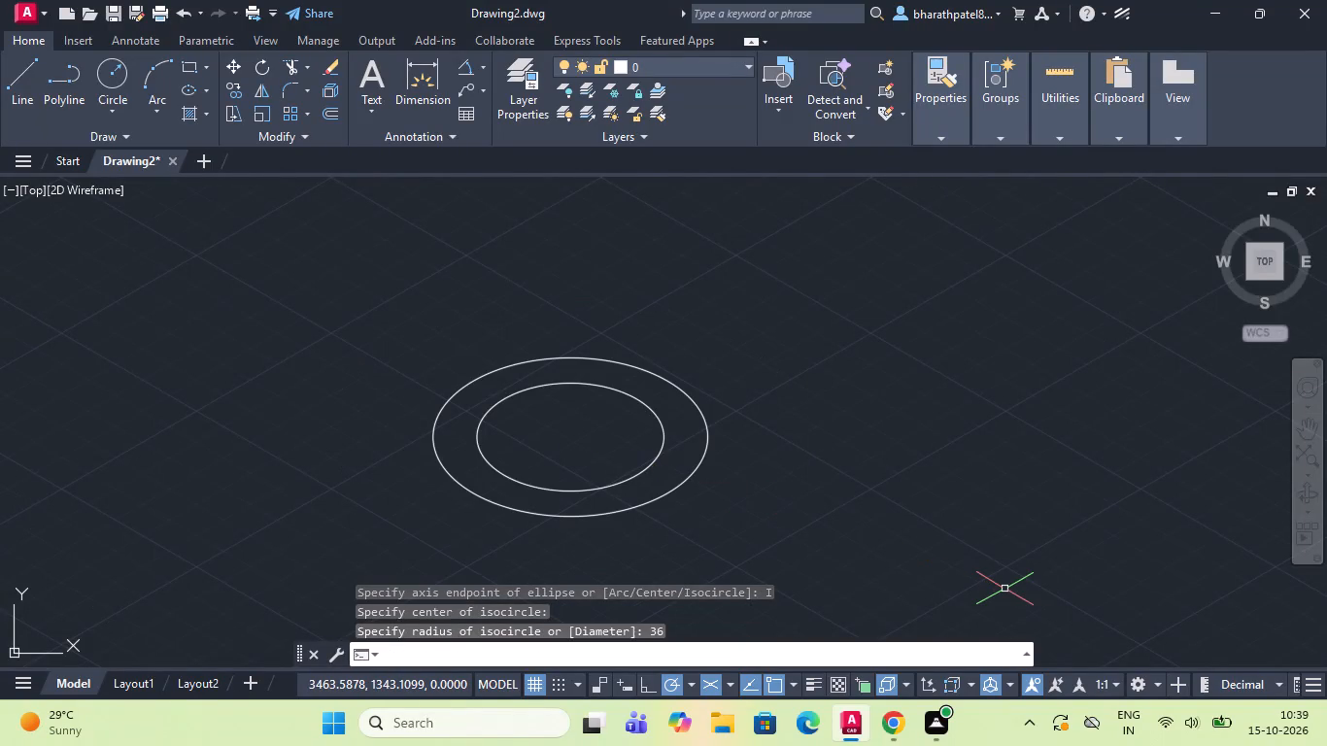
Draw a line from the isocircles' common centre outwards at 210°, about 84 units long.
{"action": "scroll", "coordinate": [754, 508], "scroll_direction": "down", "scroll_amount": 1}
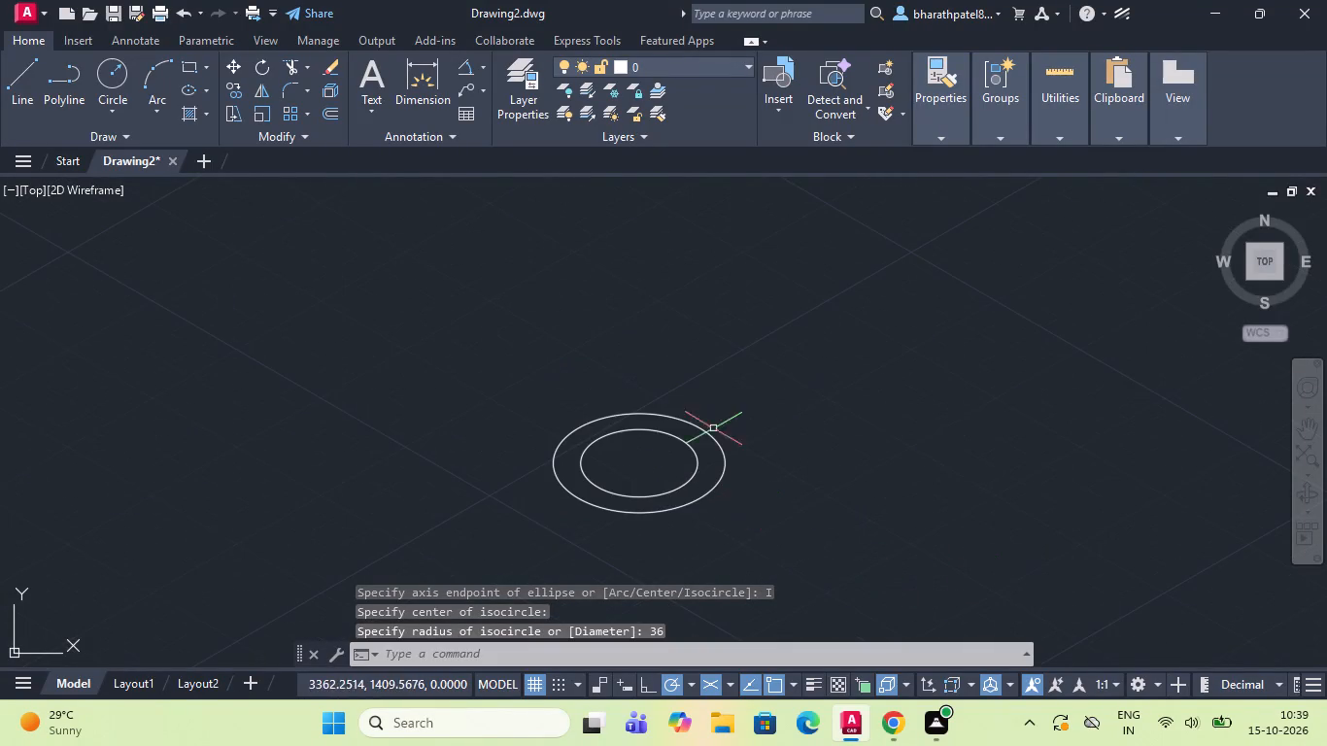
{"action": "scroll", "coordinate": [711, 421], "scroll_direction": "down", "scroll_amount": 2}
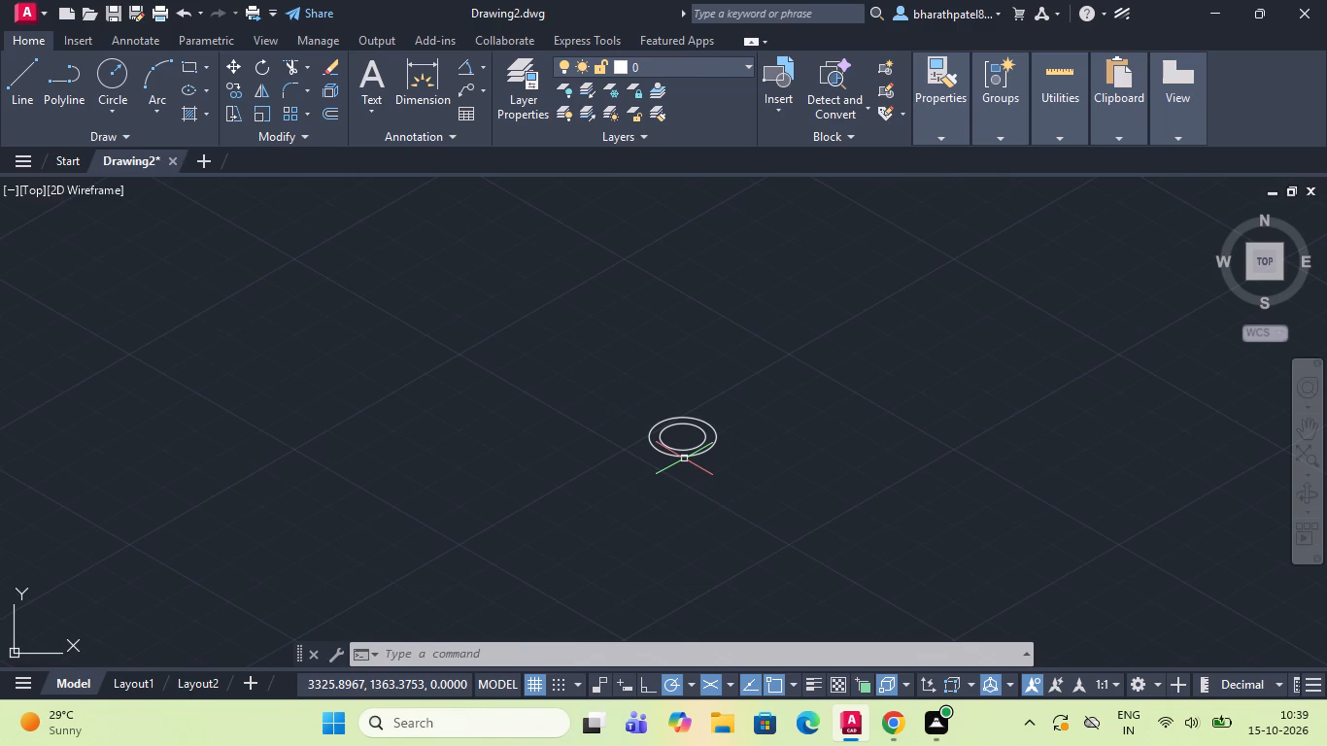
{"action": "scroll", "coordinate": [667, 461], "scroll_direction": "up", "scroll_amount": 2}
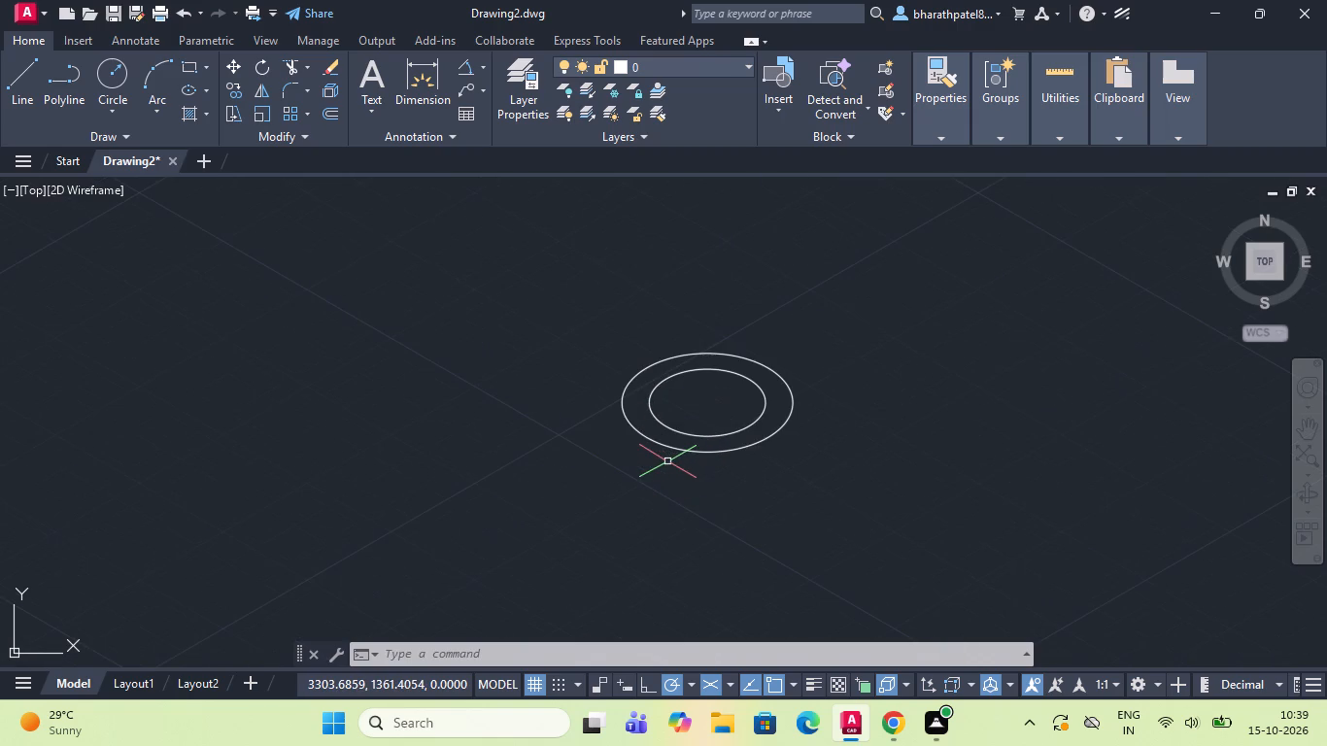
{"action": "left_click", "coordinate": [18, 73]}
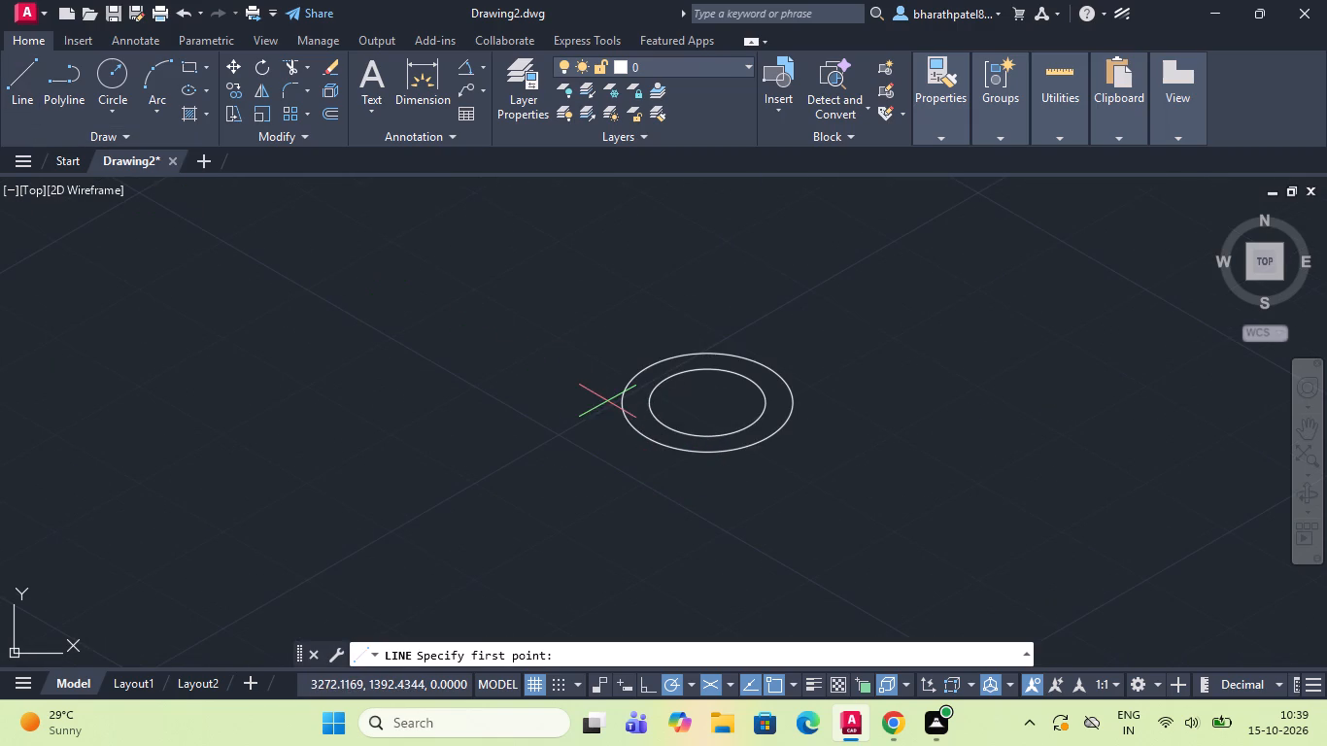
{"action": "left_click", "coordinate": [707, 400]}
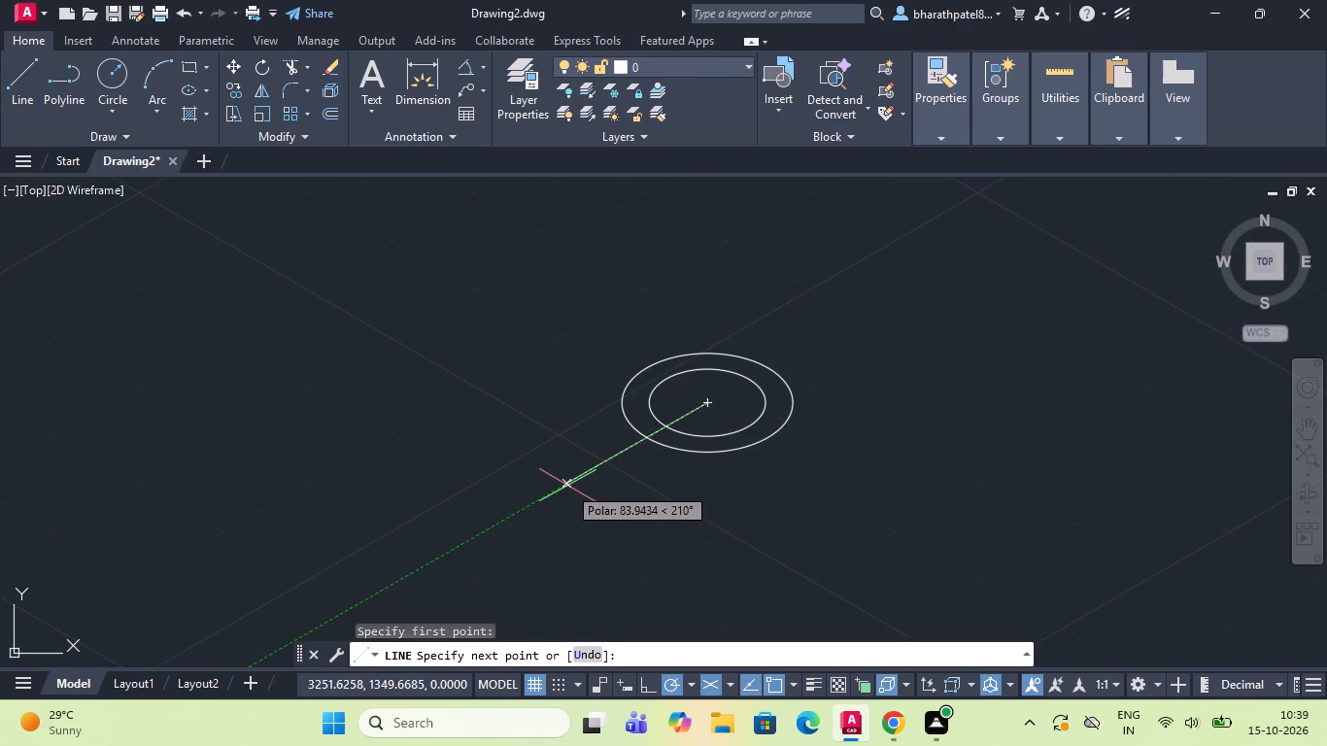
{"action": "left_click", "coordinate": [567, 486]}
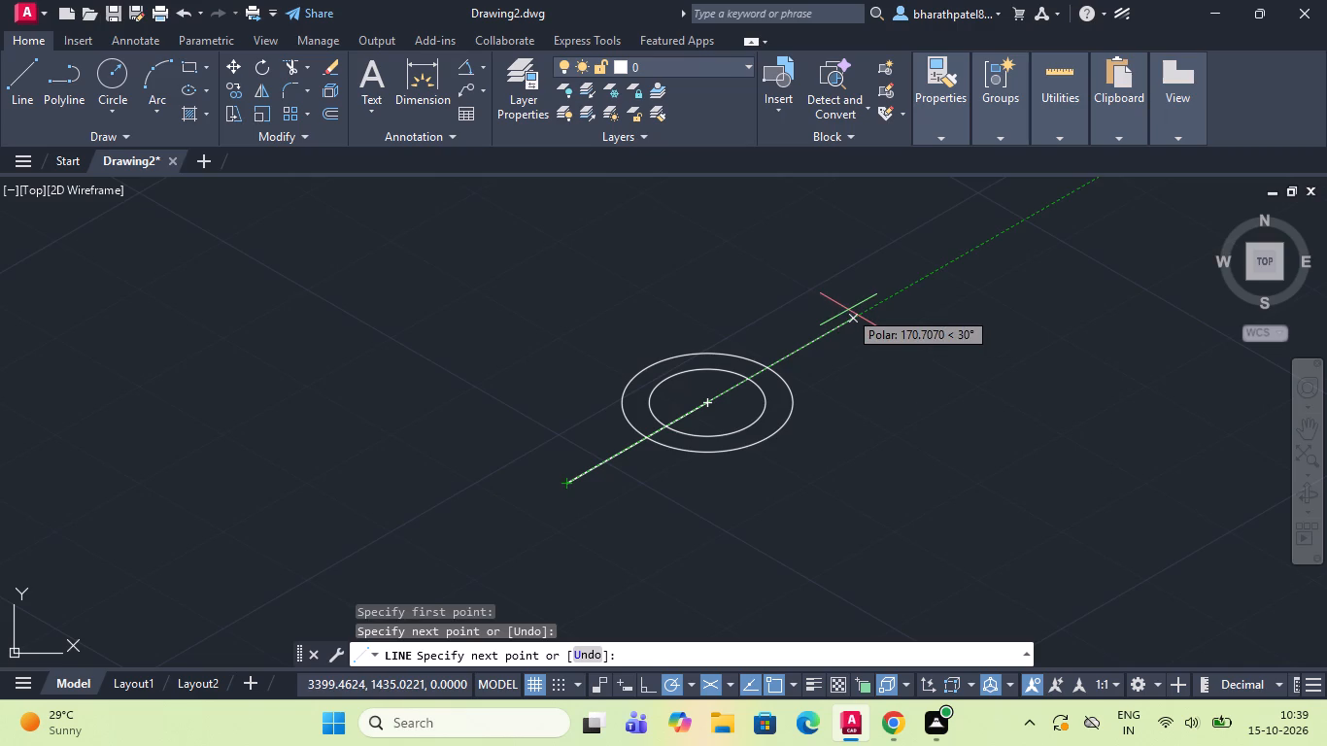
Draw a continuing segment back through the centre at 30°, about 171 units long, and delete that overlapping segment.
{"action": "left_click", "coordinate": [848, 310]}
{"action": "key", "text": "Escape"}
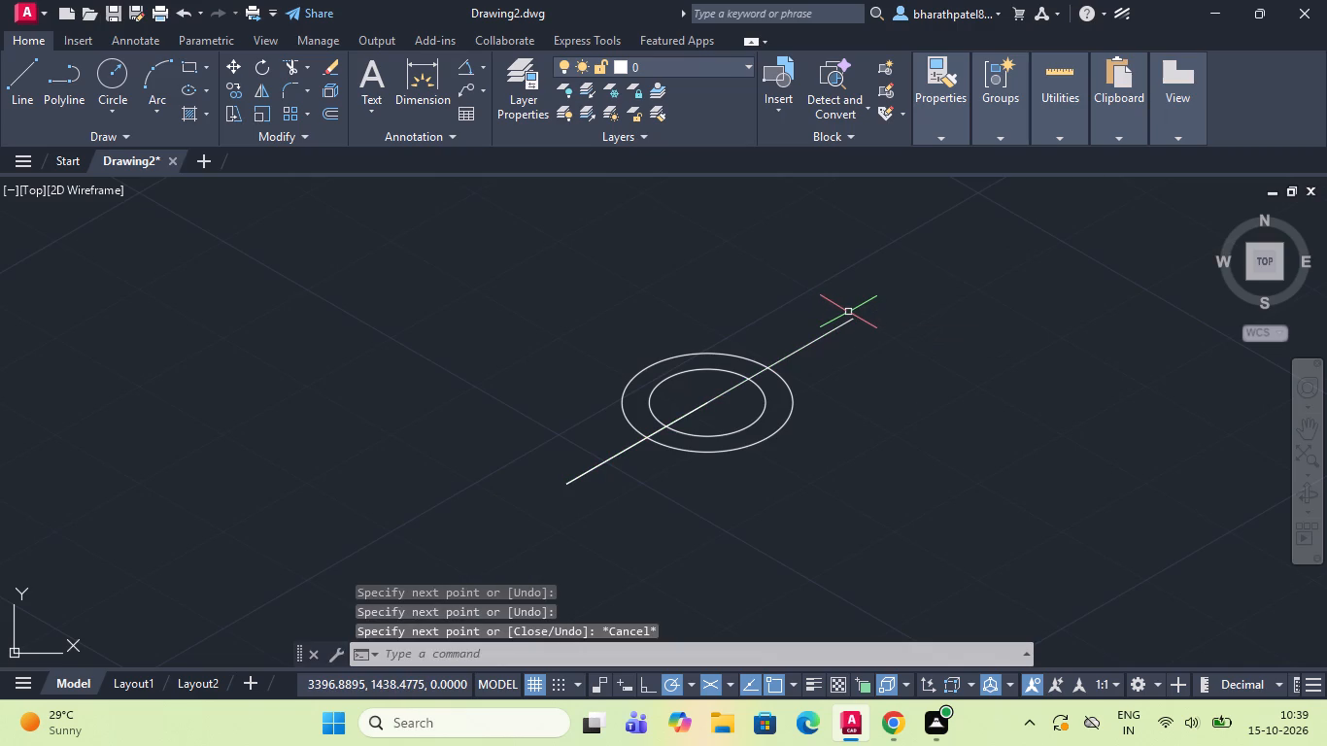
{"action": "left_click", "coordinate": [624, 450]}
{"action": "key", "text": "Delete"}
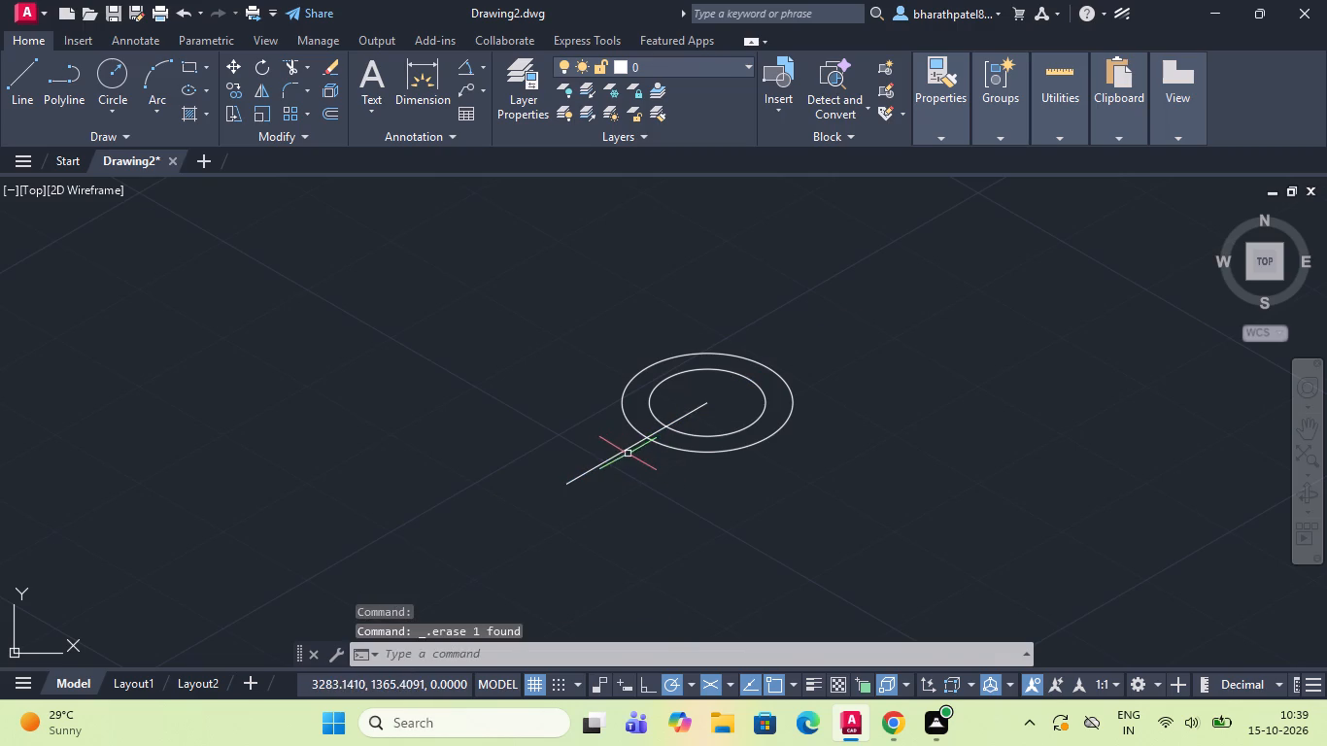
Draw a separate line from the isocircles' common centre outwards at 30°, about 68 units long.
{"action": "left_click", "coordinate": [13, 90]}
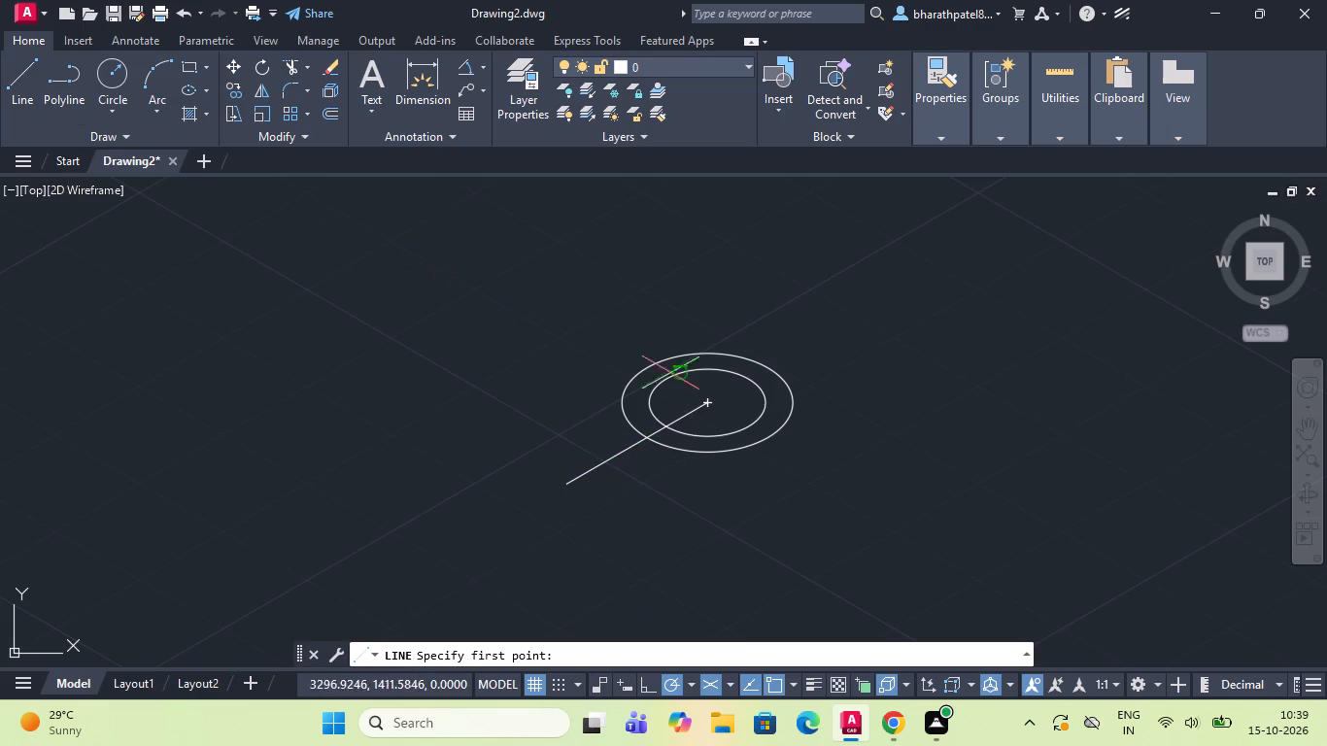
{"action": "left_click_drag", "start_coordinate": [704, 402], "coordinate": [741, 381]}
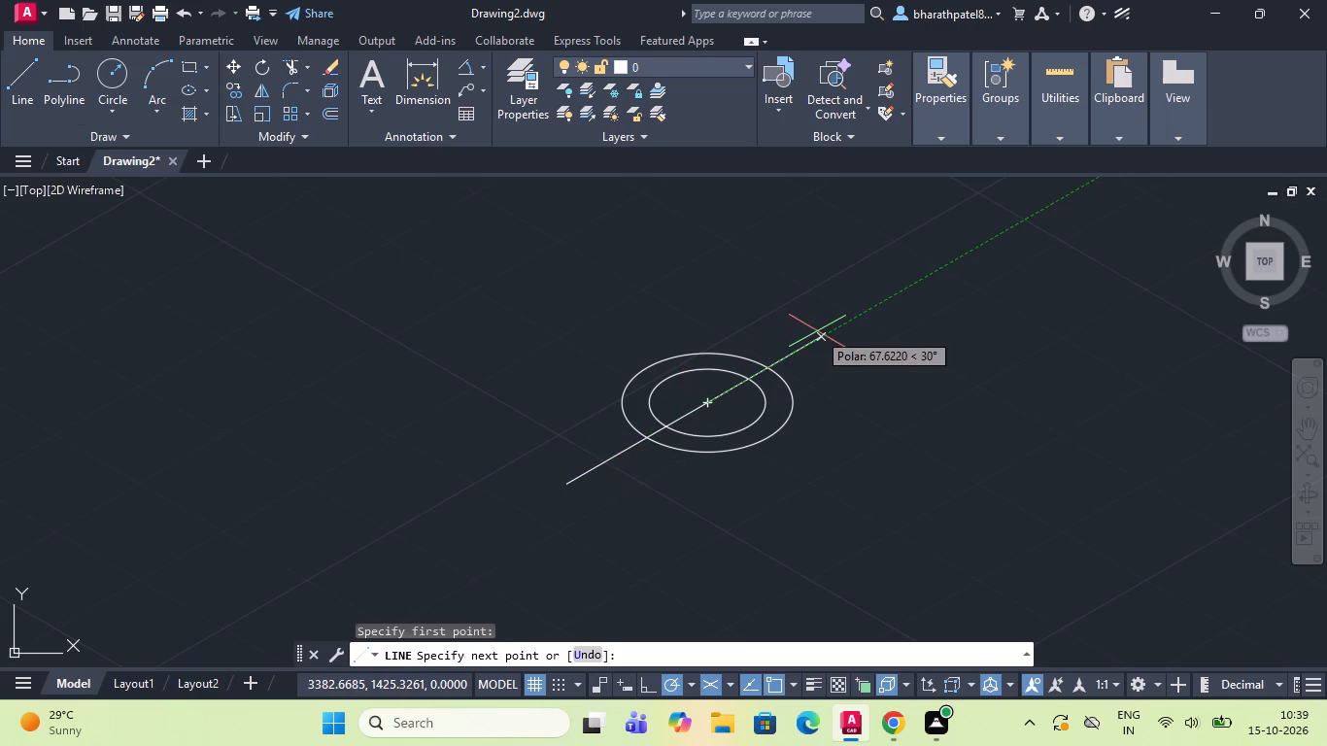
{"action": "left_click", "coordinate": [820, 332]}
{"action": "key", "text": "Escape"}
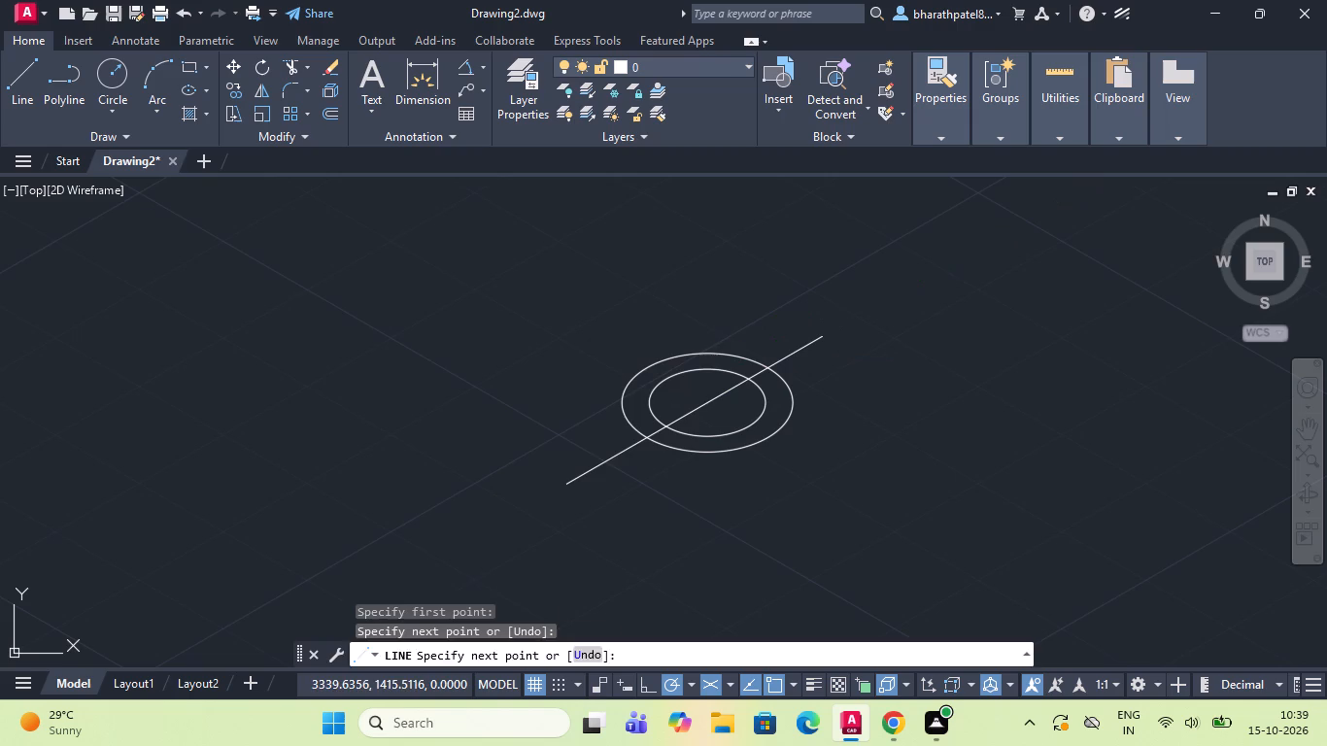
Delete the line running from the isocircles' common centre outwards at 210°.
{"action": "left_click", "coordinate": [611, 461]}
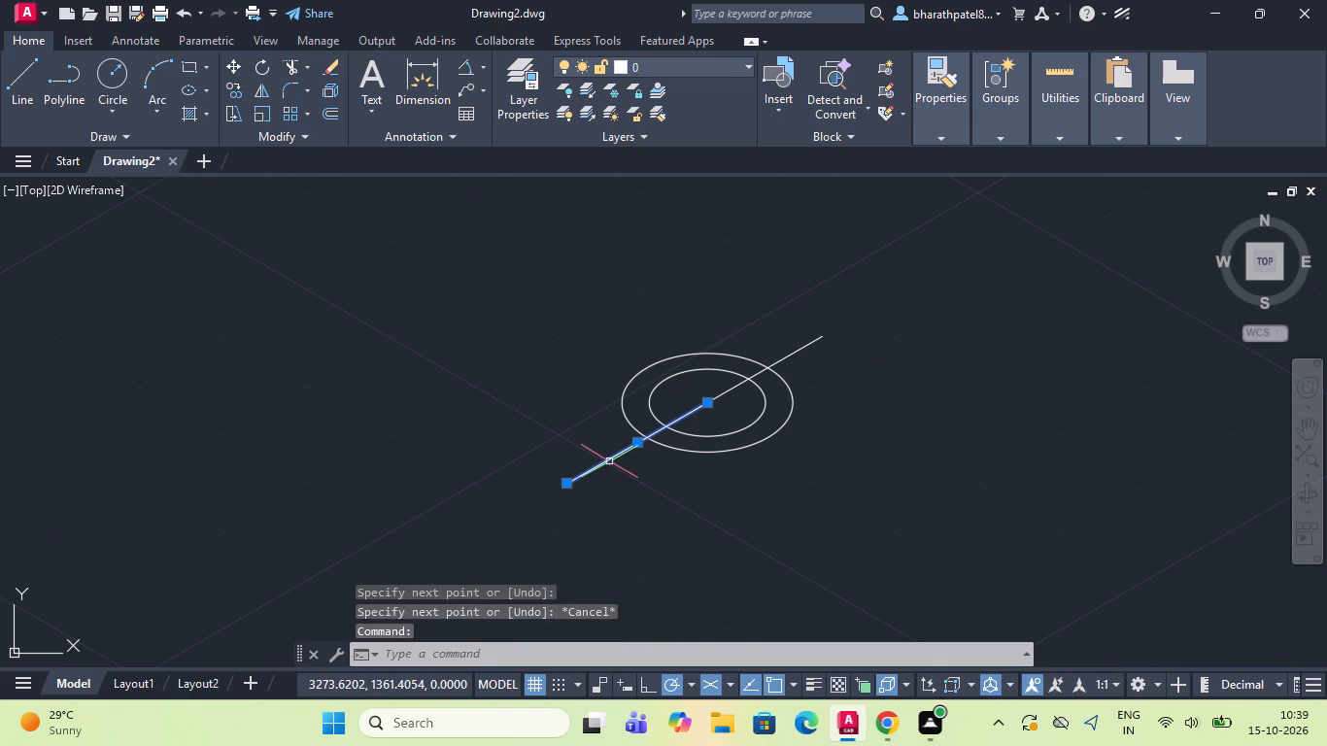
{"action": "key", "text": "Delete"}
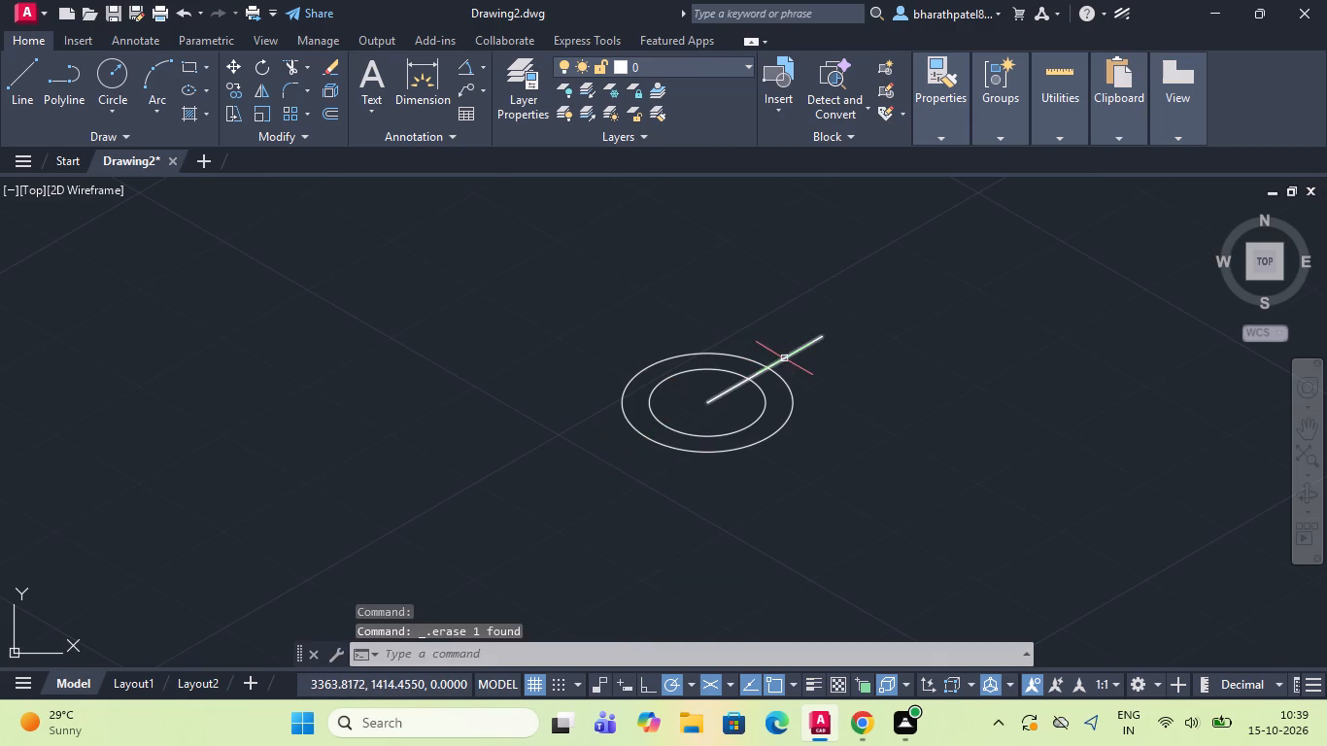
Create a polar array of the 30° line about the isocircles' common centre with 3 items over 360°.
{"action": "left_click", "coordinate": [784, 358]}
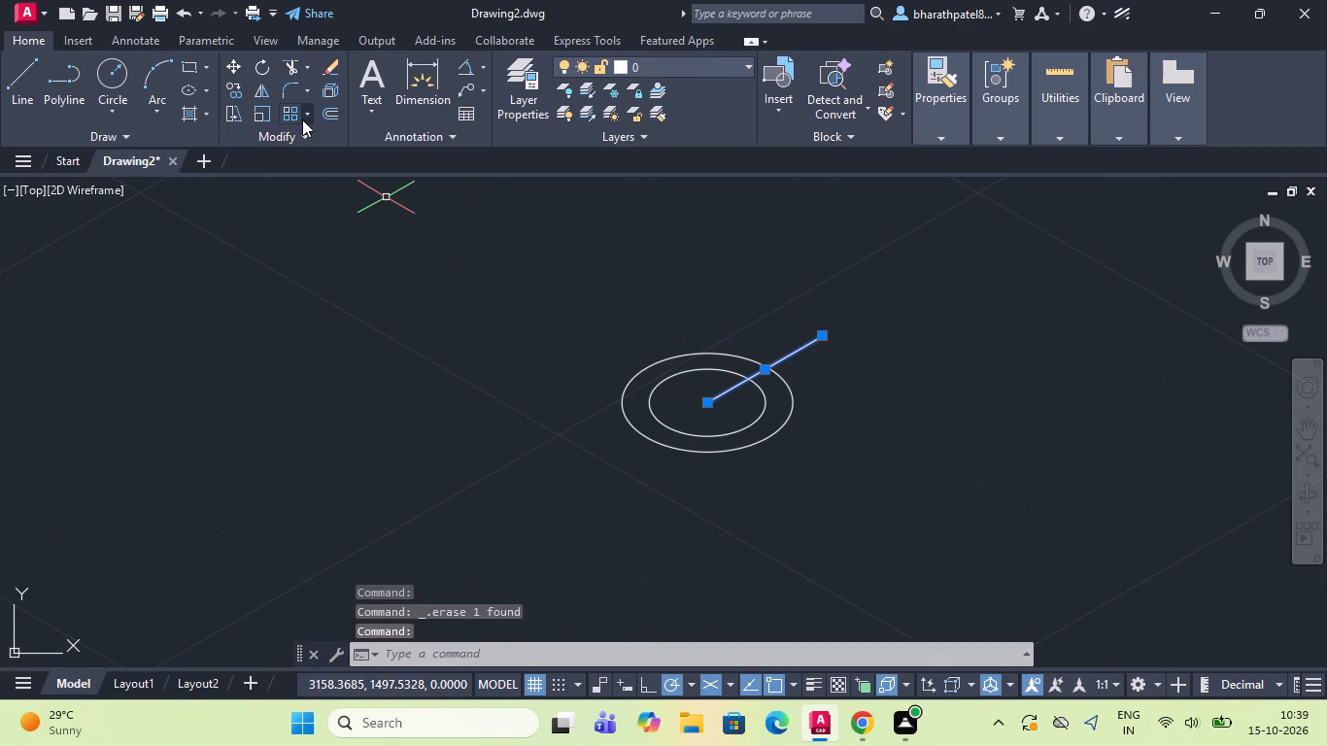
{"action": "left_click", "coordinate": [305, 114]}
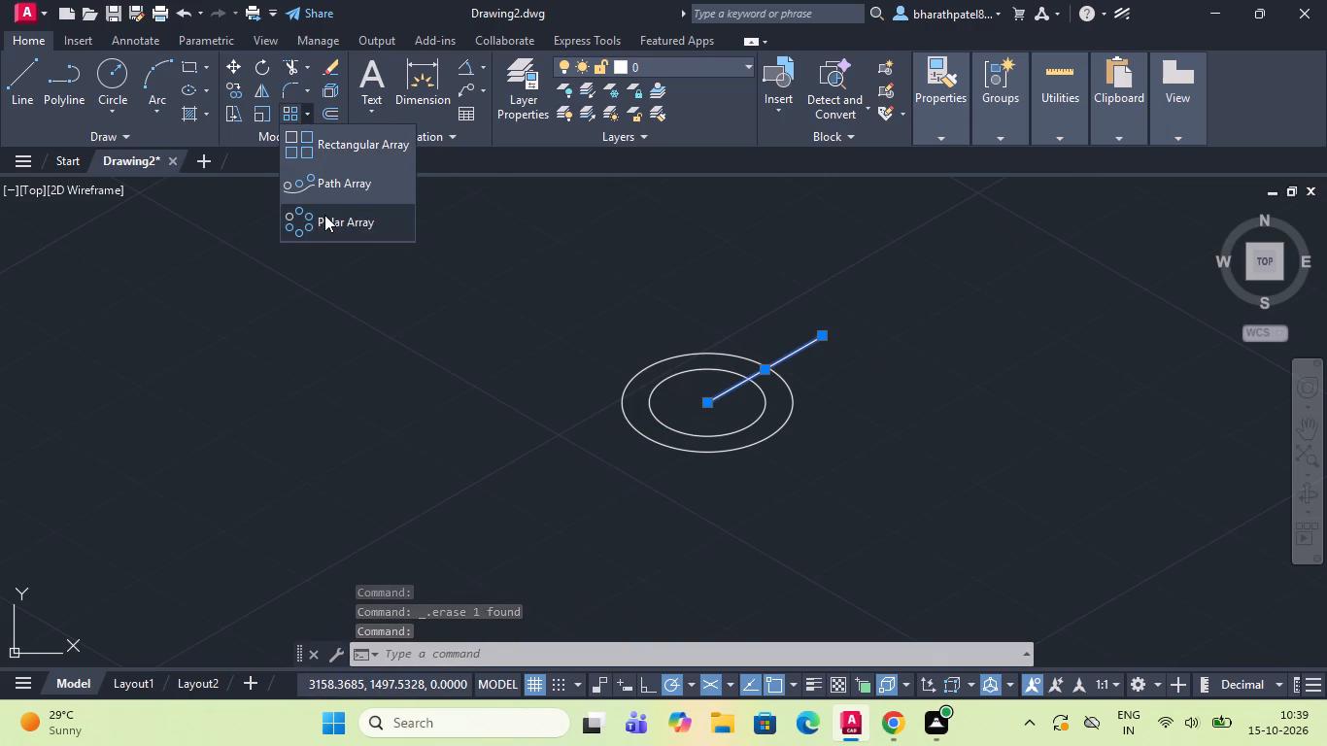
{"action": "left_click", "coordinate": [325, 220]}
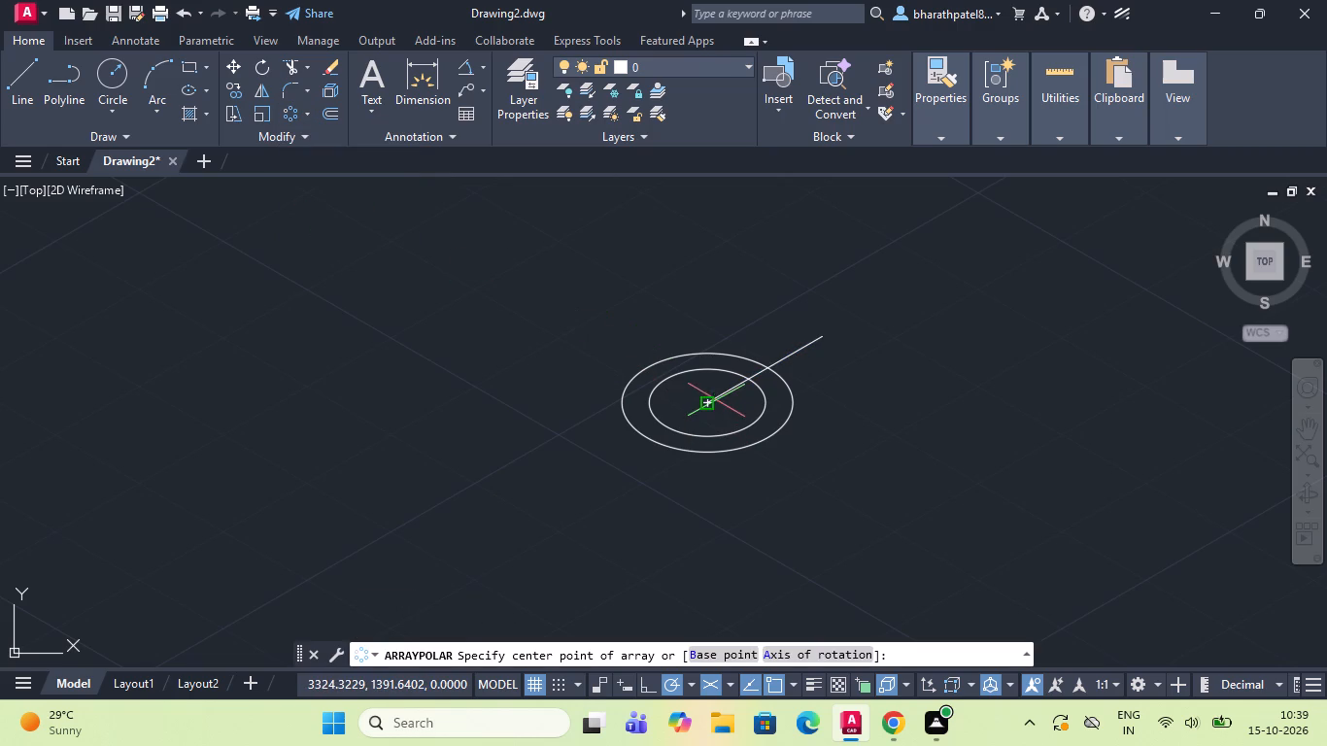
{"action": "scroll", "coordinate": [712, 402], "scroll_direction": "up", "scroll_amount": 2}
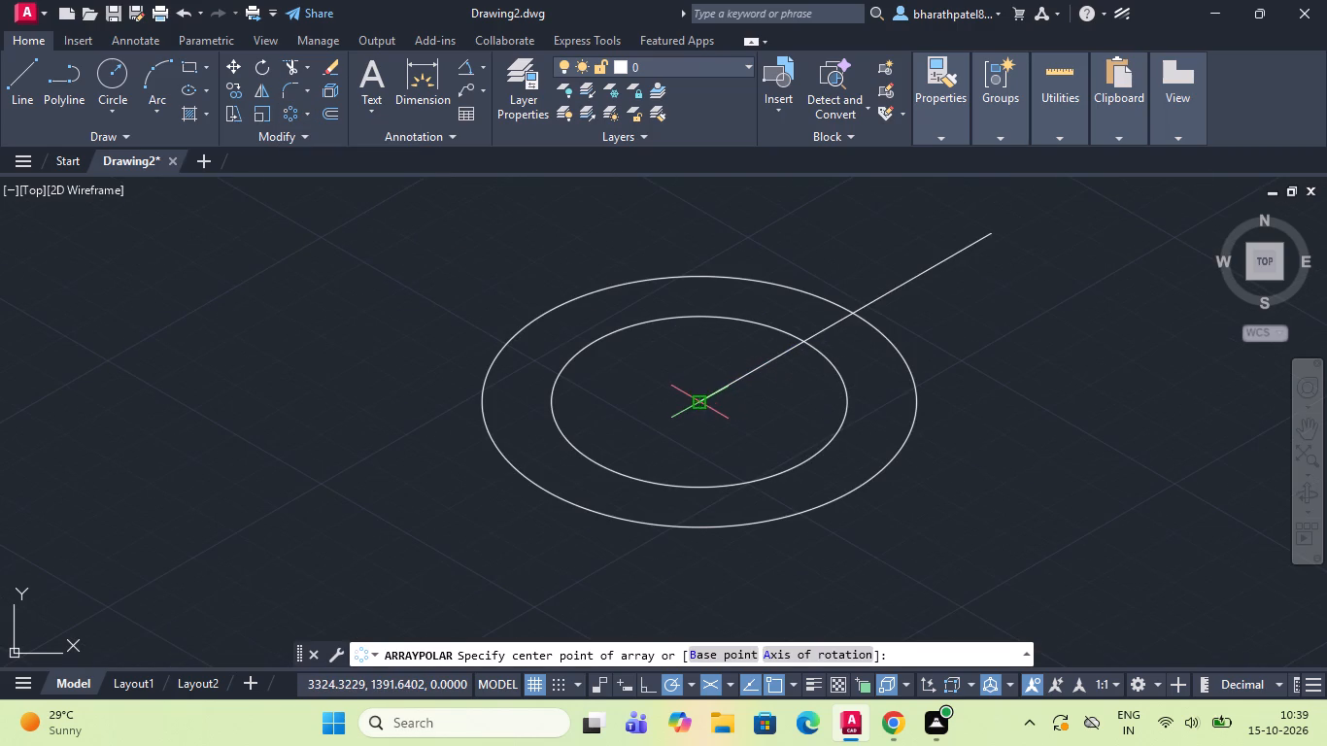
{"action": "left_click", "coordinate": [698, 398]}
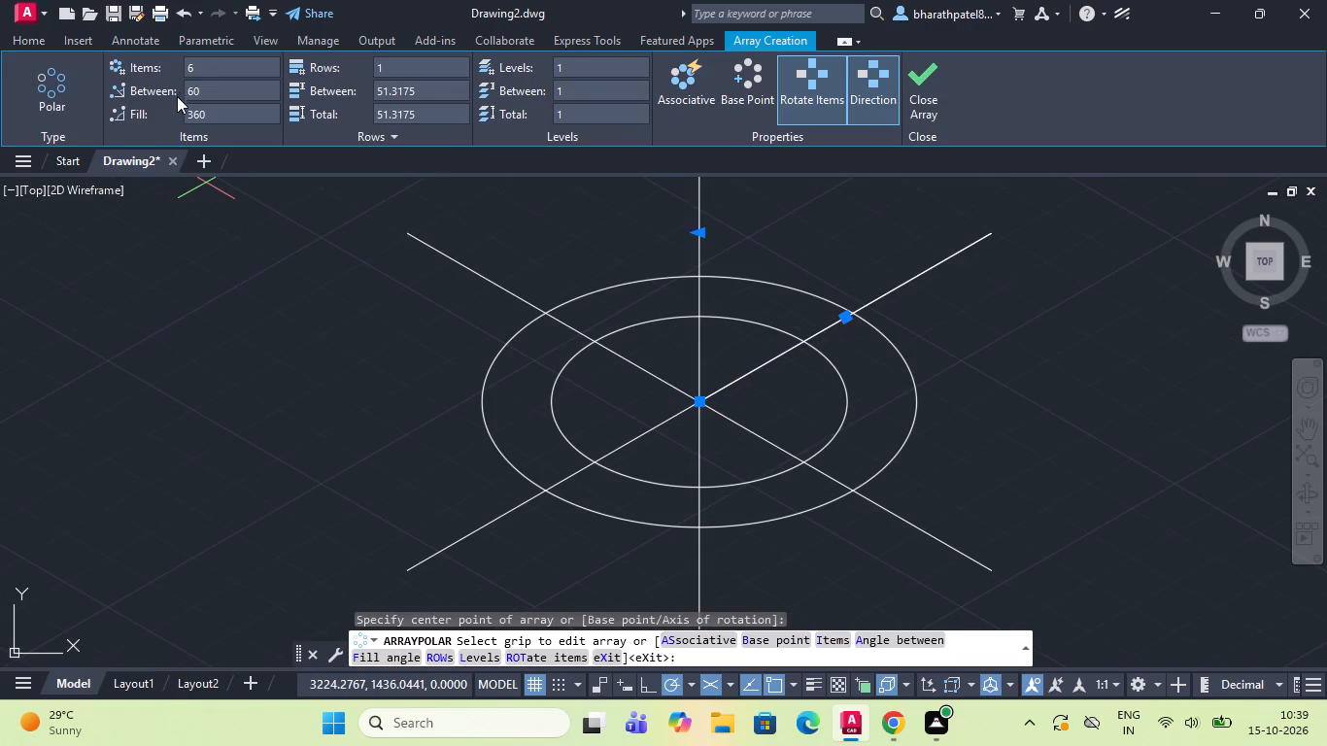
{"action": "left_click", "coordinate": [205, 71]}
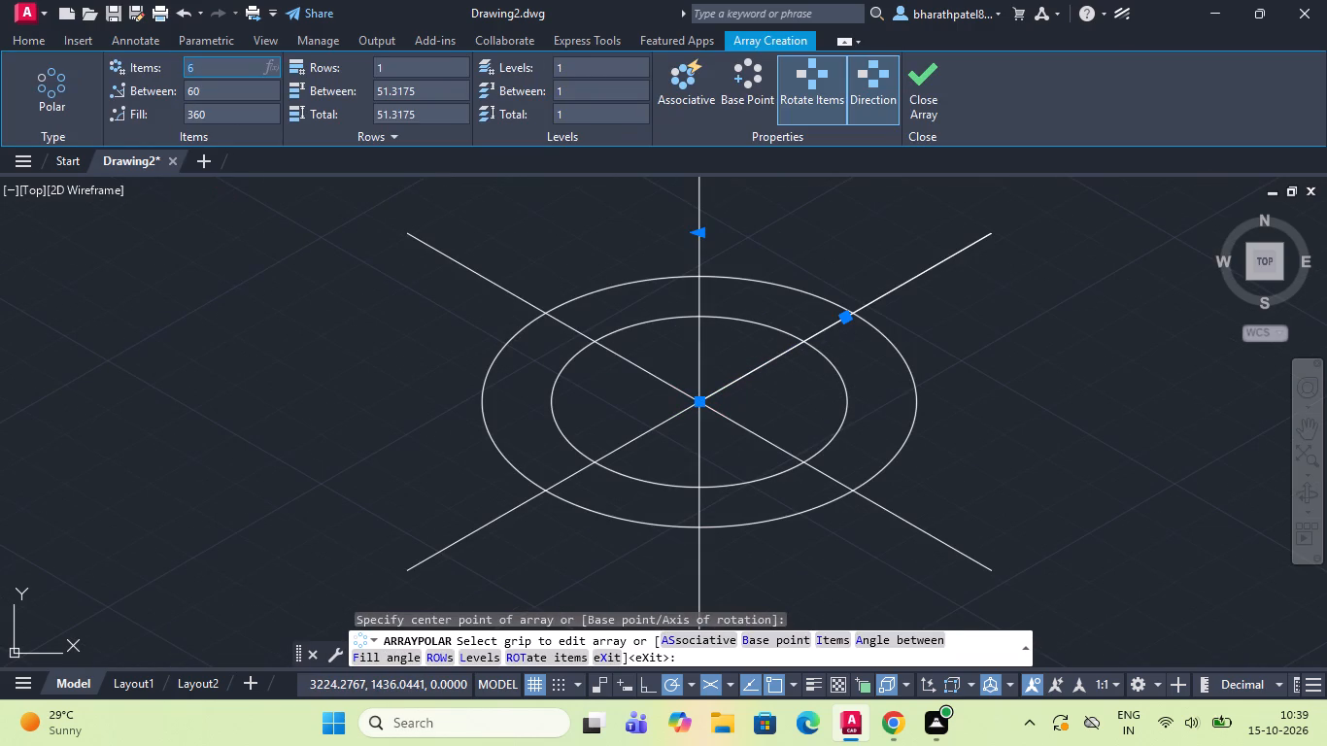
{"action": "key", "text": "3"}
{"action": "key", "text": "Return"}
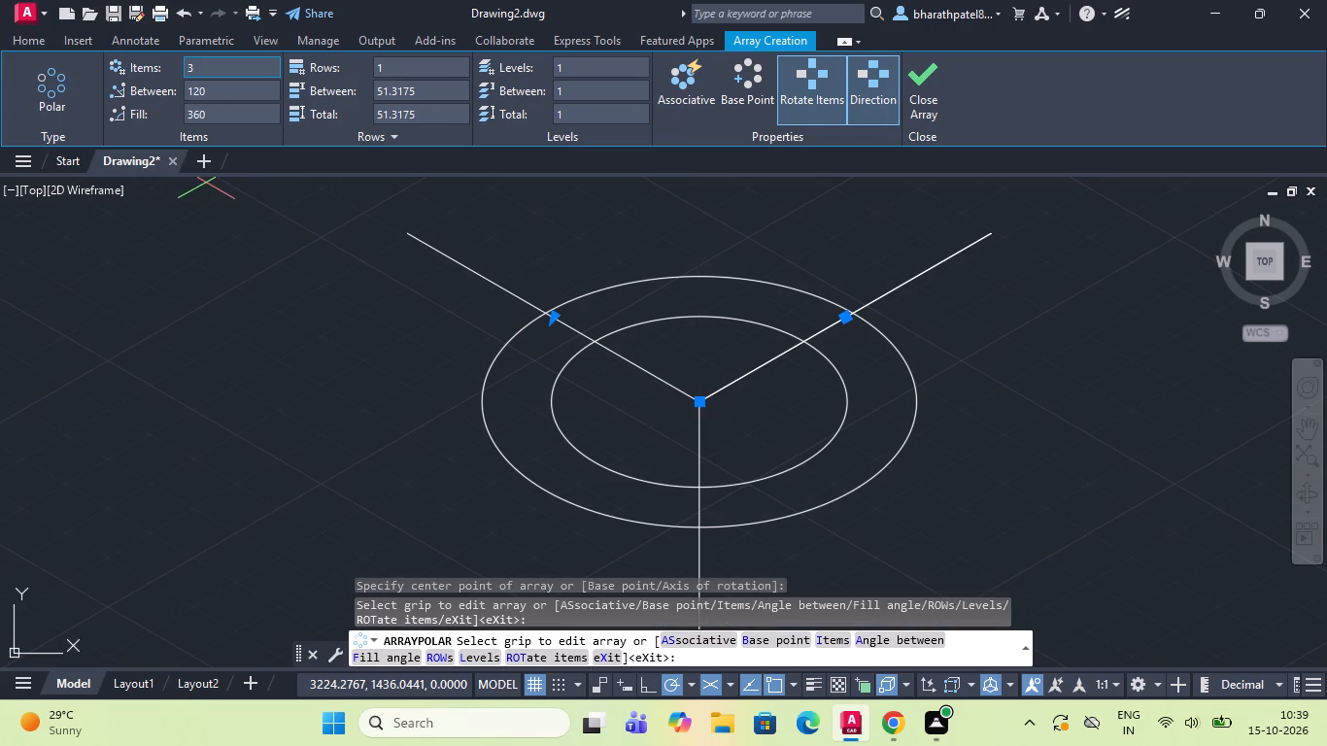
{"action": "scroll", "coordinate": [401, 332], "scroll_direction": "down", "scroll_amount": 2}
{"action": "scroll", "coordinate": [528, 390], "scroll_direction": "up", "scroll_amount": 3}
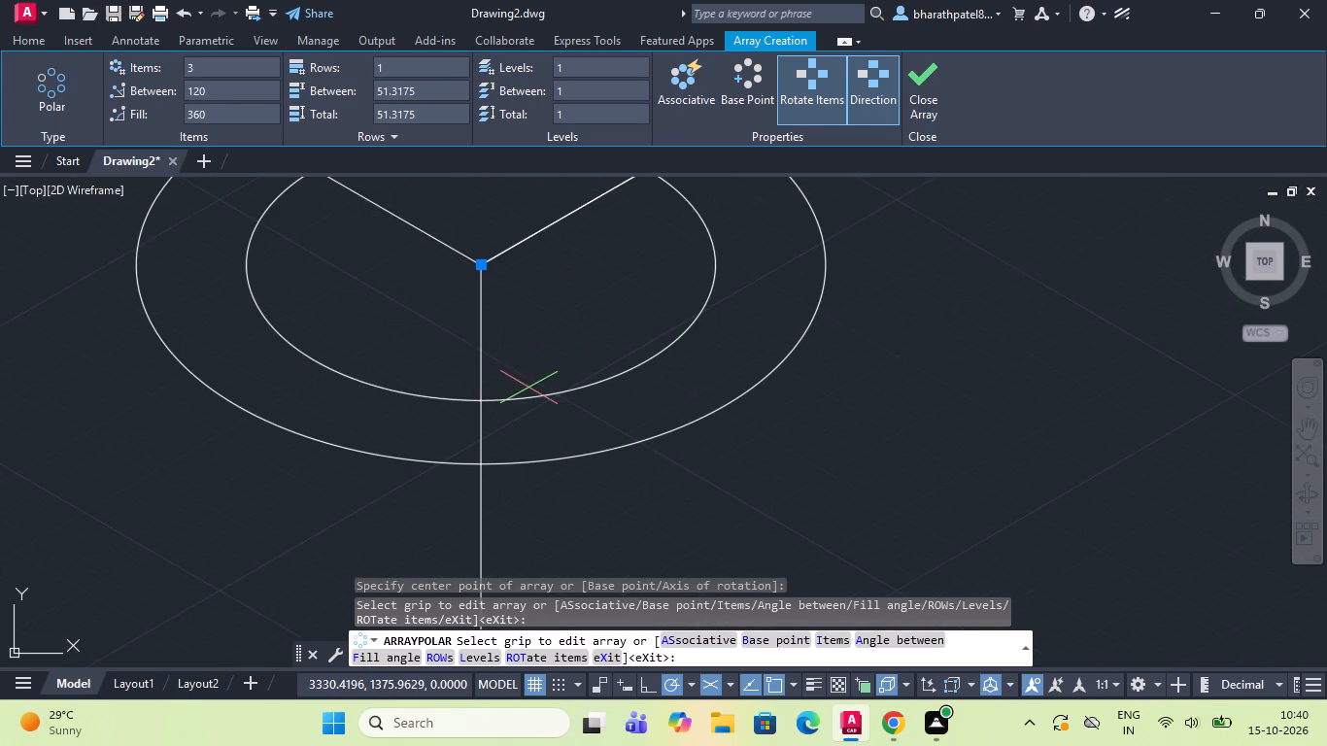
{"action": "scroll", "coordinate": [527, 385], "scroll_direction": "down", "scroll_amount": 2}
{"action": "key", "text": "Escape"}
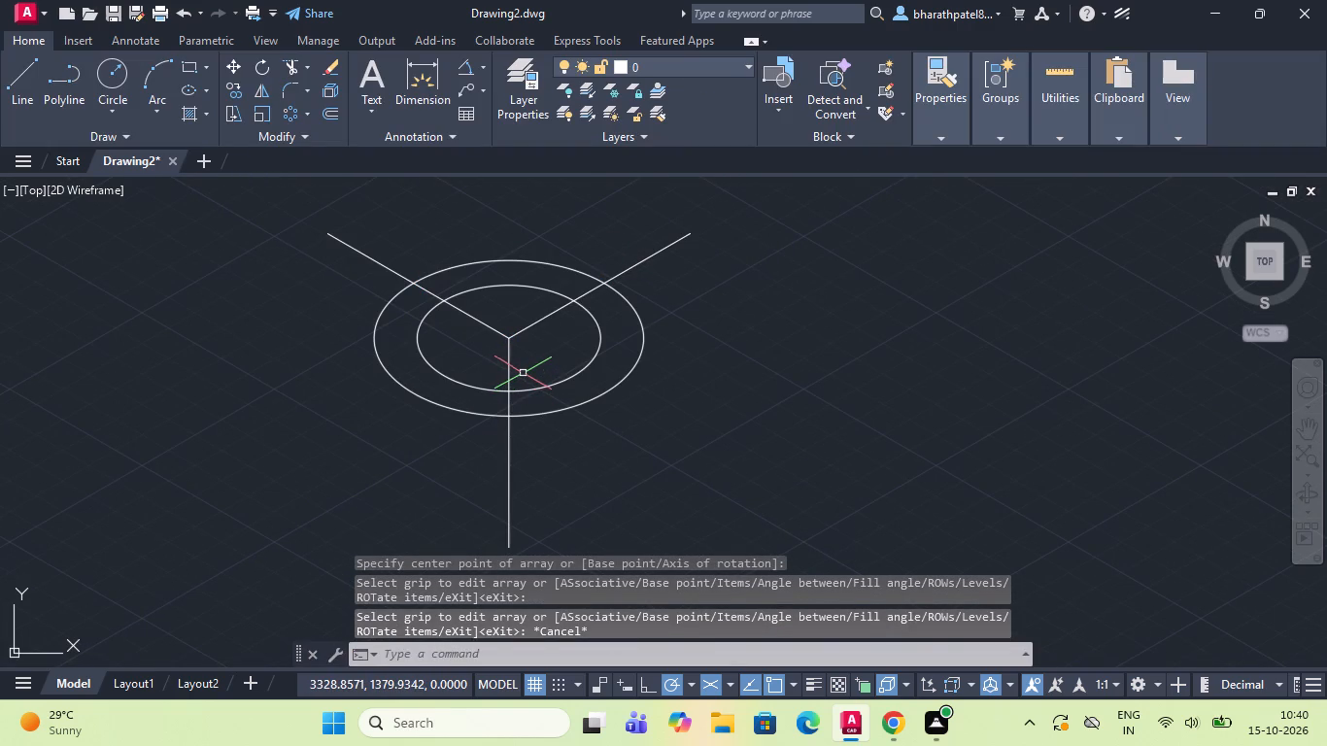
Draw an isocircle of diameter 12 centred where the vertical line crosses the outer radius 36 isocircle, using the Ellipse command.
{"action": "left_click", "coordinate": [22, 83]}
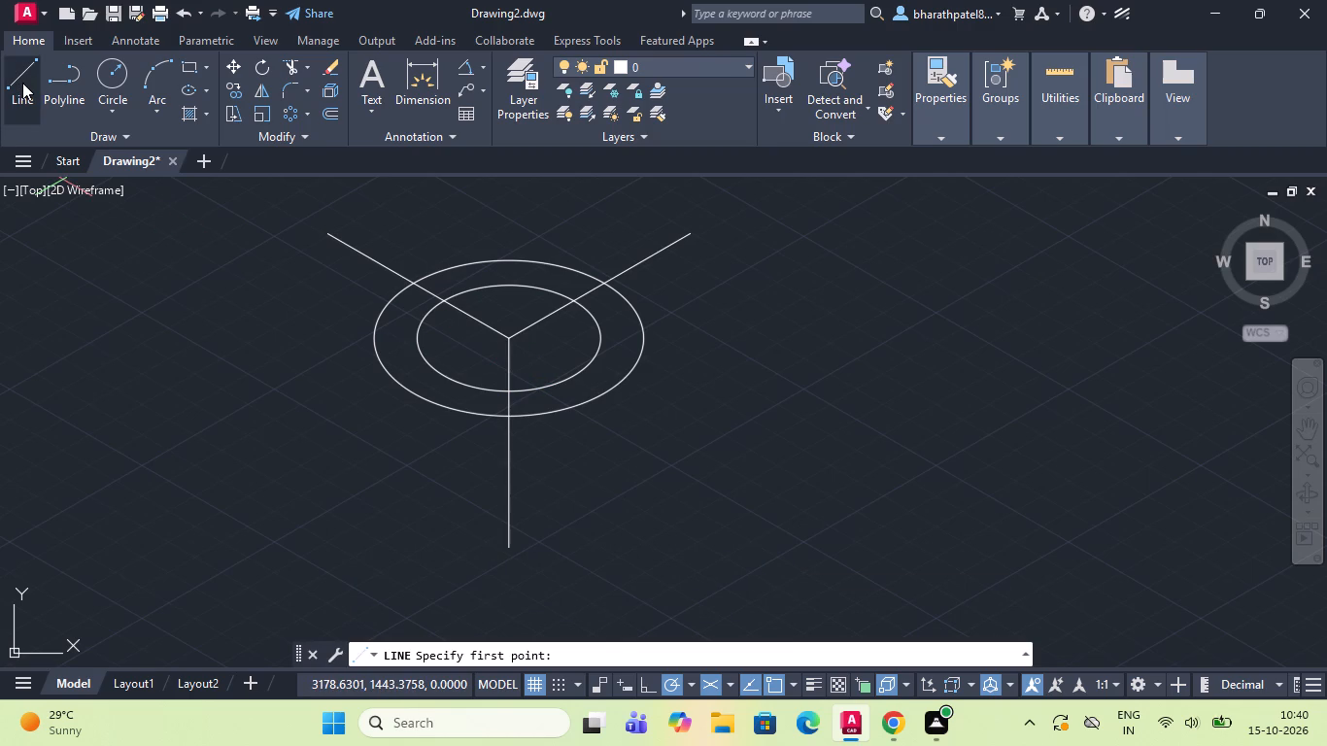
{"action": "key", "text": "Escape"}
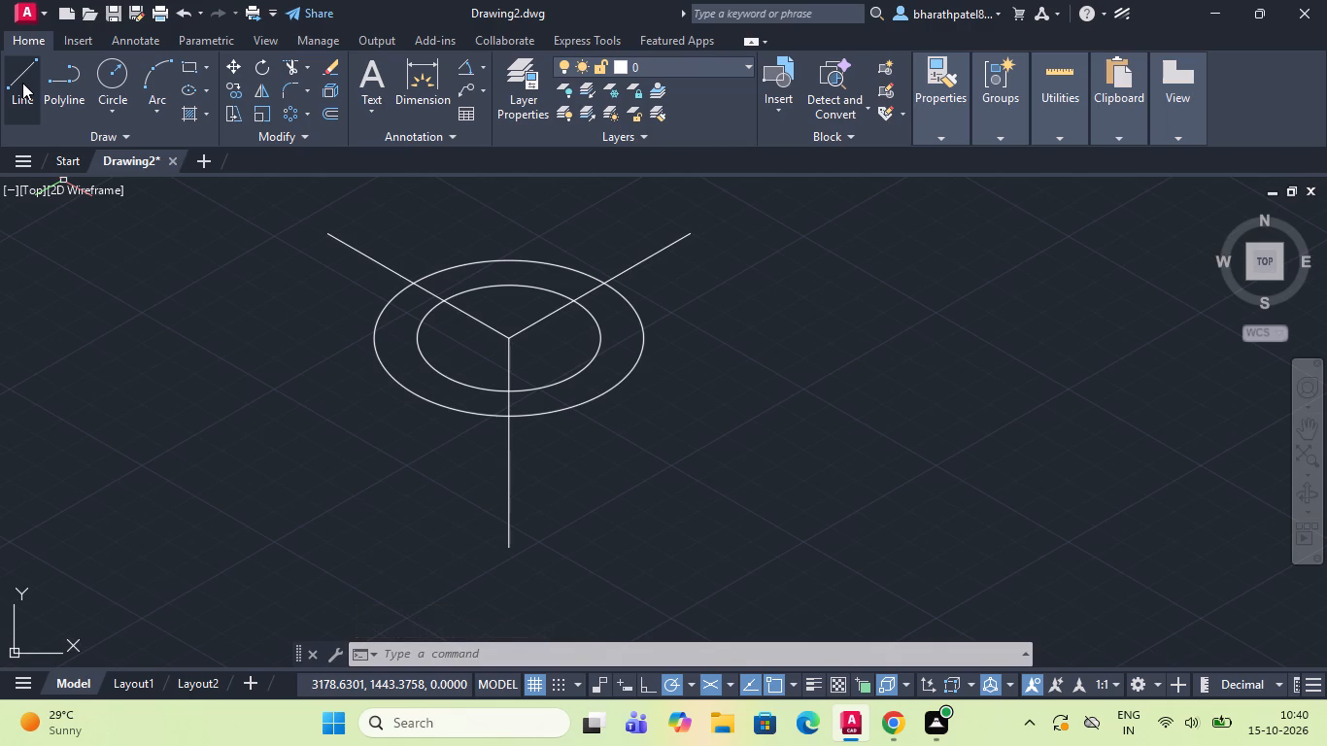
{"action": "key", "text": "e"}
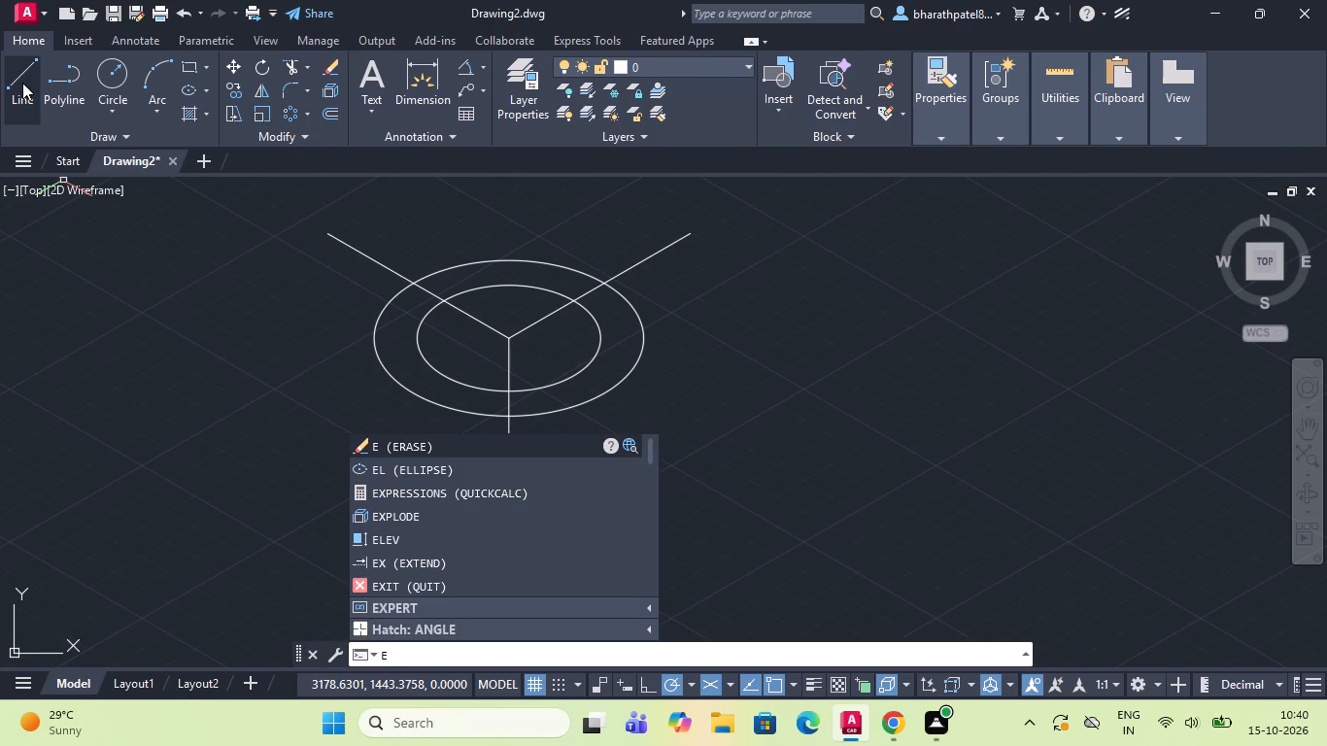
{"action": "type", "text": "ll"}
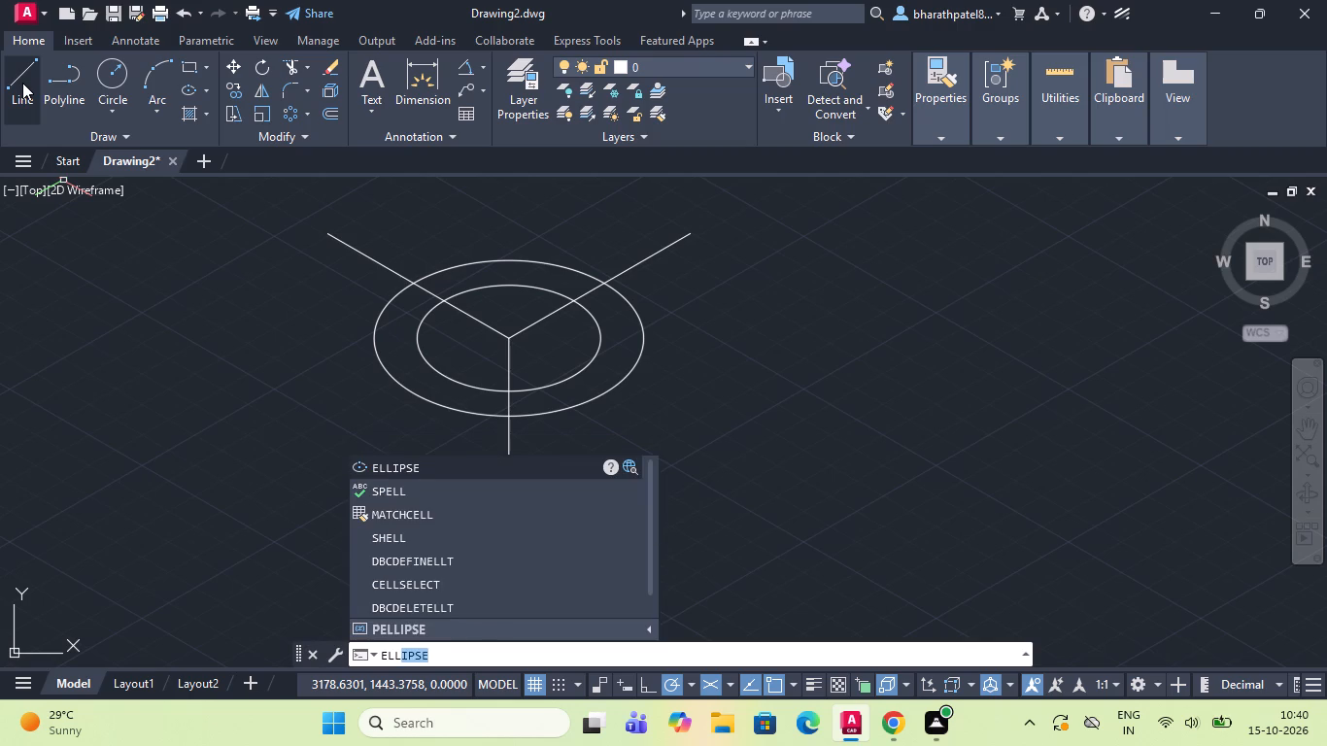
{"action": "key", "text": "Return"}
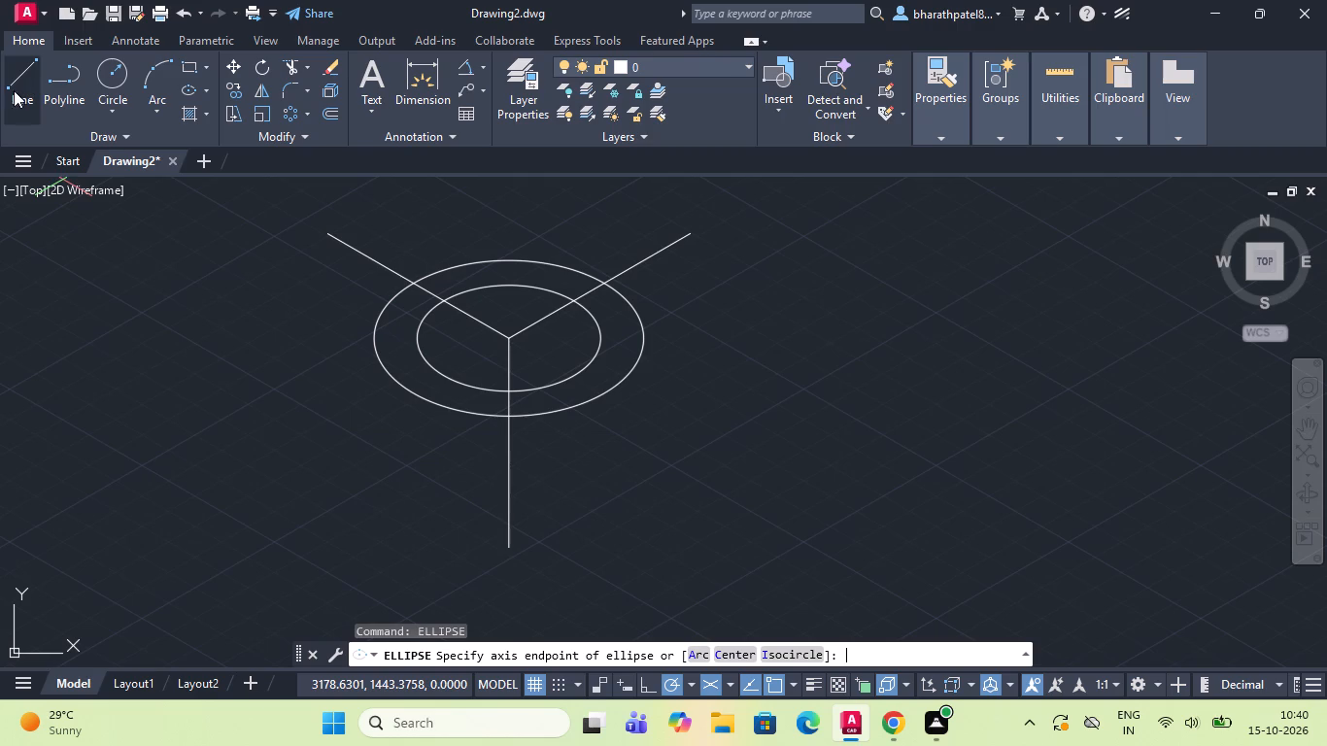
{"action": "left_click", "coordinate": [769, 651]}
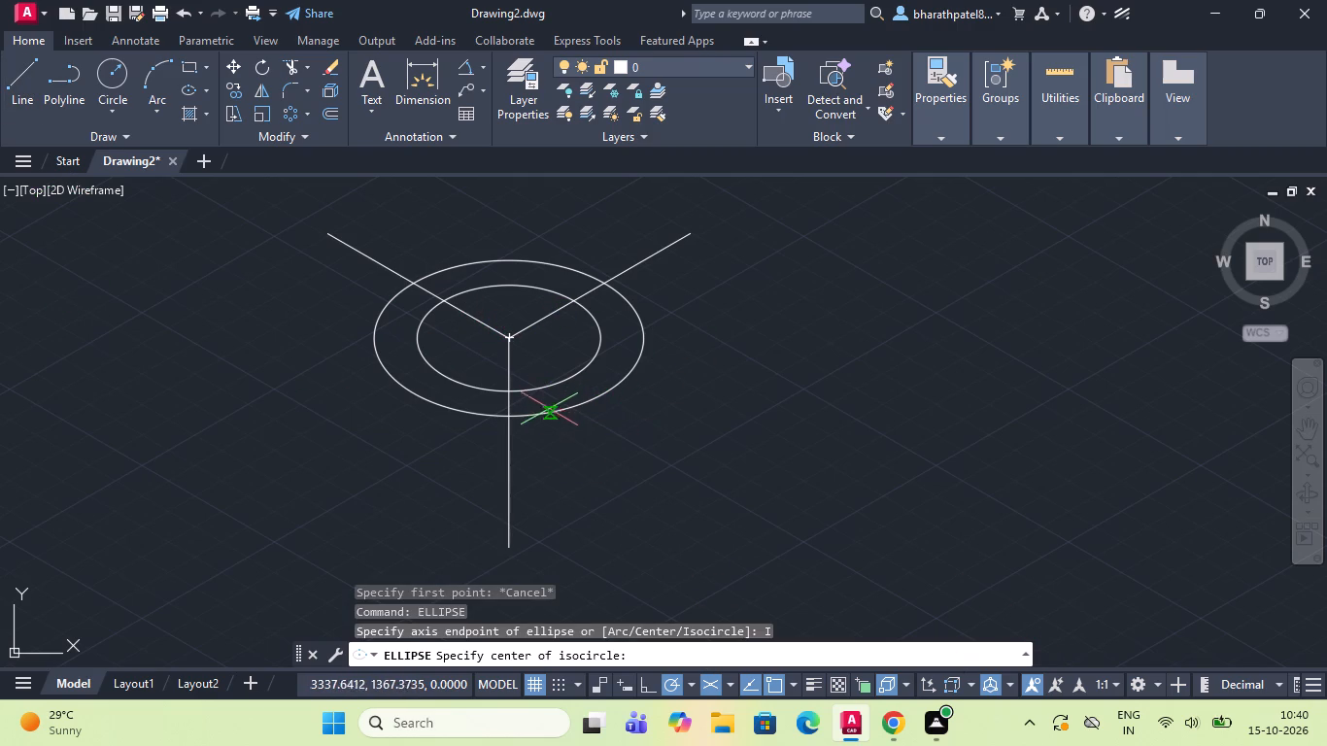
{"action": "left_click", "coordinate": [512, 418]}
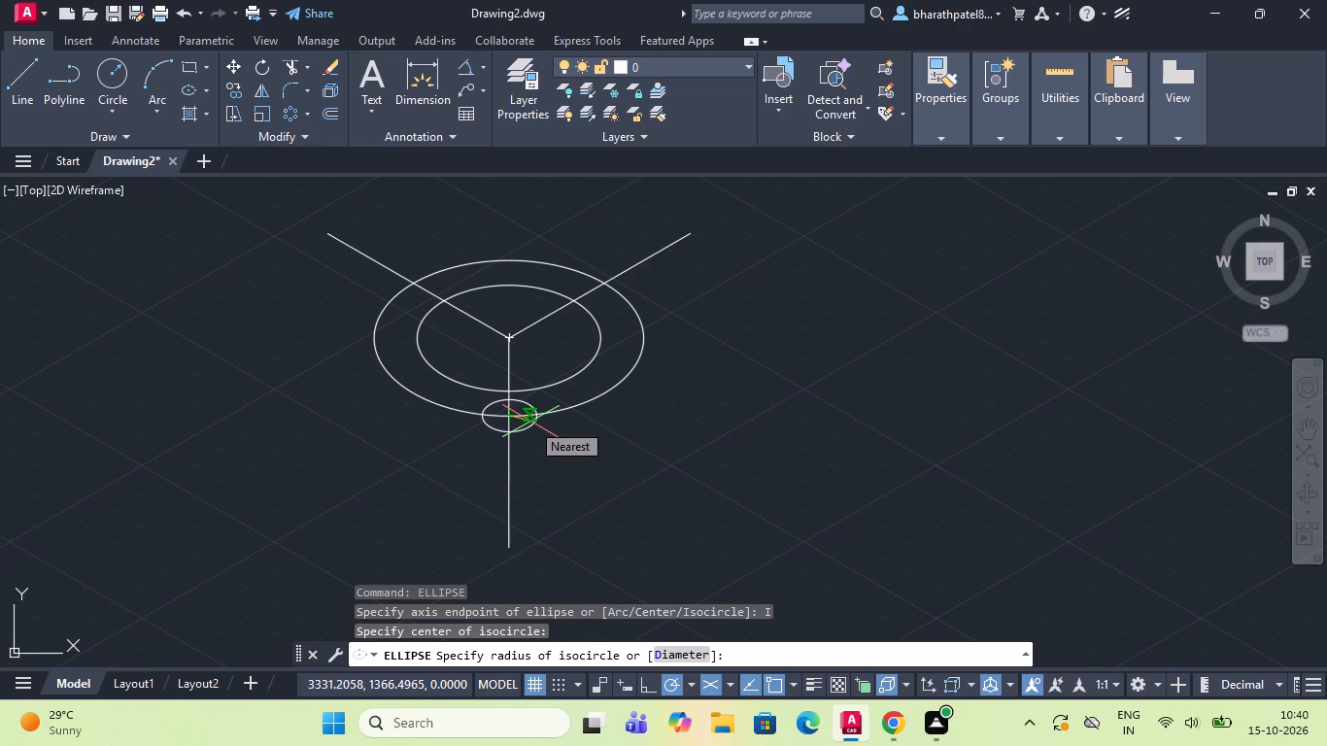
{"action": "left_click", "coordinate": [665, 649]}
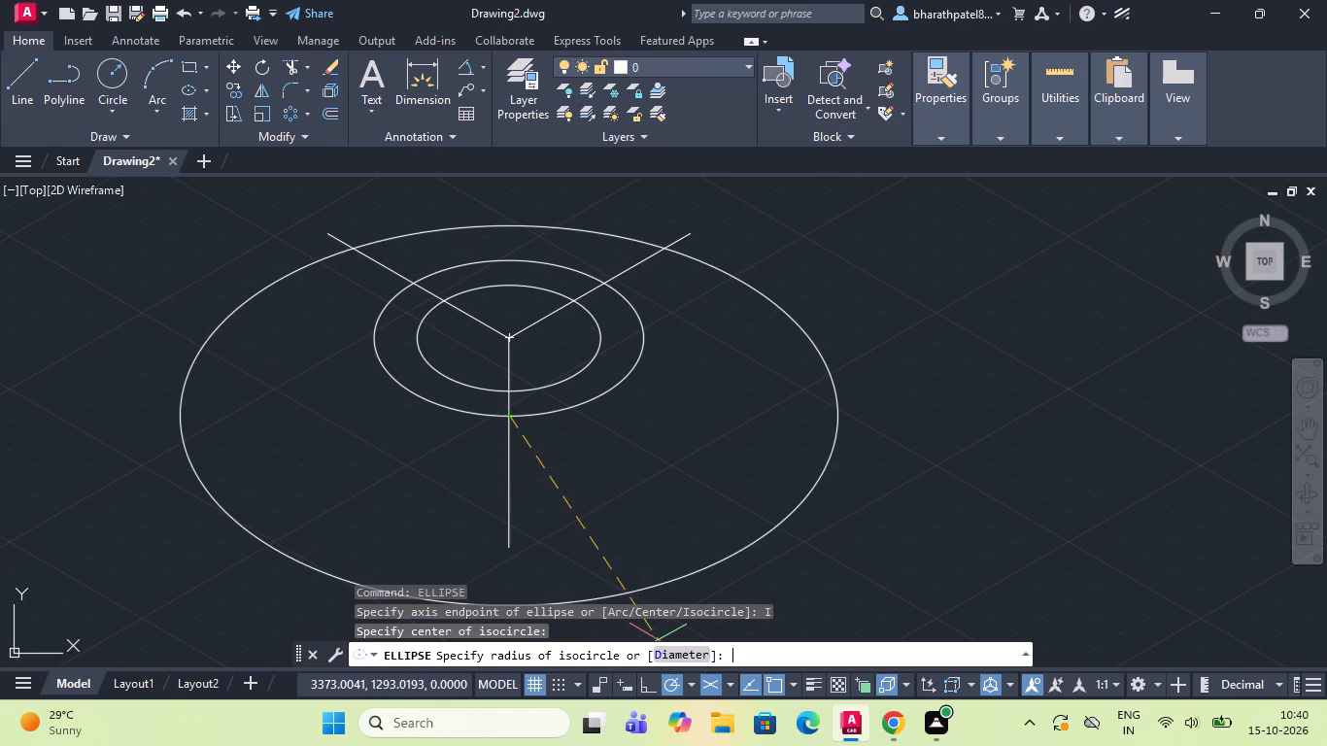
{"action": "key", "text": "1"}
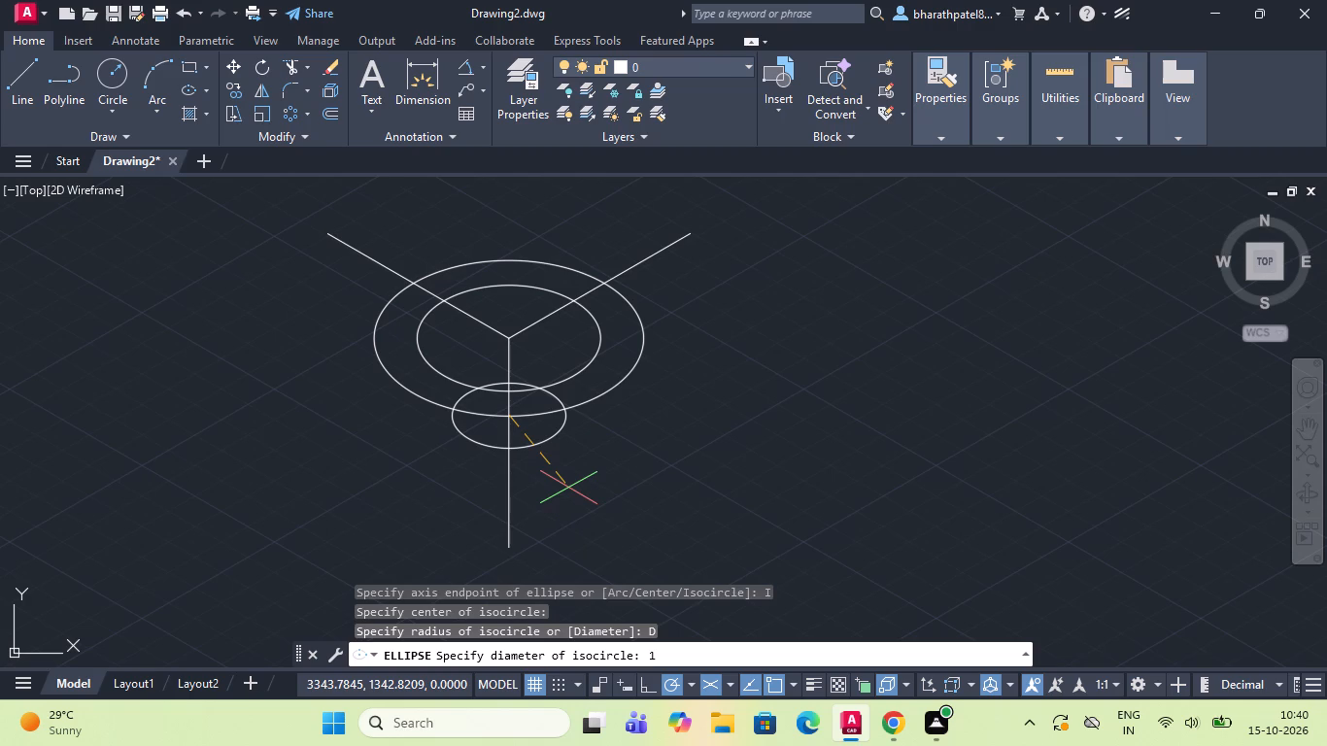
{"action": "key", "text": "2"}
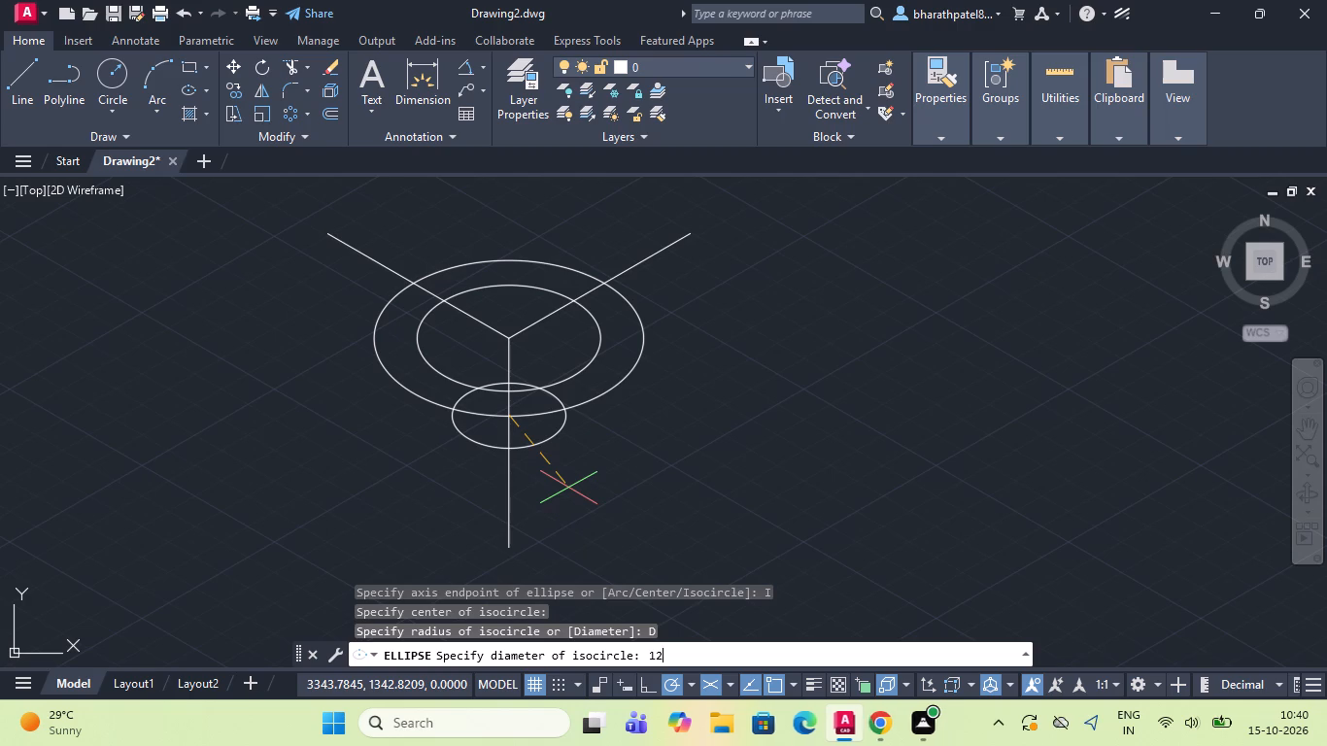
{"action": "key", "text": "Return"}
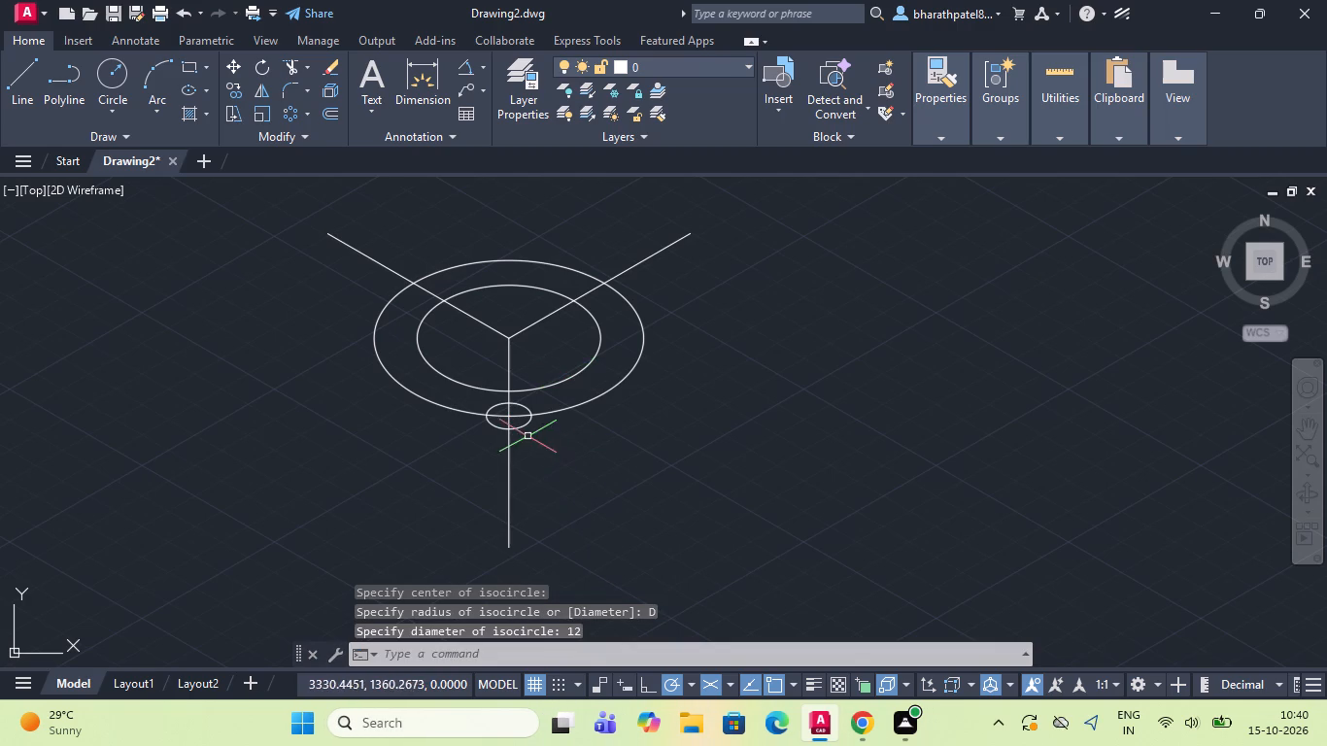
Copy the diameter 12 isocircle from its centre to where the other two arrayed lines cross the outer isocircle.
{"action": "left_click", "coordinate": [515, 430]}
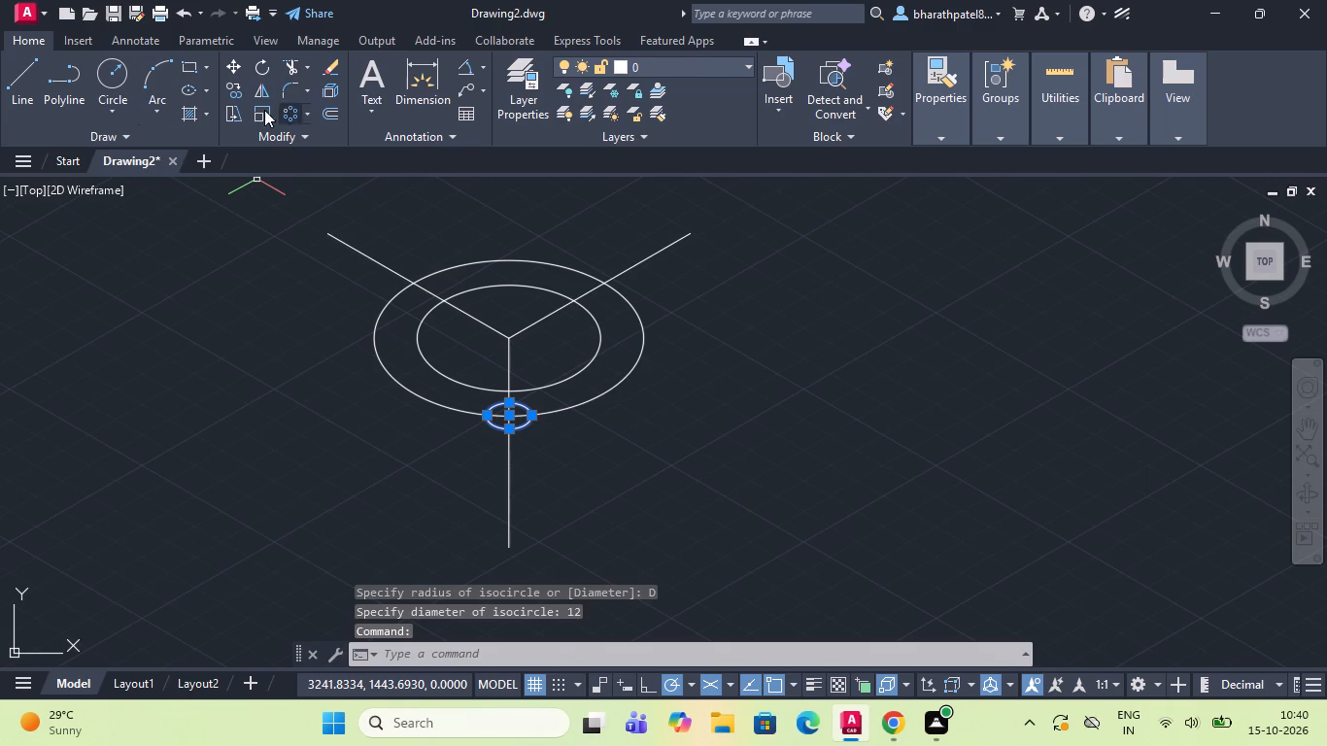
{"action": "left_click", "coordinate": [231, 82]}
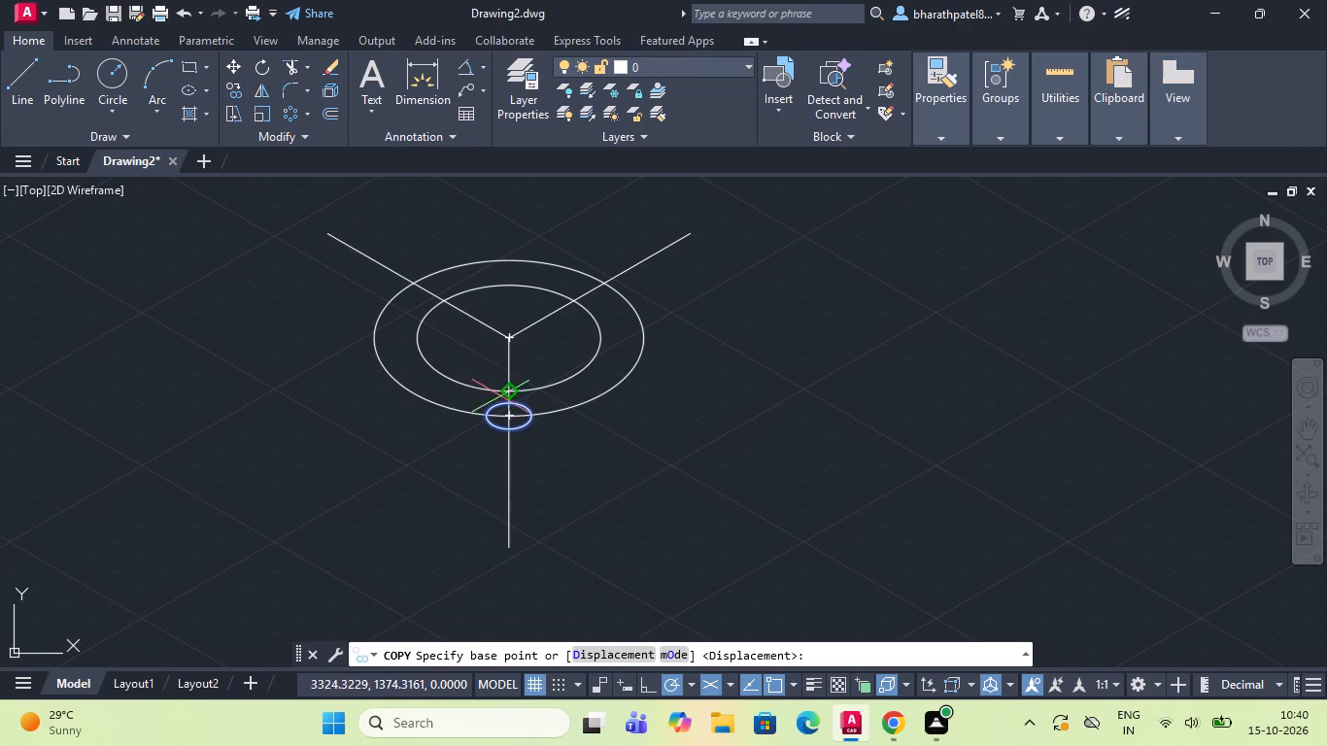
{"action": "left_click", "coordinate": [504, 414]}
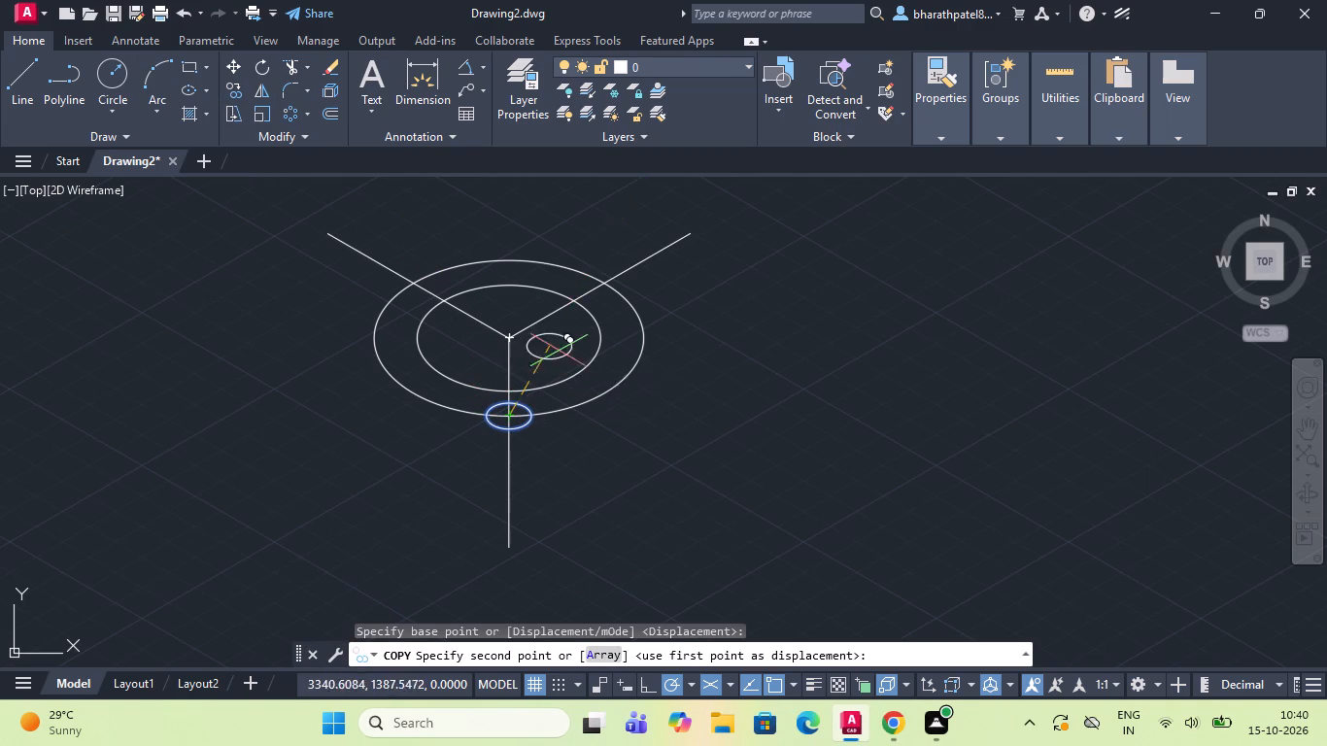
{"action": "scroll", "coordinate": [602, 274], "scroll_direction": "up", "scroll_amount": 4}
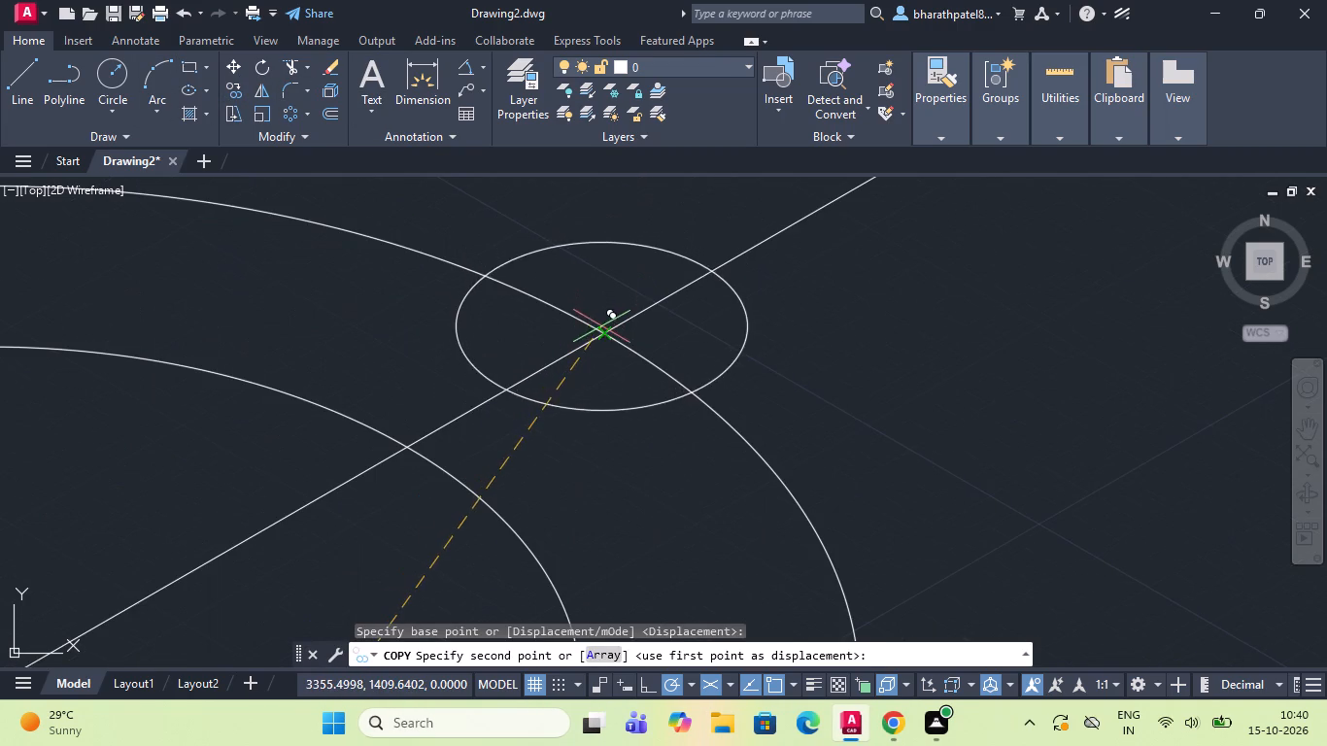
{"action": "left_click", "coordinate": [603, 327]}
{"action": "scroll", "coordinate": [603, 327], "scroll_direction": "down", "scroll_amount": 4}
{"action": "scroll", "coordinate": [346, 312], "scroll_direction": "up", "scroll_amount": 4}
{"action": "scroll", "coordinate": [790, 434], "scroll_direction": "down", "scroll_amount": 3}
{"action": "scroll", "coordinate": [844, 454], "scroll_direction": "up", "scroll_amount": 2}
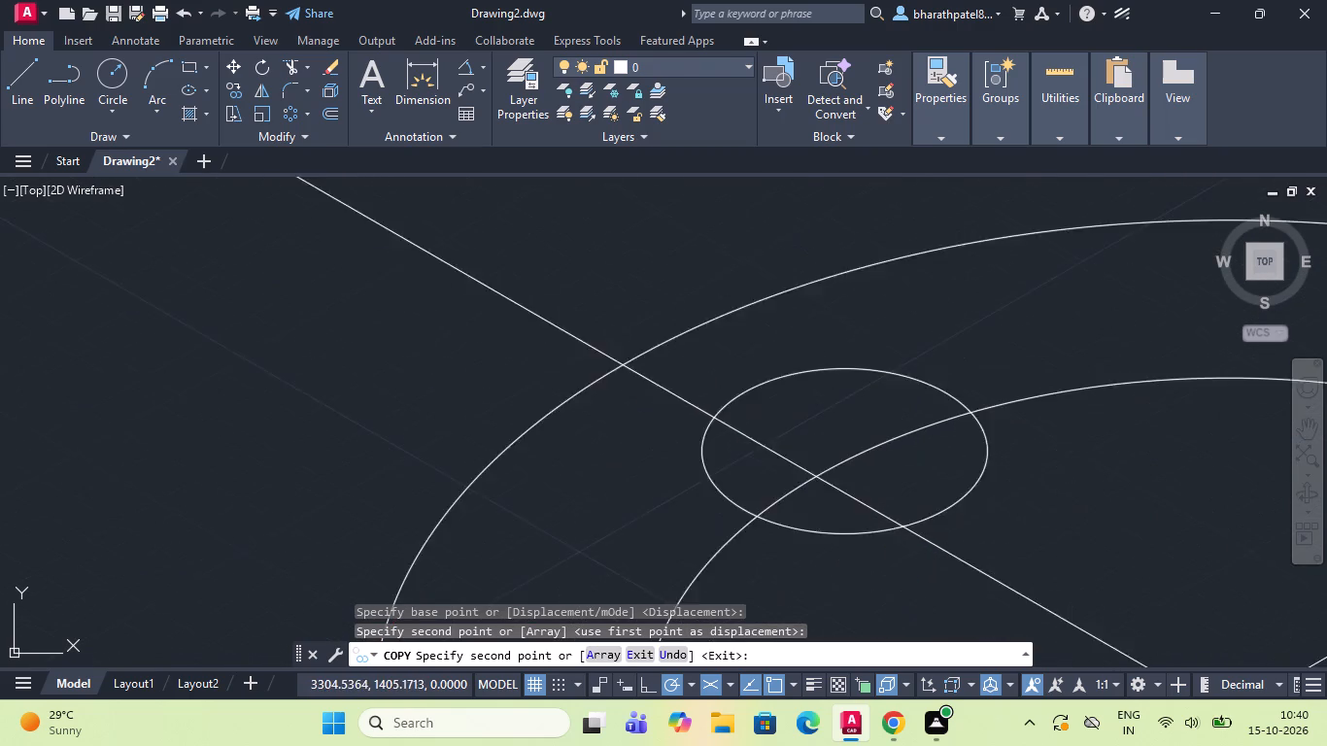
{"action": "scroll", "coordinate": [844, 452], "scroll_direction": "up", "scroll_amount": 2}
{"action": "left_click", "coordinate": [489, 314]}
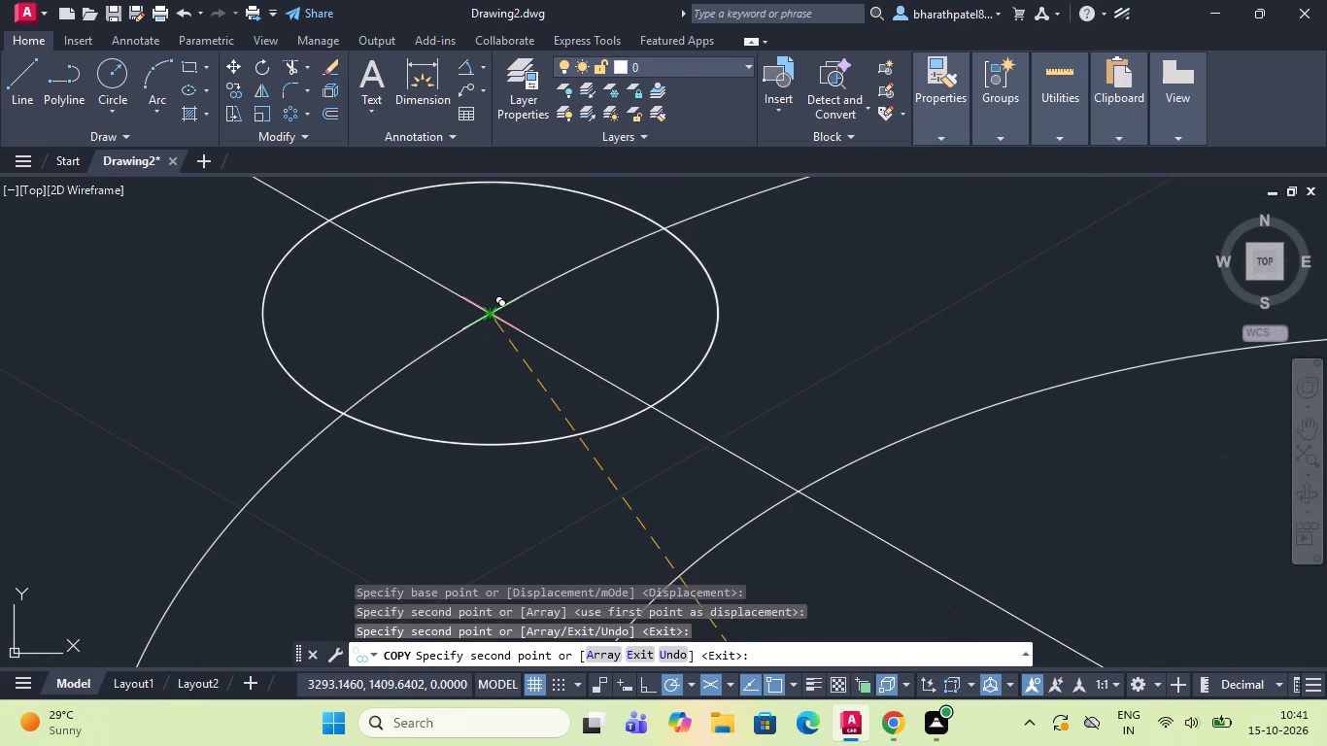
{"action": "key", "text": "Escape"}
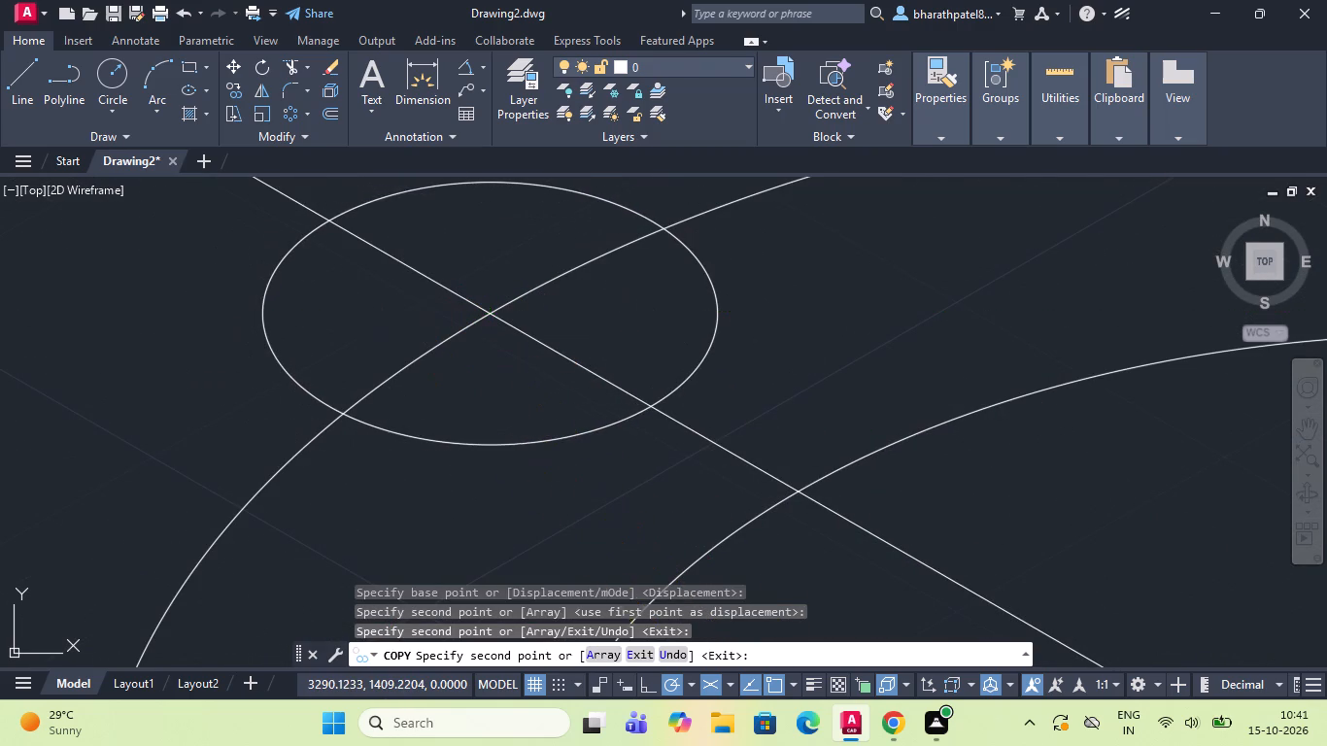
Trim the outer ends of all three arrayed lines back to the small isocircles.
{"action": "scroll", "coordinate": [396, 327], "scroll_direction": "down", "scroll_amount": 5}
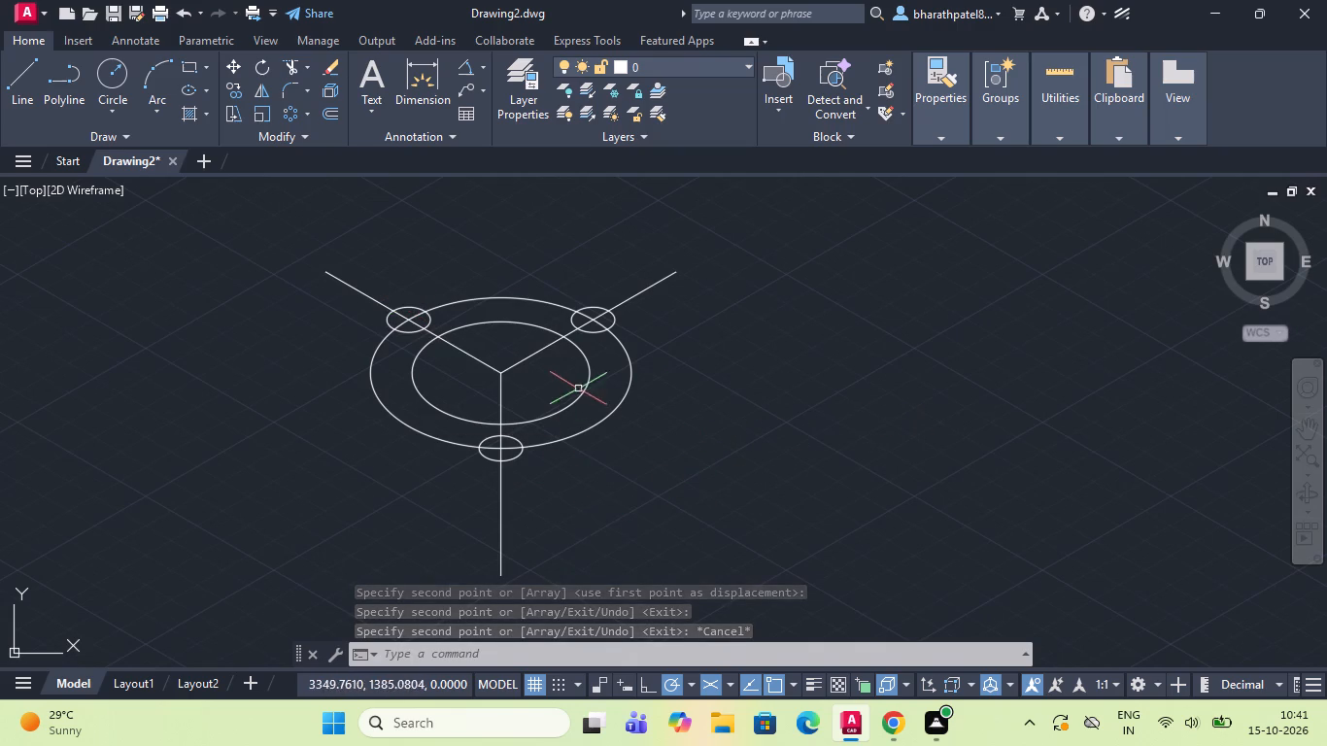
{"action": "scroll", "coordinate": [578, 387], "scroll_direction": "down", "scroll_amount": 2}
{"action": "scroll", "coordinate": [567, 423], "scroll_direction": "up", "scroll_amount": 3}
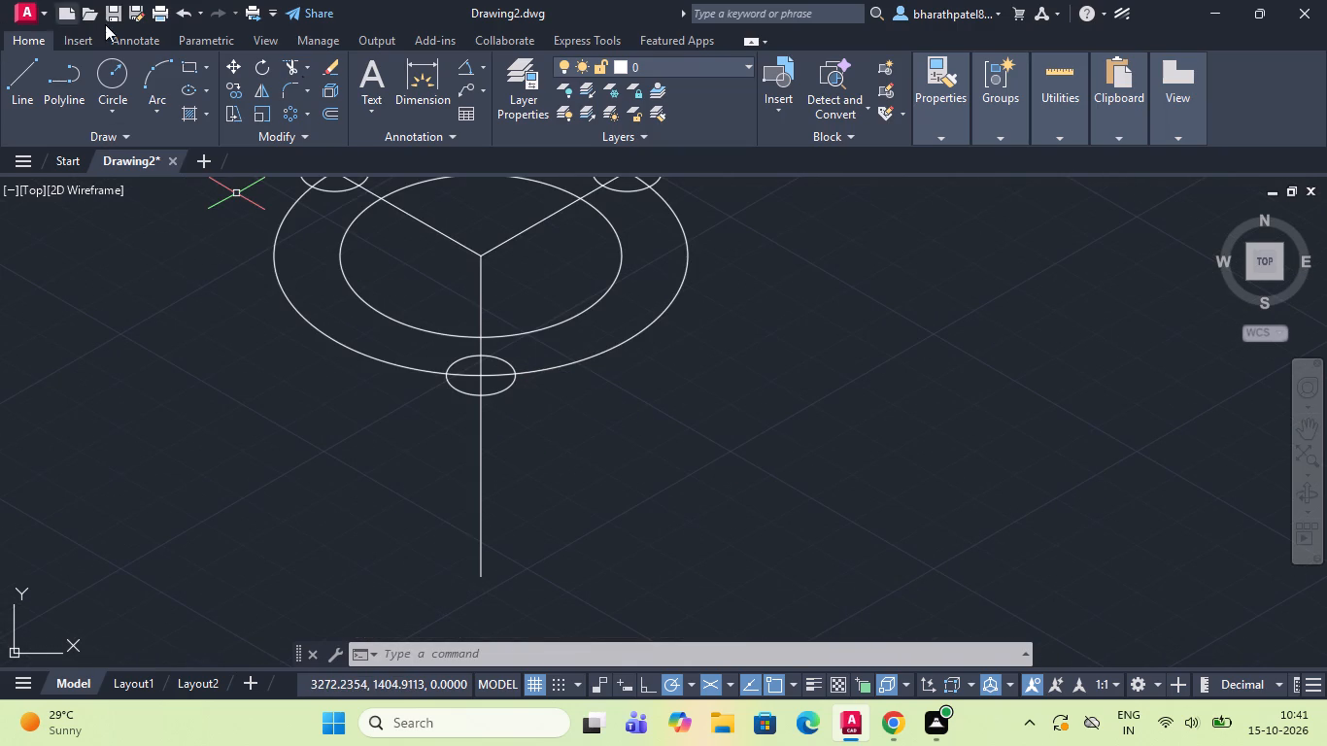
{"action": "left_click", "coordinate": [294, 64]}
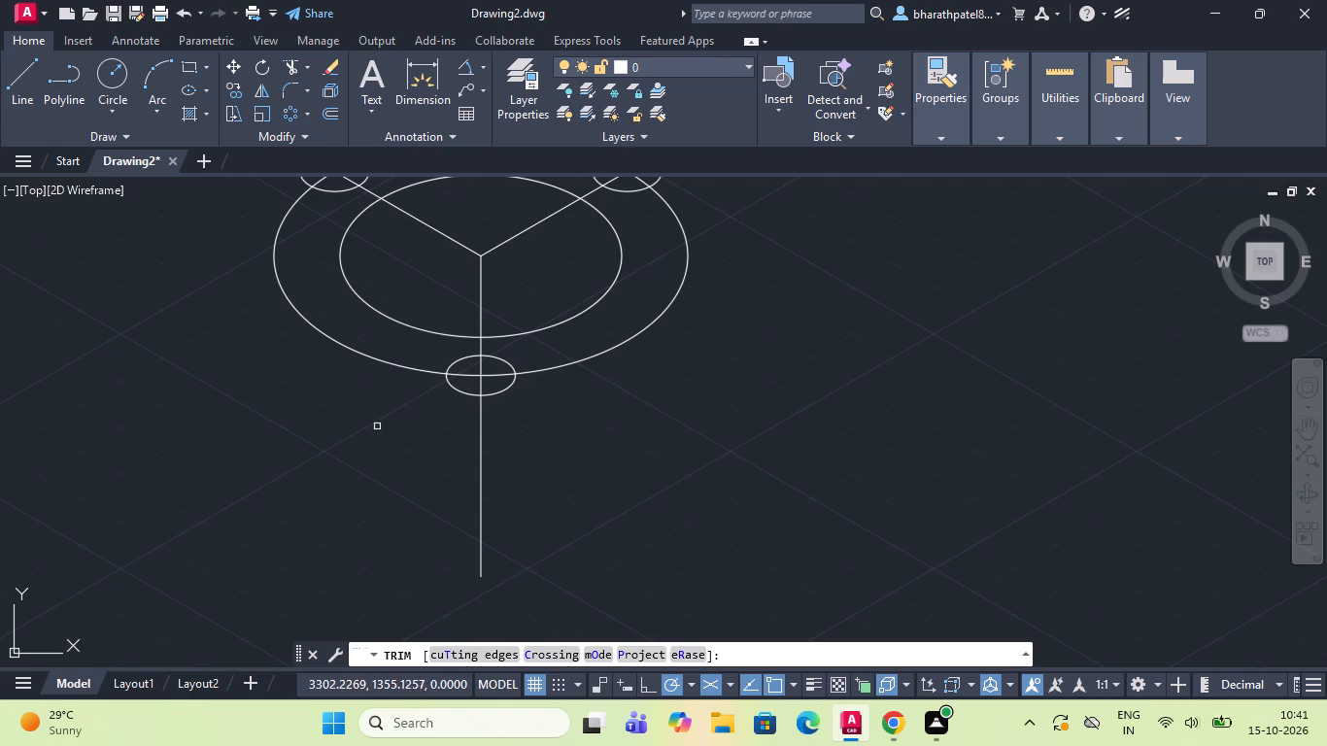
{"action": "left_click_drag", "start_coordinate": [380, 424], "coordinate": [545, 436]}
{"action": "scroll", "coordinate": [543, 443], "scroll_direction": "down", "scroll_amount": 2}
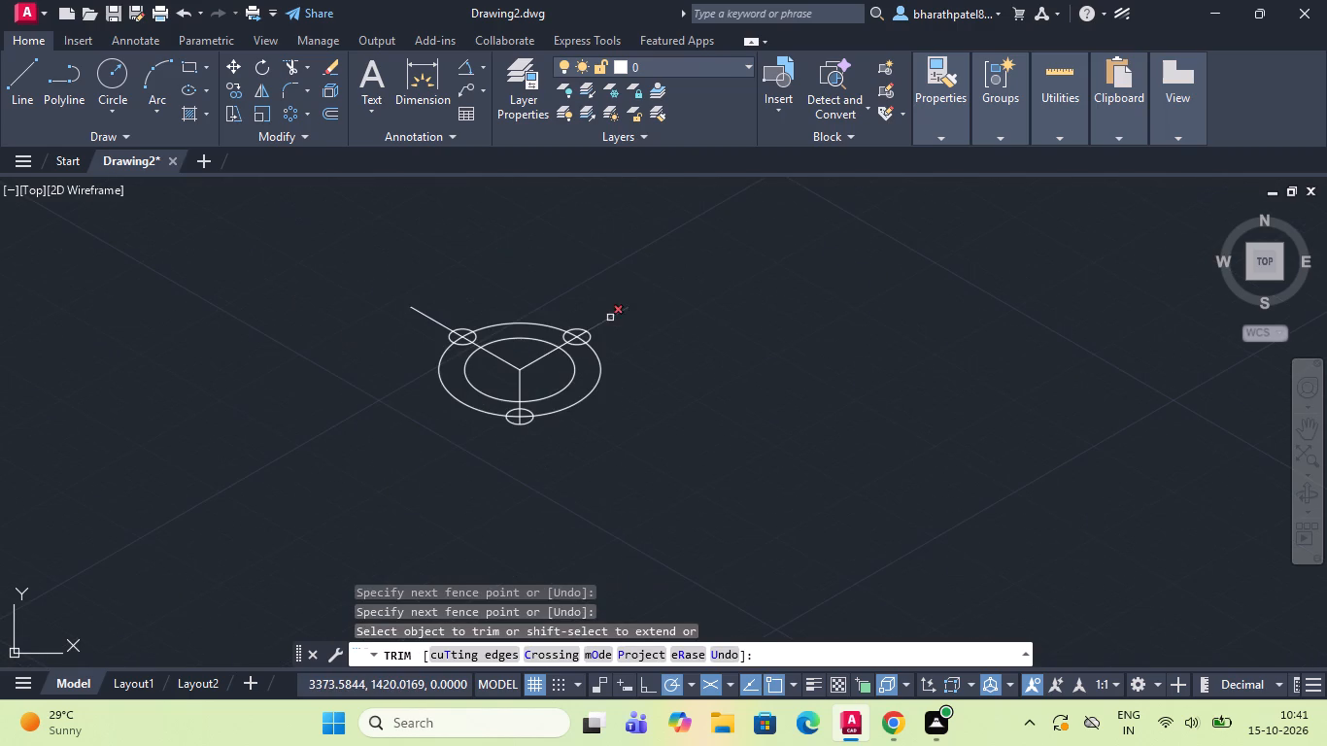
{"action": "left_click", "coordinate": [610, 318]}
{"action": "left_click", "coordinate": [435, 323]}
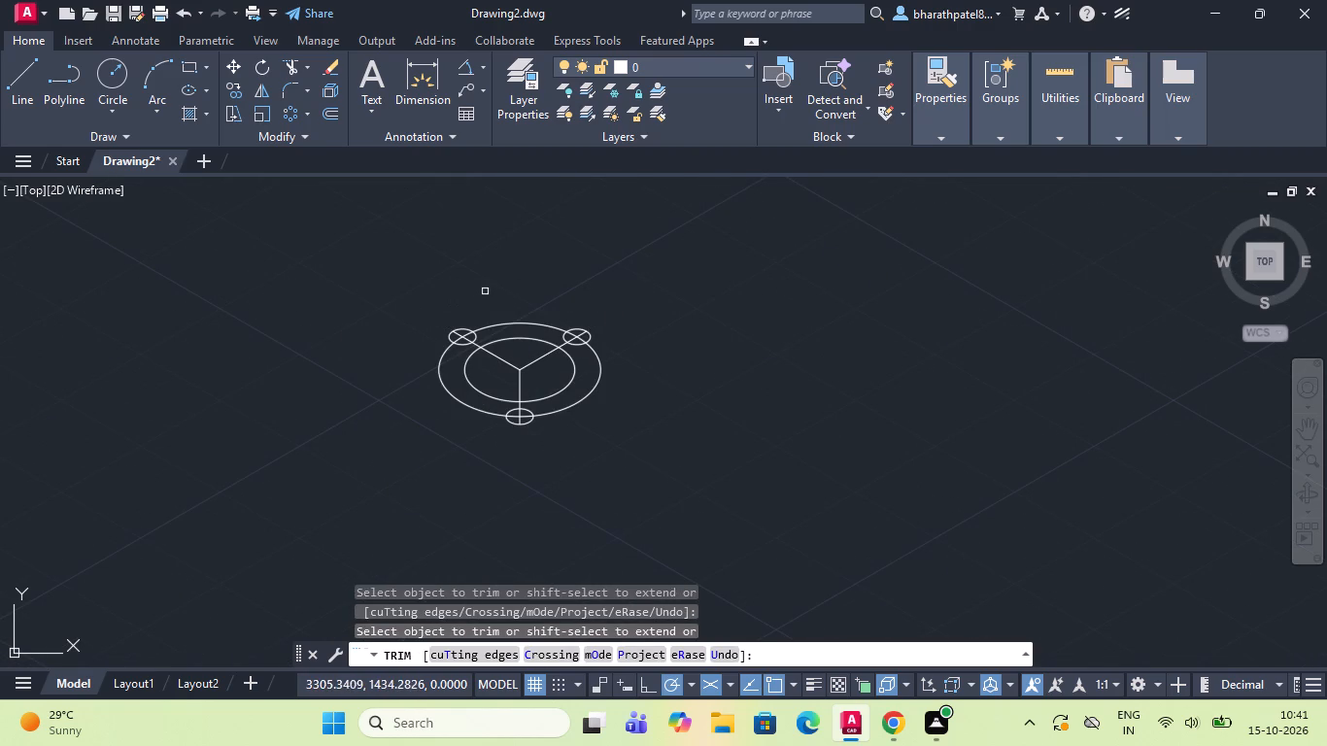
{"action": "scroll", "coordinate": [487, 288], "scroll_direction": "up", "scroll_amount": 1}
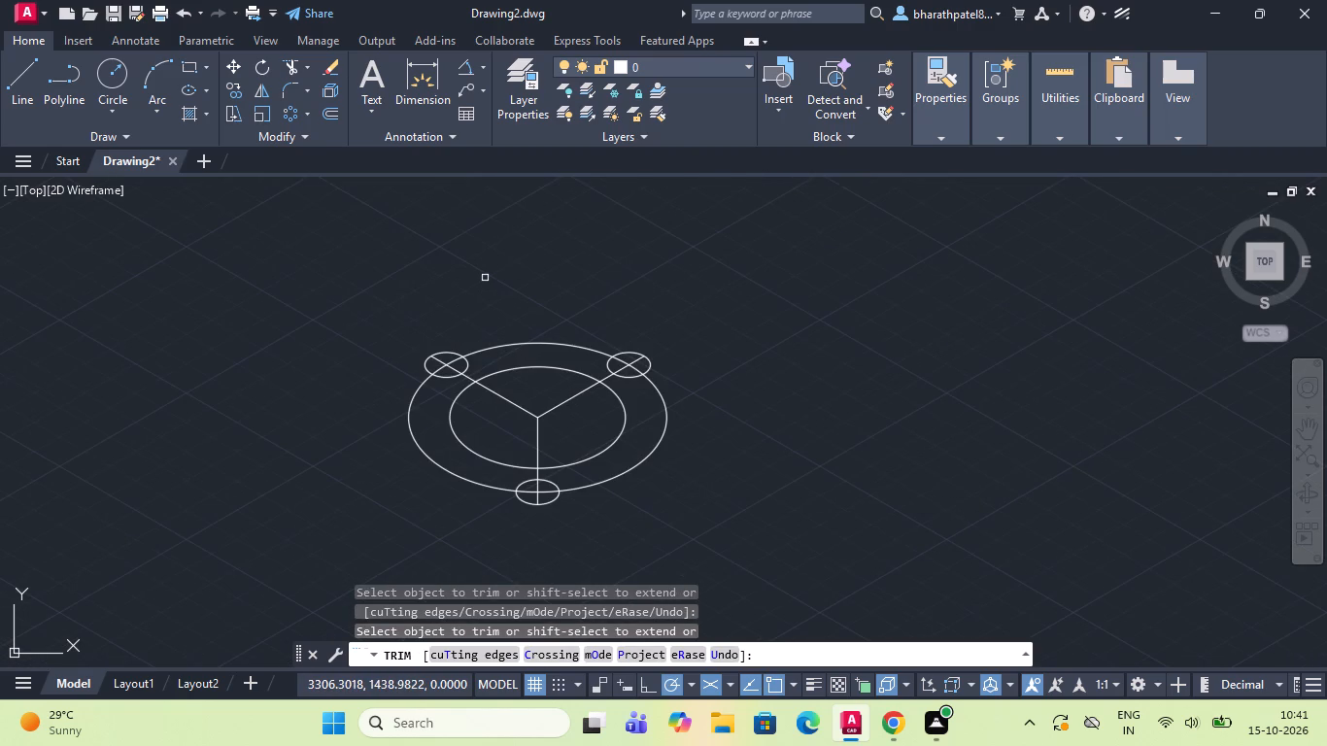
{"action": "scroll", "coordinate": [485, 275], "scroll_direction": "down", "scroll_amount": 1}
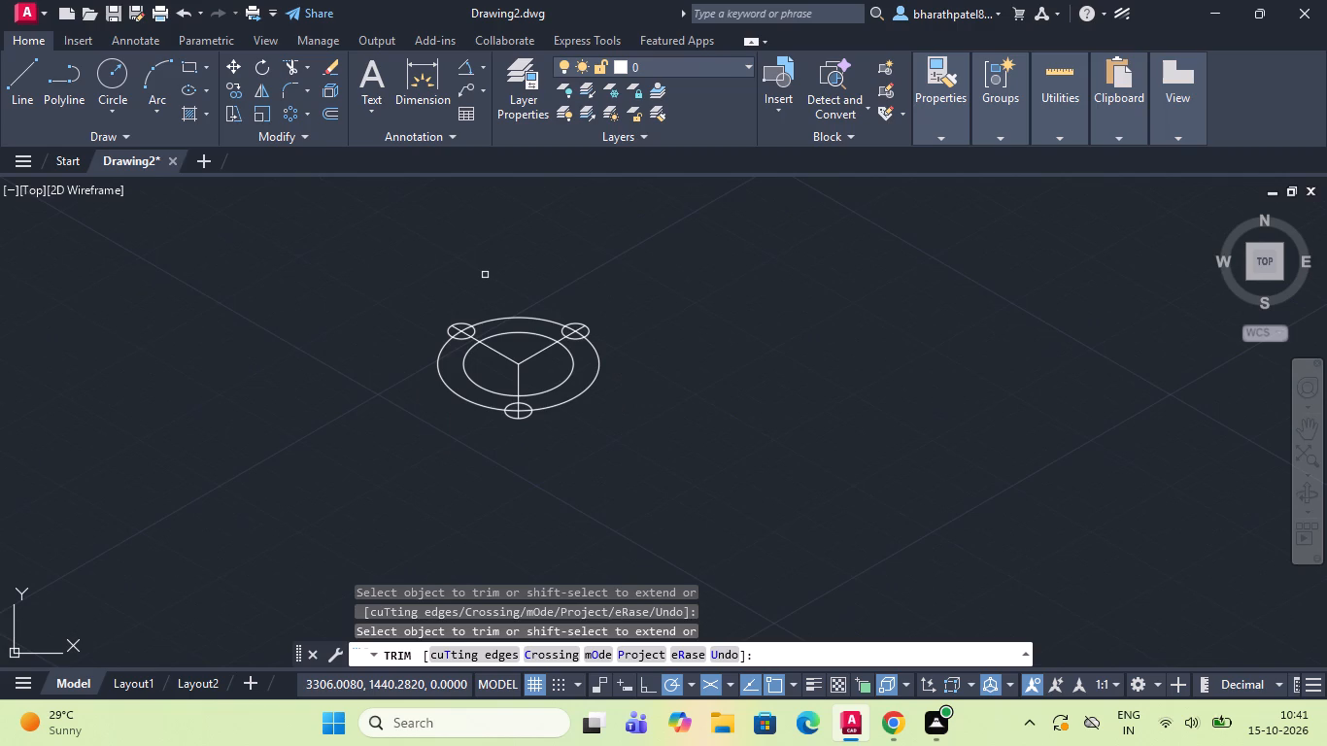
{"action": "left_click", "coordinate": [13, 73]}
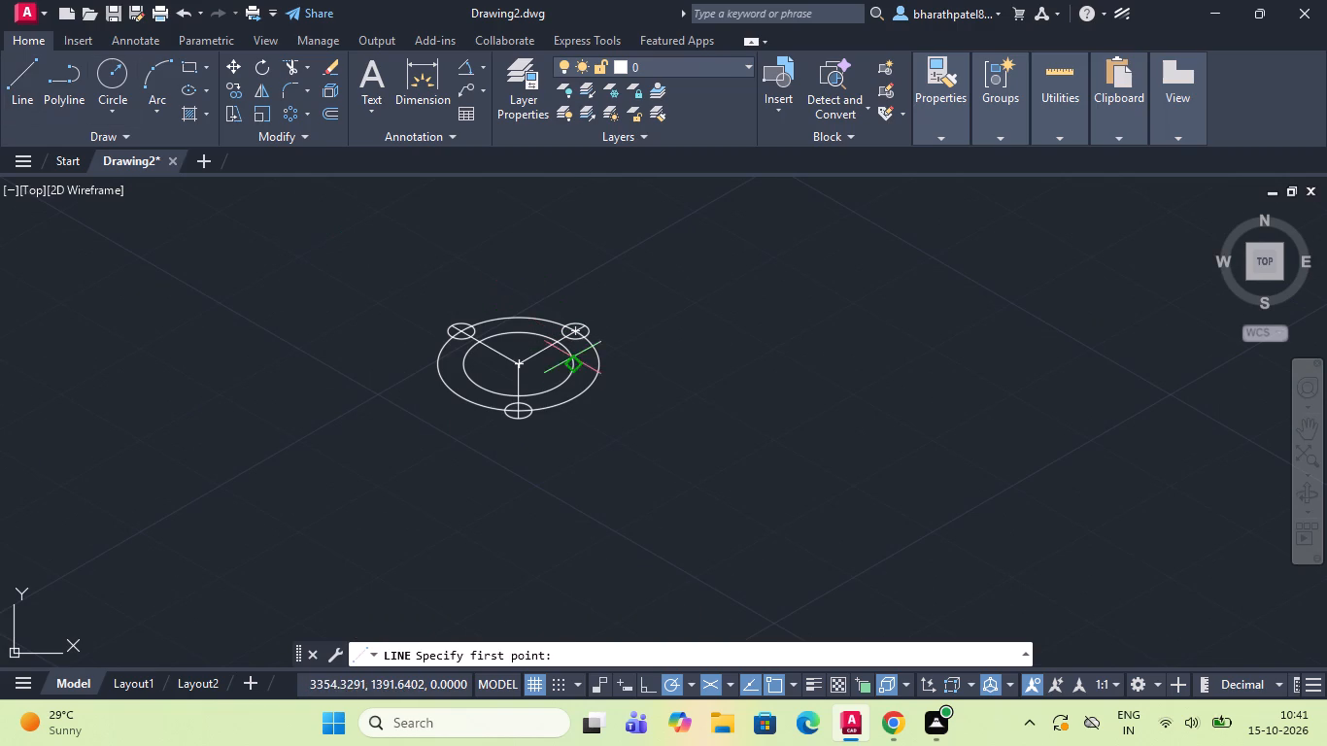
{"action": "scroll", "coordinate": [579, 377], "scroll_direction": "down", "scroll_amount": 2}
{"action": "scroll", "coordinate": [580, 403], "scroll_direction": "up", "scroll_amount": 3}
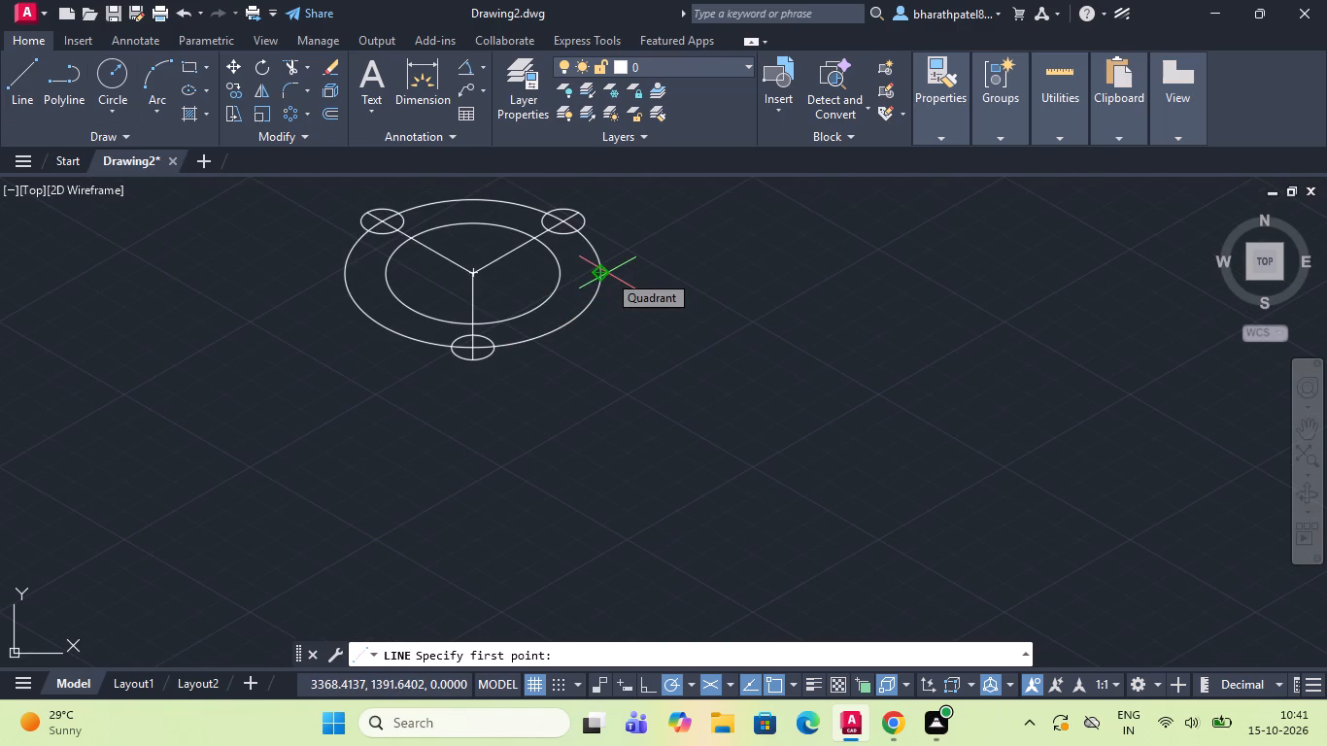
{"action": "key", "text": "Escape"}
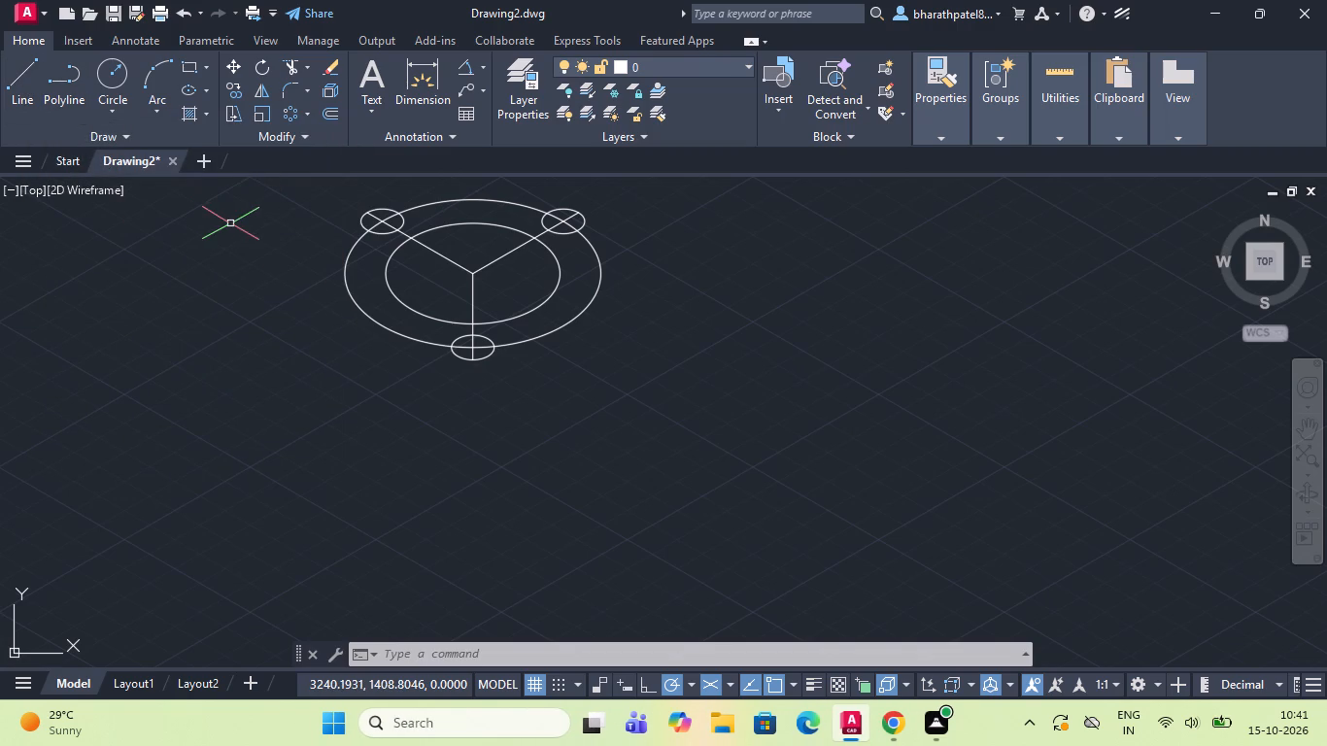
Draw an isocircle of radius 13 concentric with the diameter 12 isocircle at the flange's upper right, using the Ellipse command.
{"action": "scroll", "coordinate": [240, 239], "scroll_direction": "down", "scroll_amount": 1}
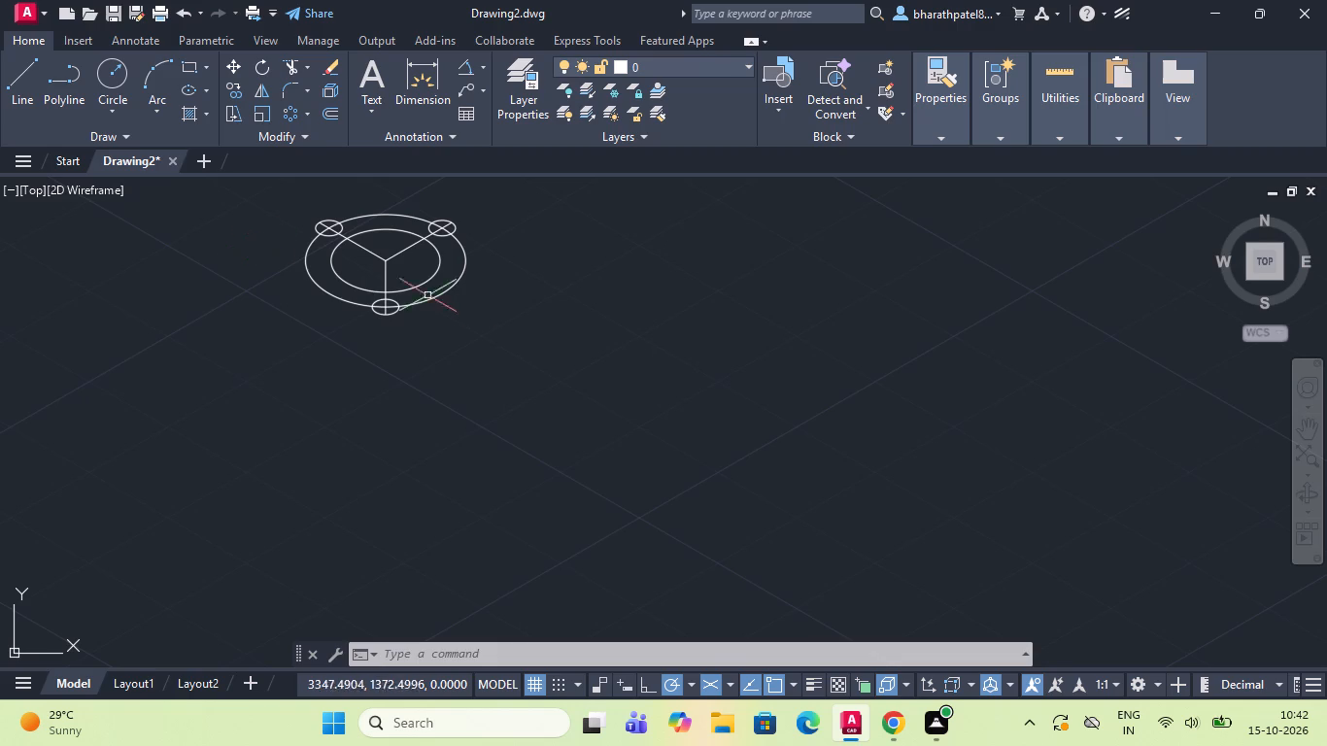
{"action": "scroll", "coordinate": [424, 277], "scroll_direction": "down", "scroll_amount": 1}
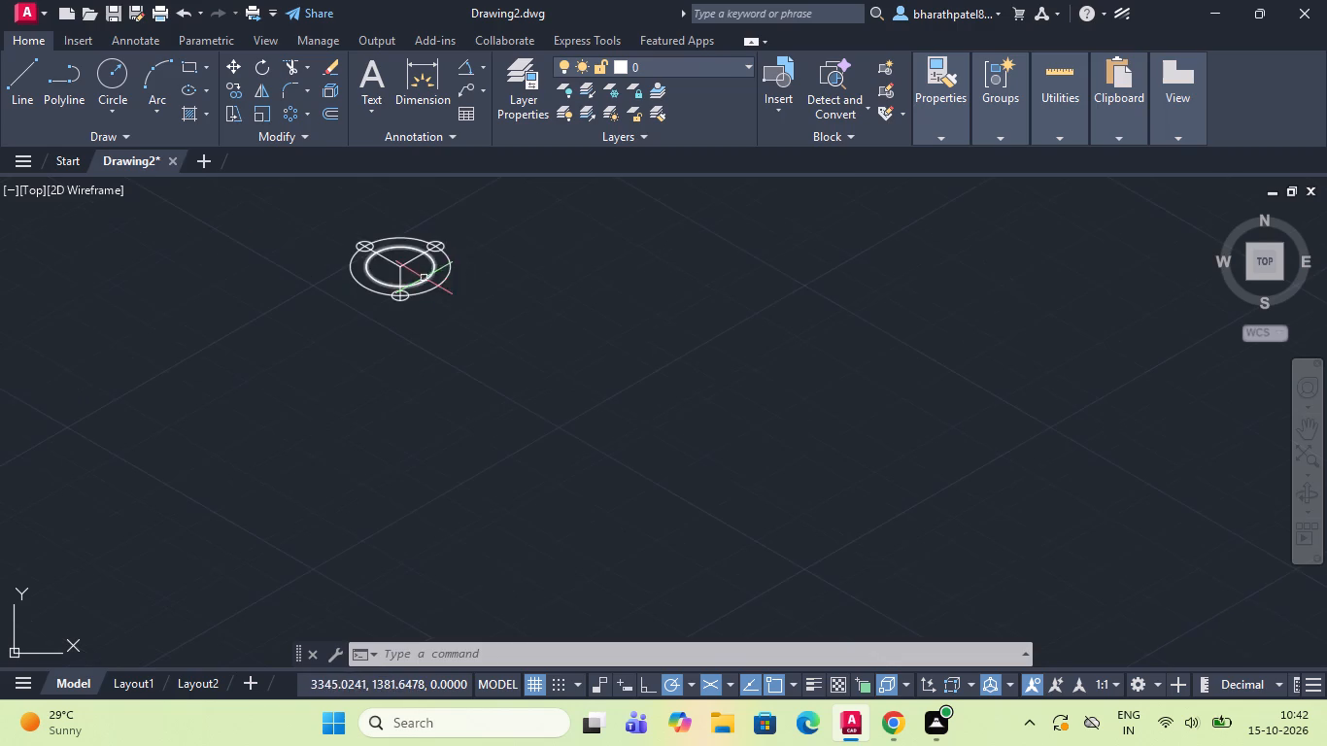
{"action": "scroll", "coordinate": [442, 242], "scroll_direction": "up", "scroll_amount": 6}
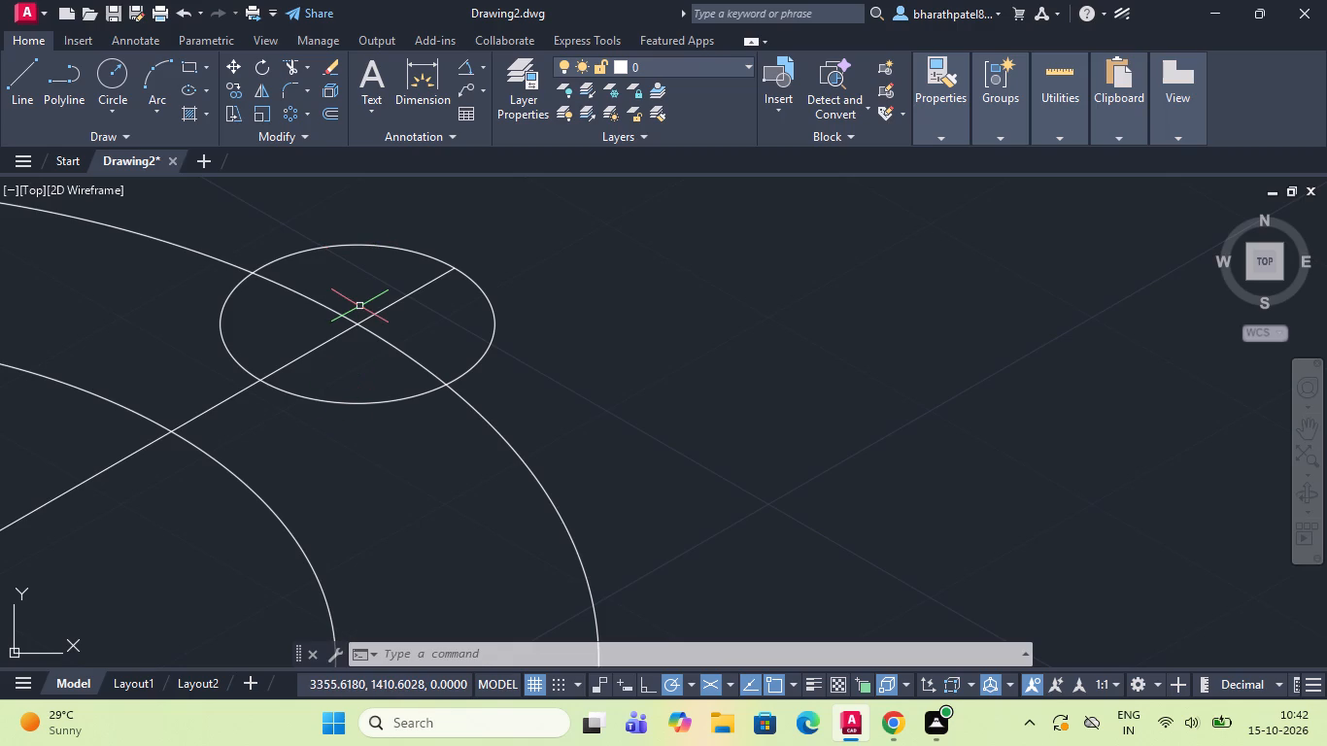
{"action": "key", "text": "space"}
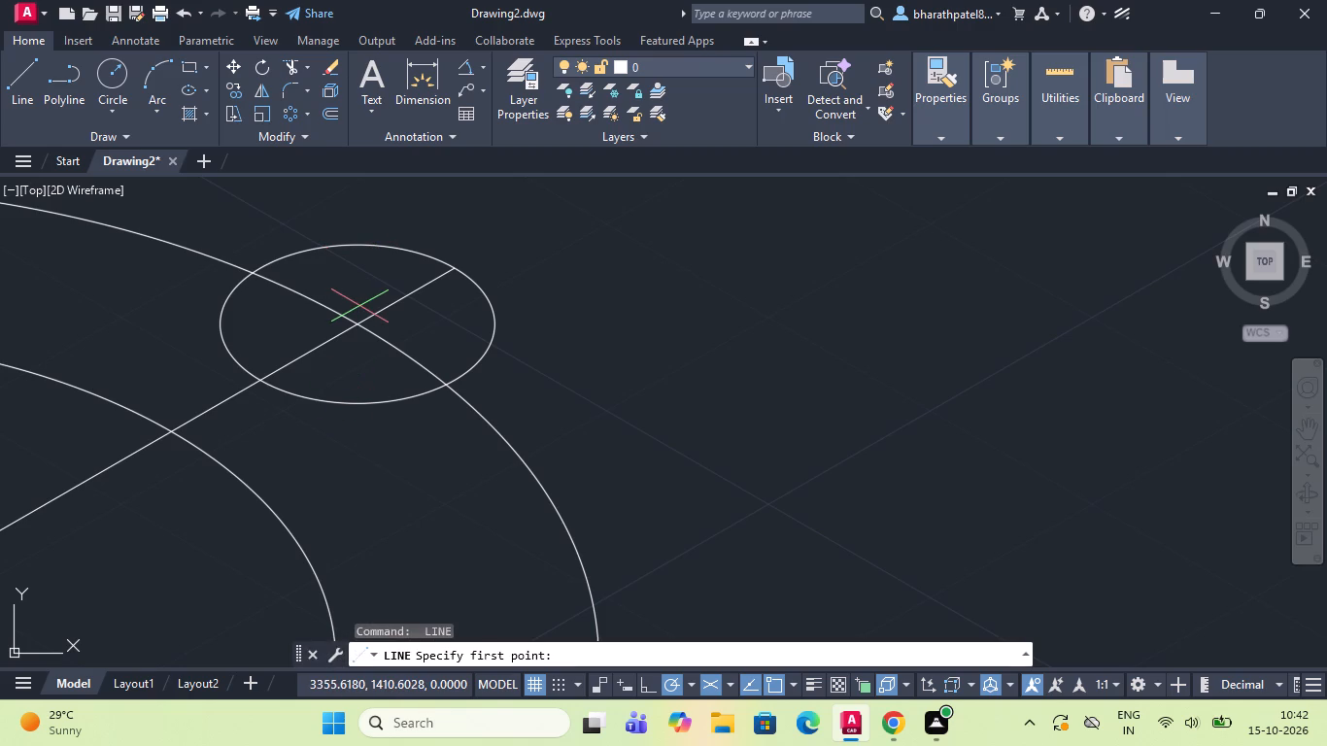
{"action": "key", "text": "Escape"}
{"action": "type", "text": "ell"}
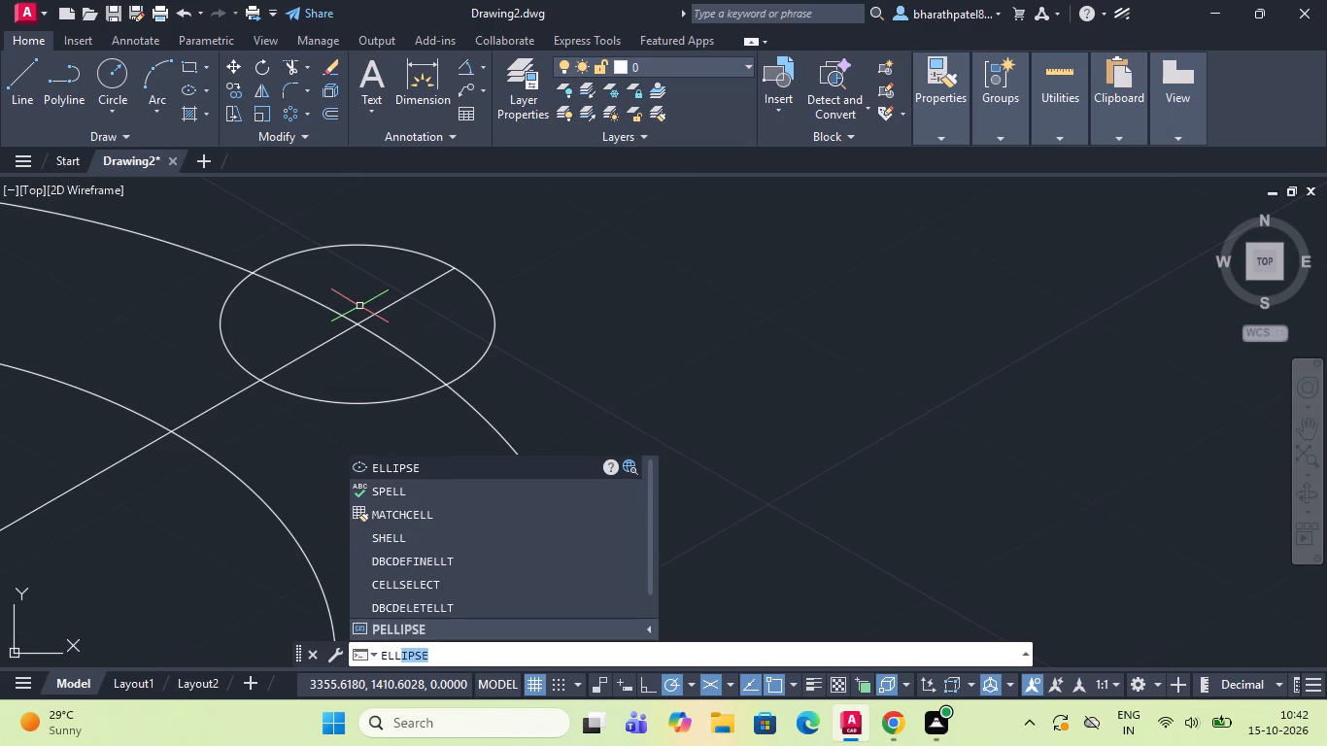
{"action": "key", "text": "Return"}
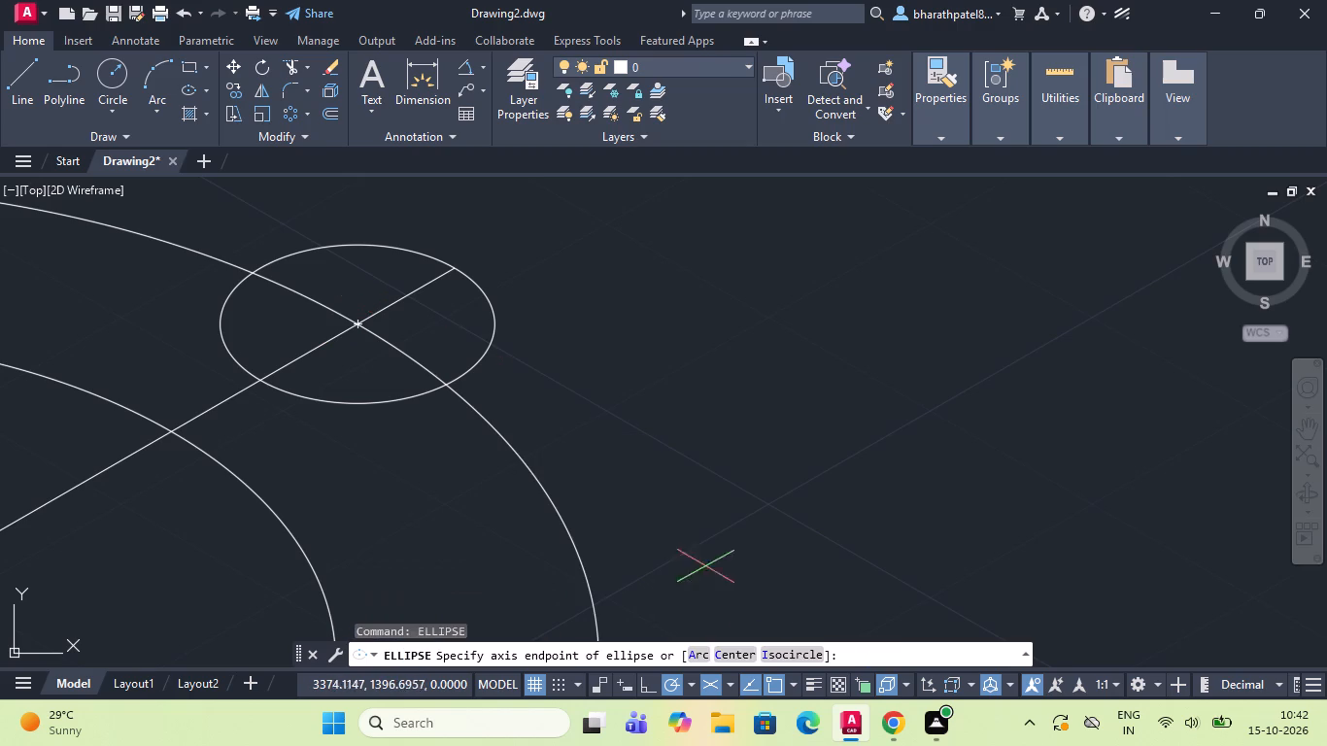
{"action": "left_click", "coordinate": [775, 654]}
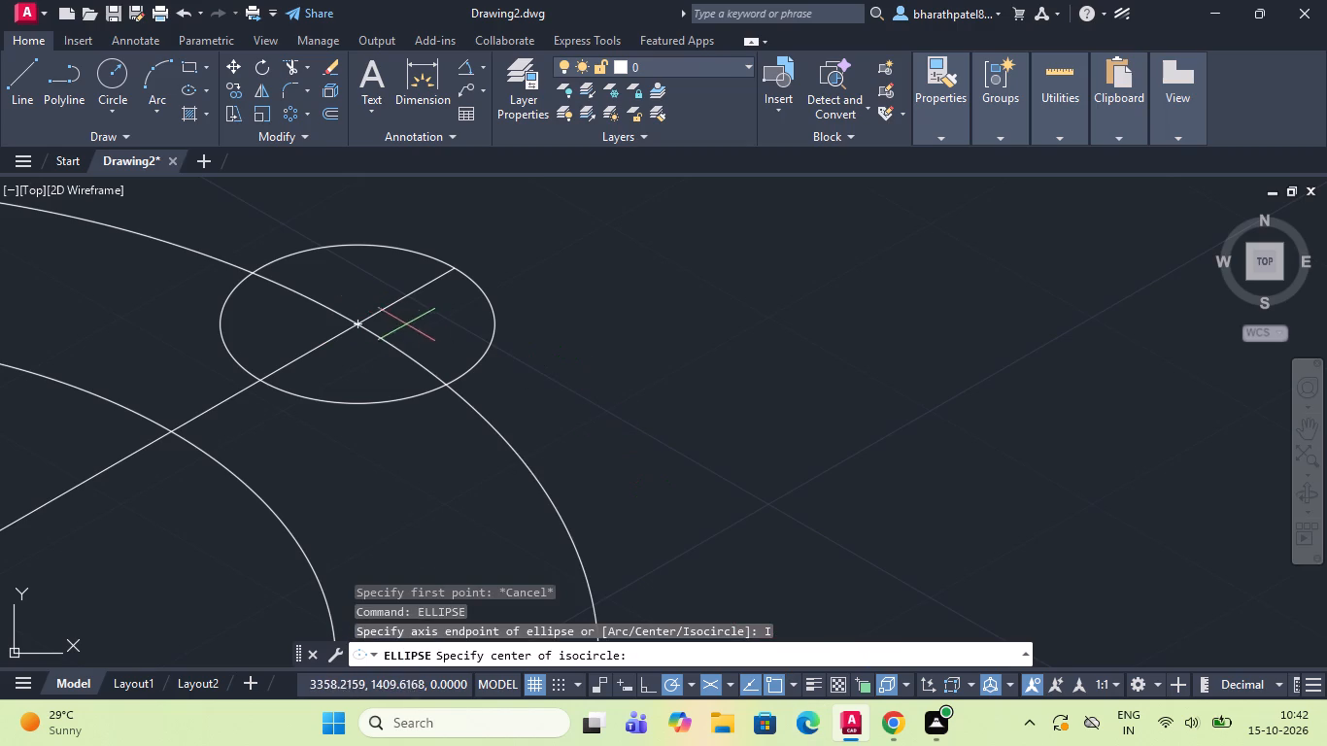
{"action": "left_click", "coordinate": [354, 321]}
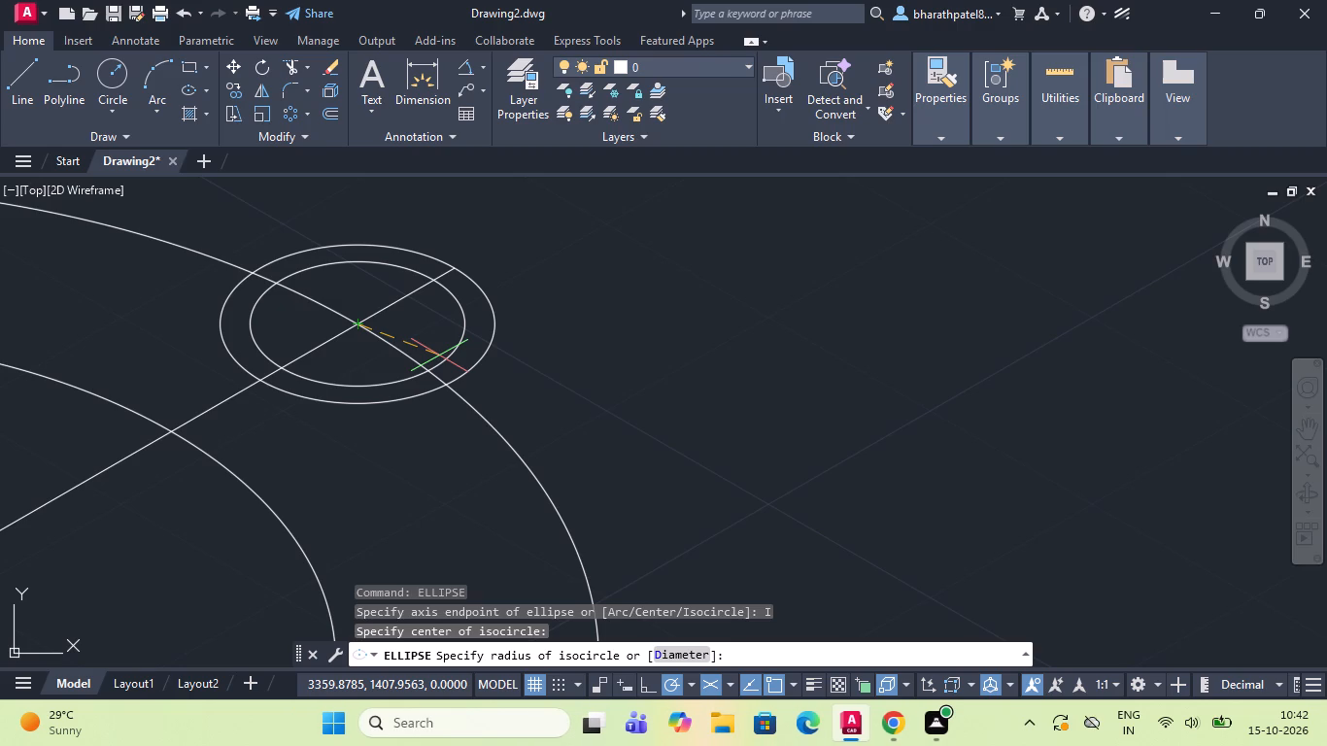
{"action": "type", "text": "13"}
{"action": "key", "text": "Return"}
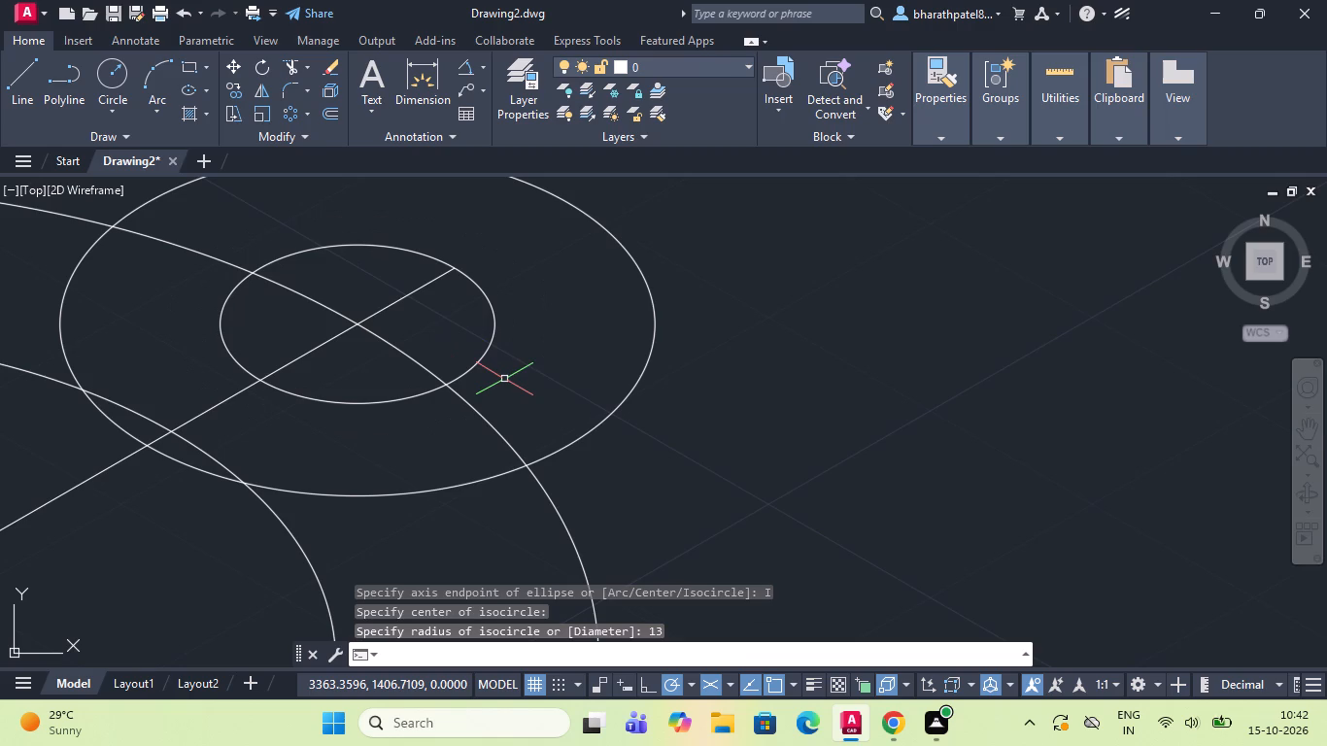
Copy the radius 13 isocircle from its centre to where the vertical line crosses the radius 36 isocircle.
{"action": "scroll", "coordinate": [502, 374], "scroll_direction": "down", "scroll_amount": 4}
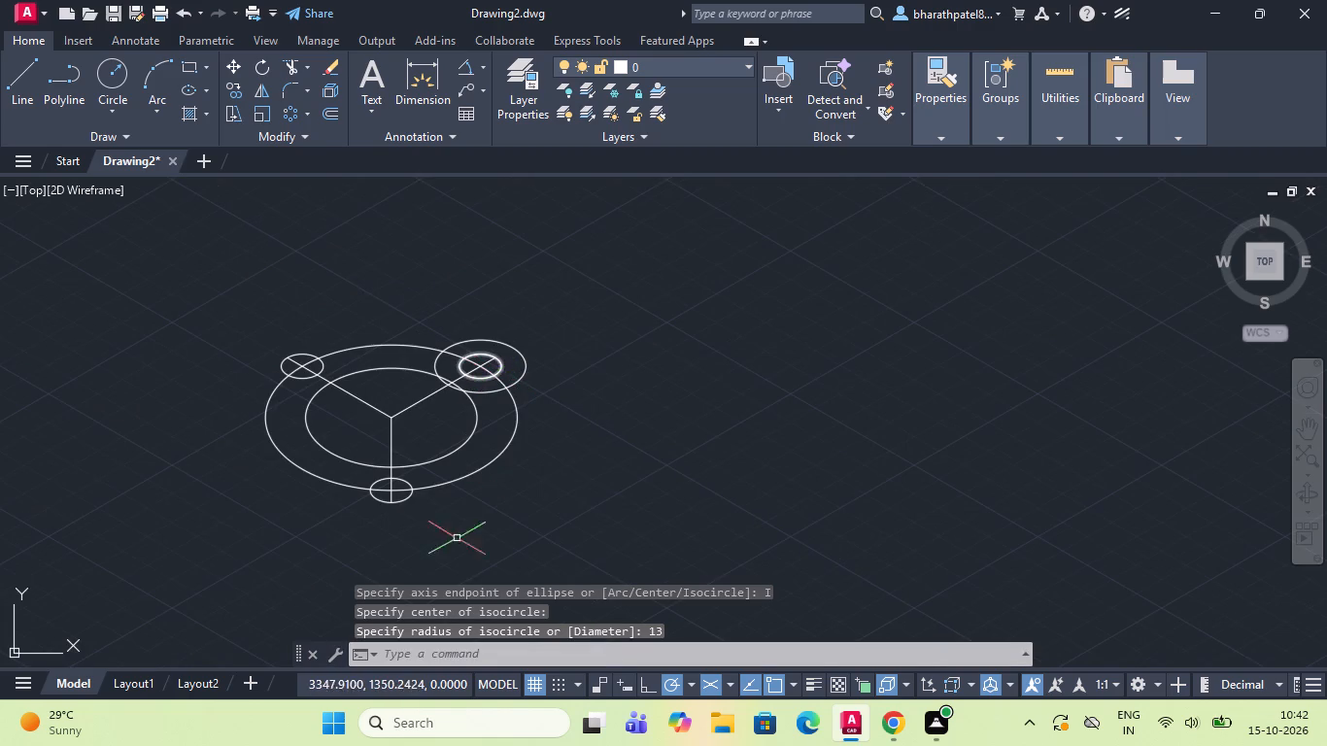
{"action": "scroll", "coordinate": [334, 526], "scroll_direction": "up", "scroll_amount": 3}
{"action": "scroll", "coordinate": [348, 522], "scroll_direction": "down", "scroll_amount": 2}
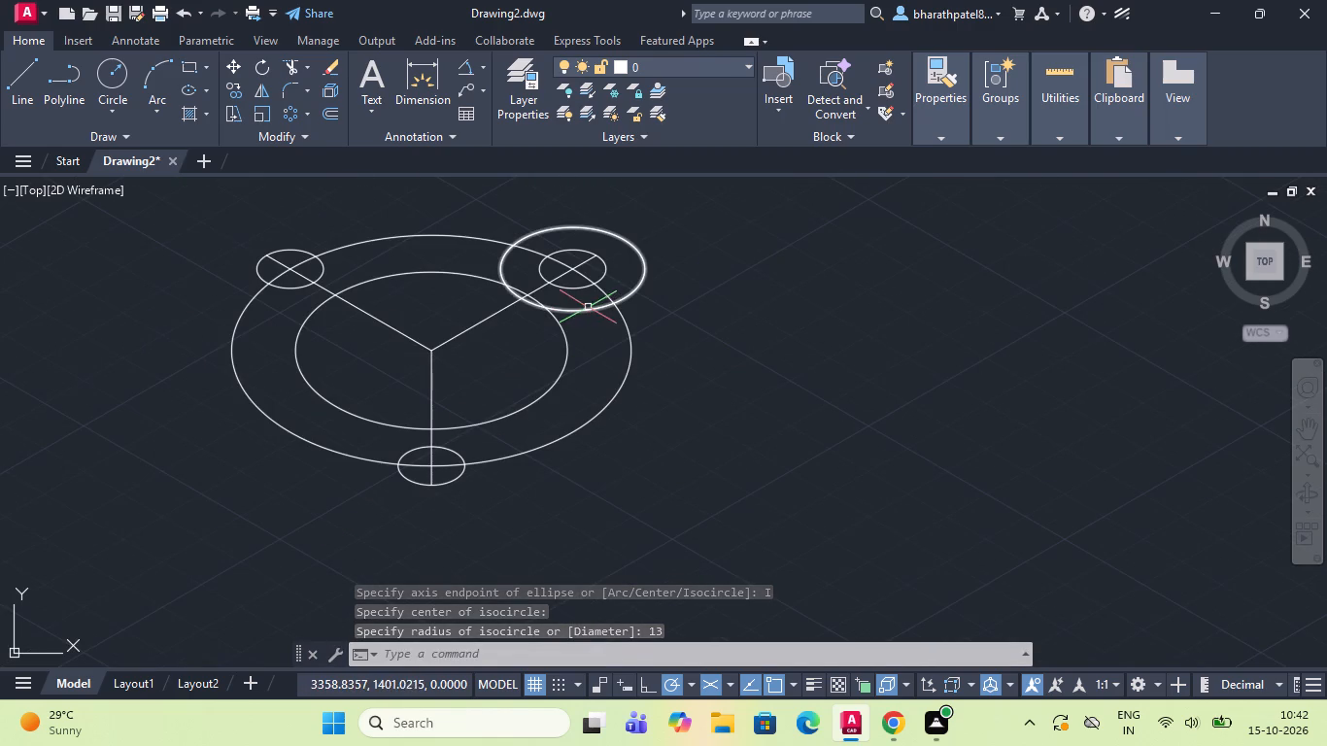
{"action": "left_click", "coordinate": [588, 308]}
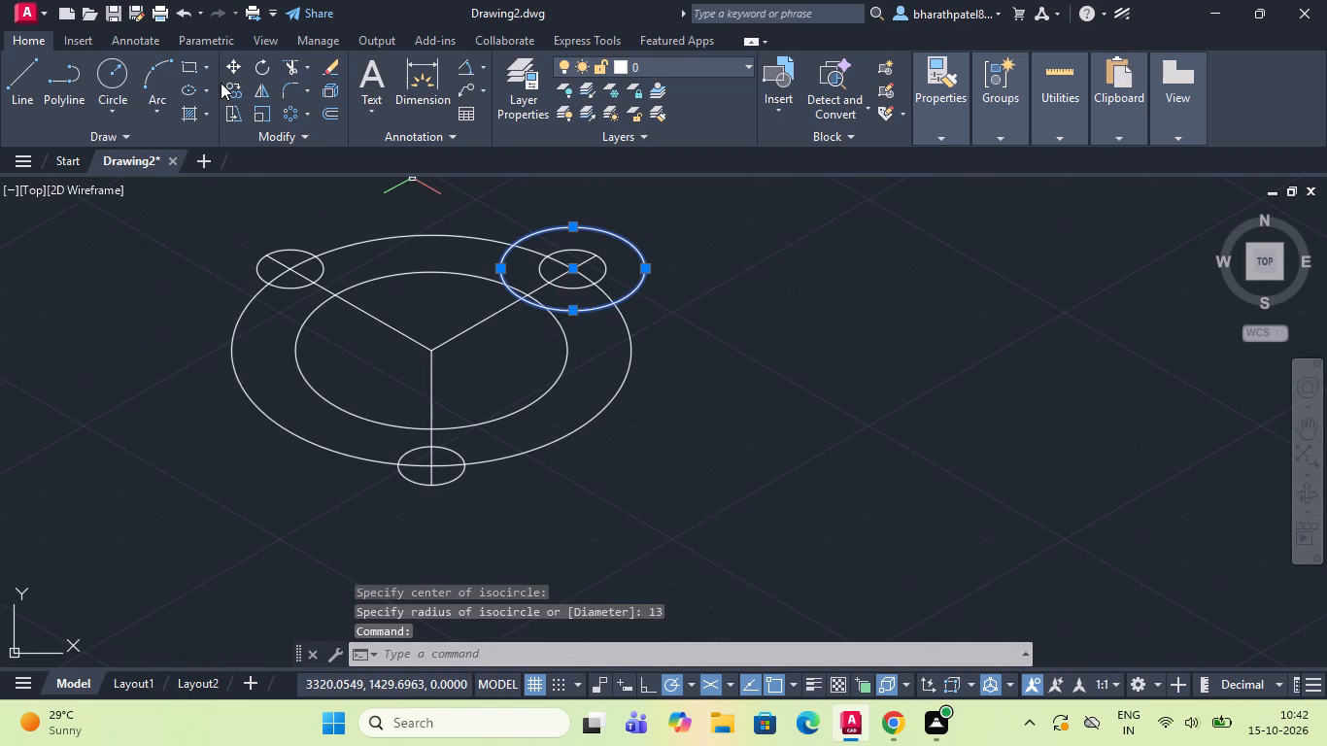
{"action": "left_click", "coordinate": [227, 83]}
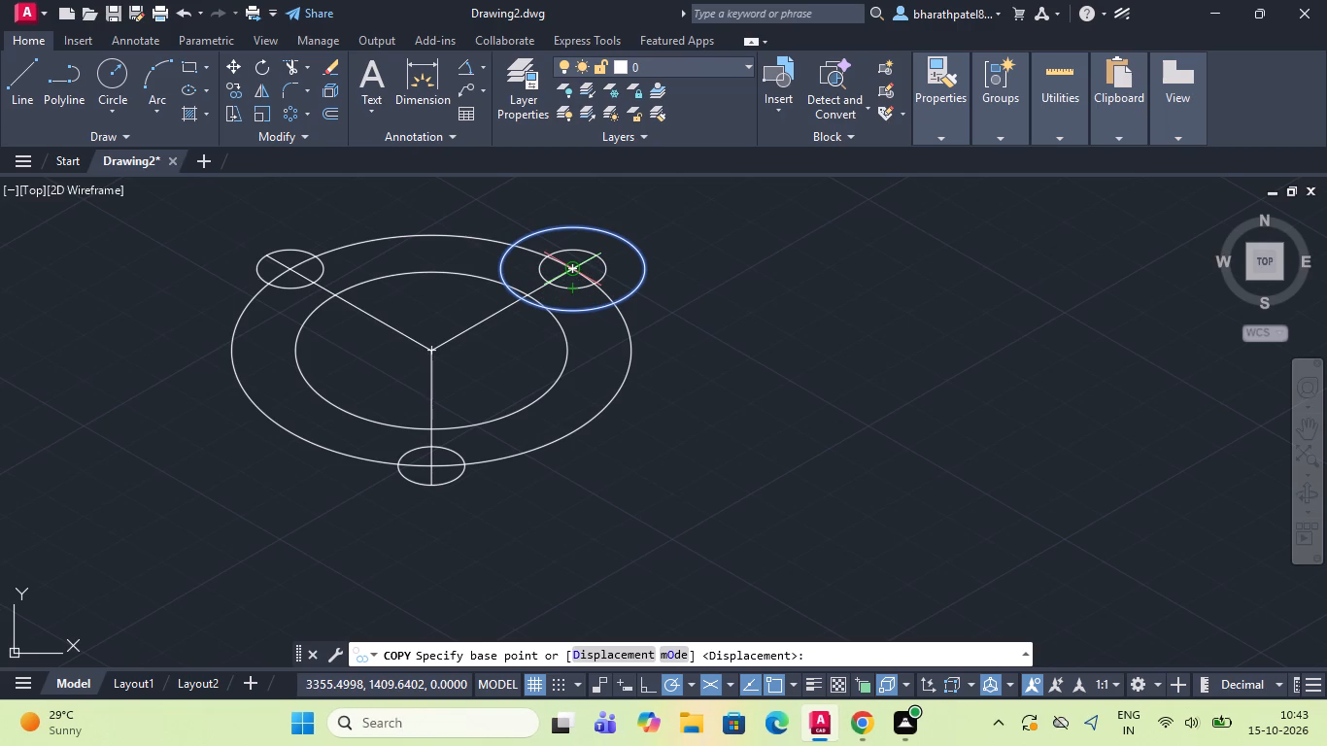
{"action": "left_click", "coordinate": [570, 267]}
{"action": "scroll", "coordinate": [570, 267], "scroll_direction": "down", "scroll_amount": 2}
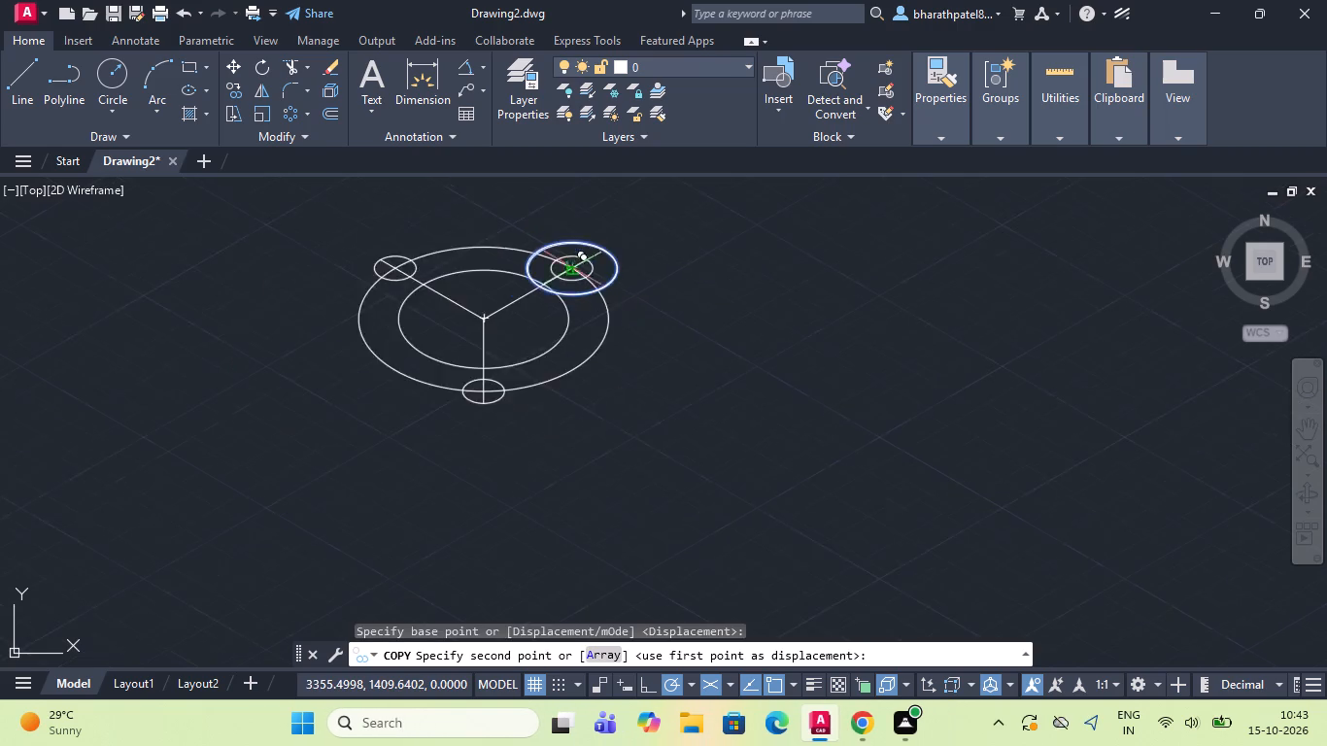
{"action": "scroll", "coordinate": [506, 362], "scroll_direction": "up", "scroll_amount": 4}
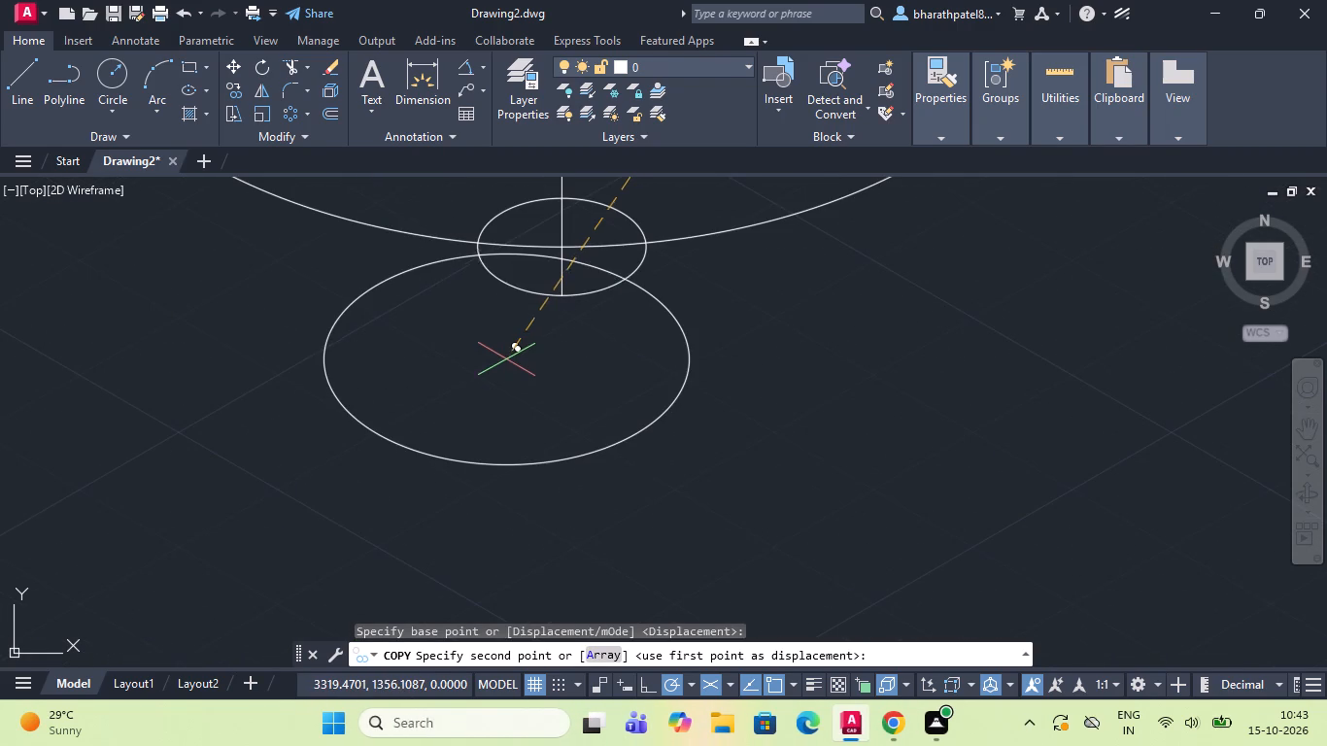
{"action": "scroll", "coordinate": [507, 343], "scroll_direction": "down", "scroll_amount": 1}
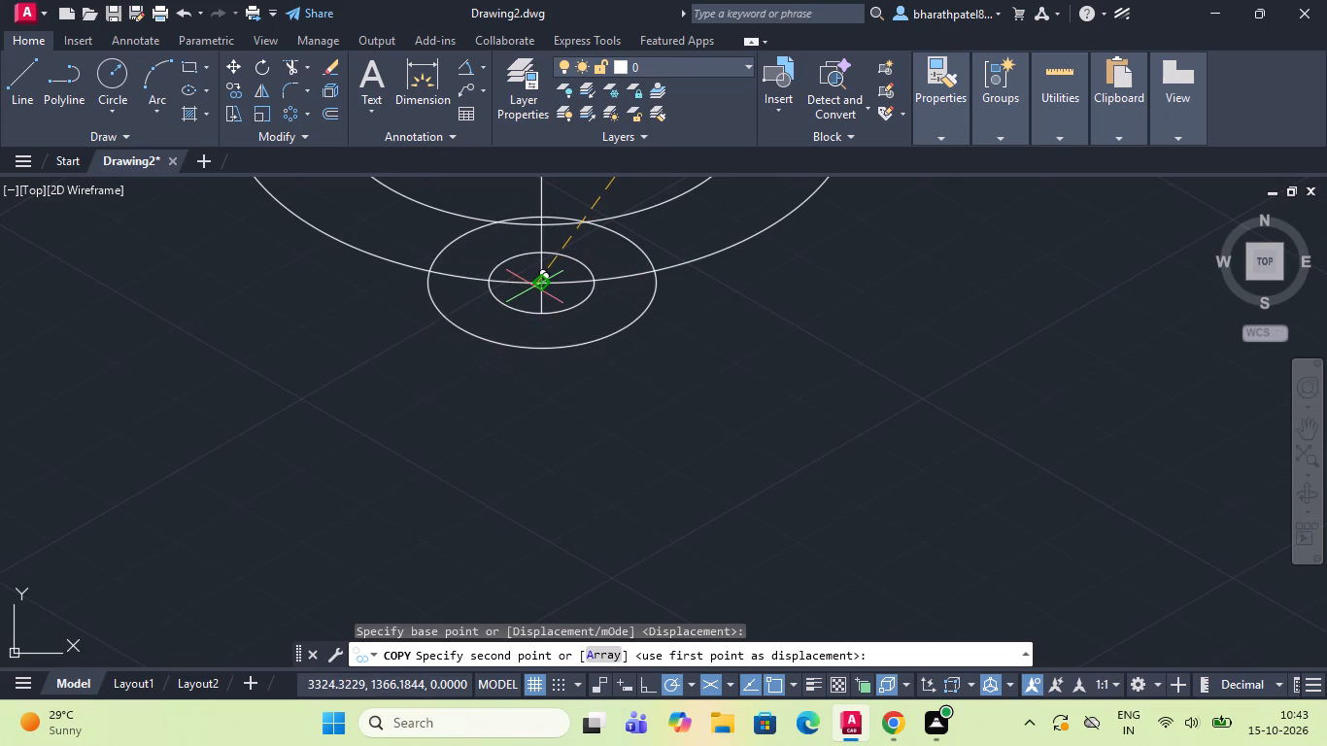
{"action": "scroll", "coordinate": [534, 287], "scroll_direction": "up", "scroll_amount": 1}
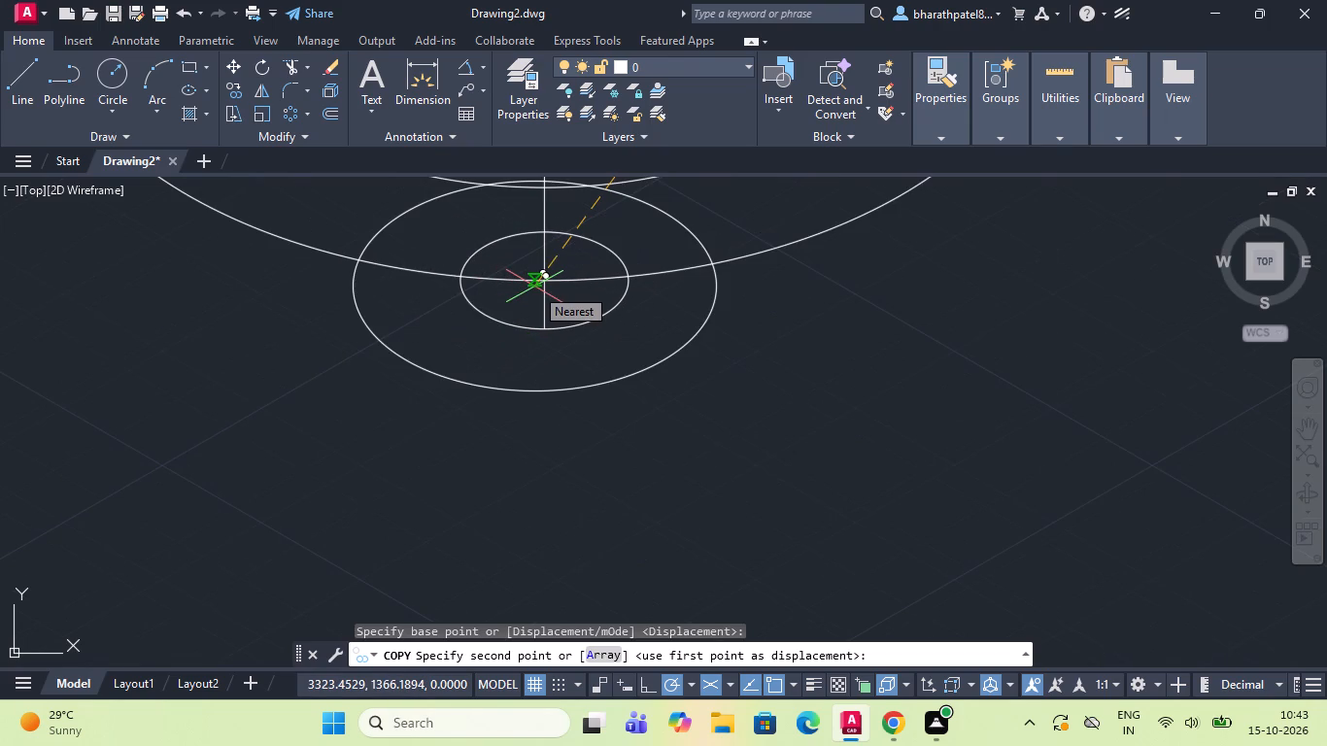
{"action": "scroll", "coordinate": [534, 286], "scroll_direction": "up", "scroll_amount": 3}
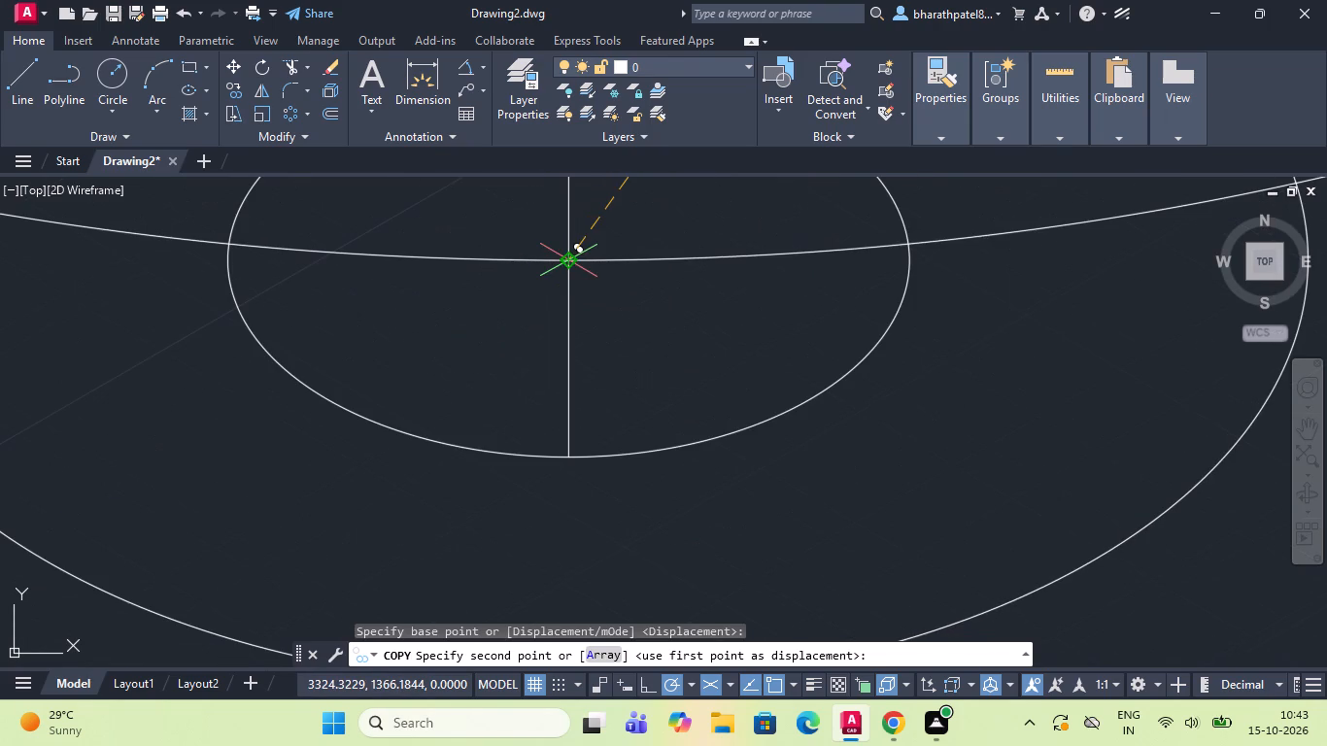
{"action": "left_click", "coordinate": [565, 260]}
Place another copy of the radius 13 isocircle where the upper-left arrayed line crosses the radius 36 isocircle, and end the Copy command.
{"action": "scroll", "coordinate": [565, 260], "scroll_direction": "down", "scroll_amount": 8}
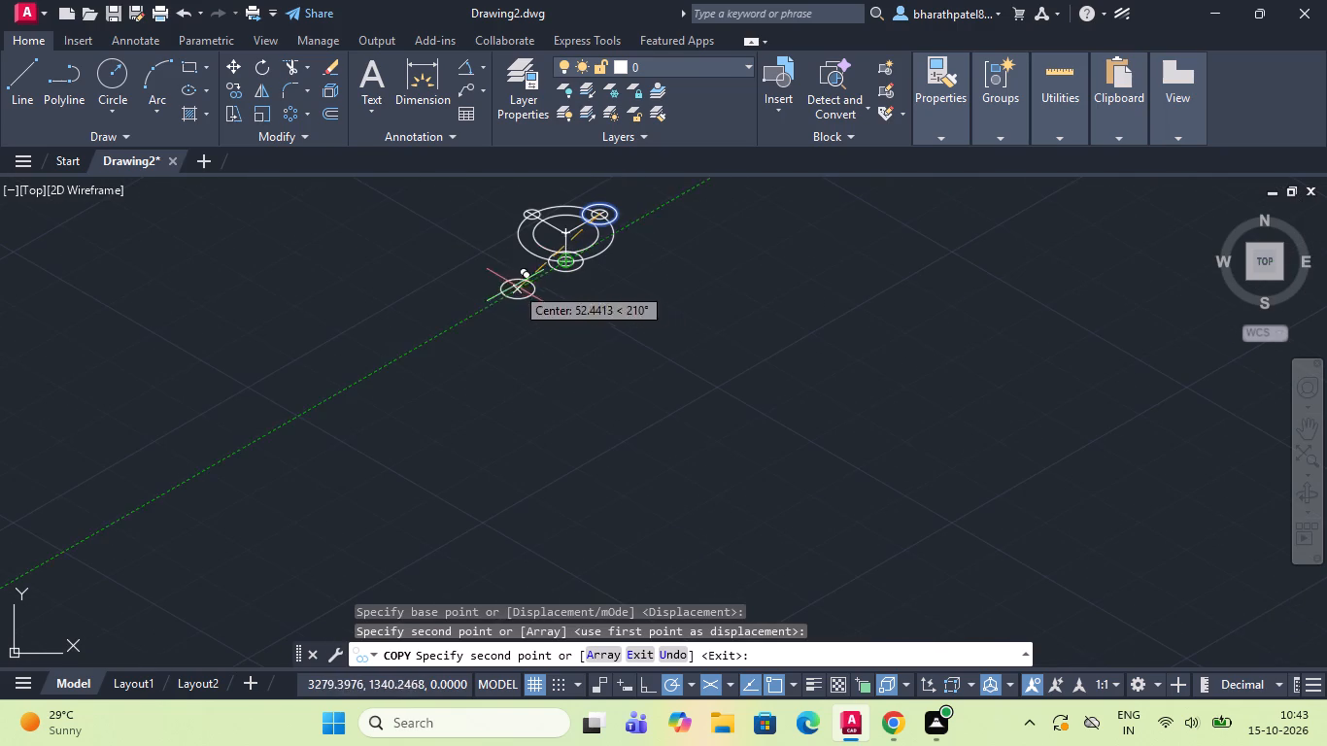
{"action": "scroll", "coordinate": [508, 264], "scroll_direction": "down", "scroll_amount": 2}
{"action": "scroll", "coordinate": [508, 243], "scroll_direction": "up", "scroll_amount": 4}
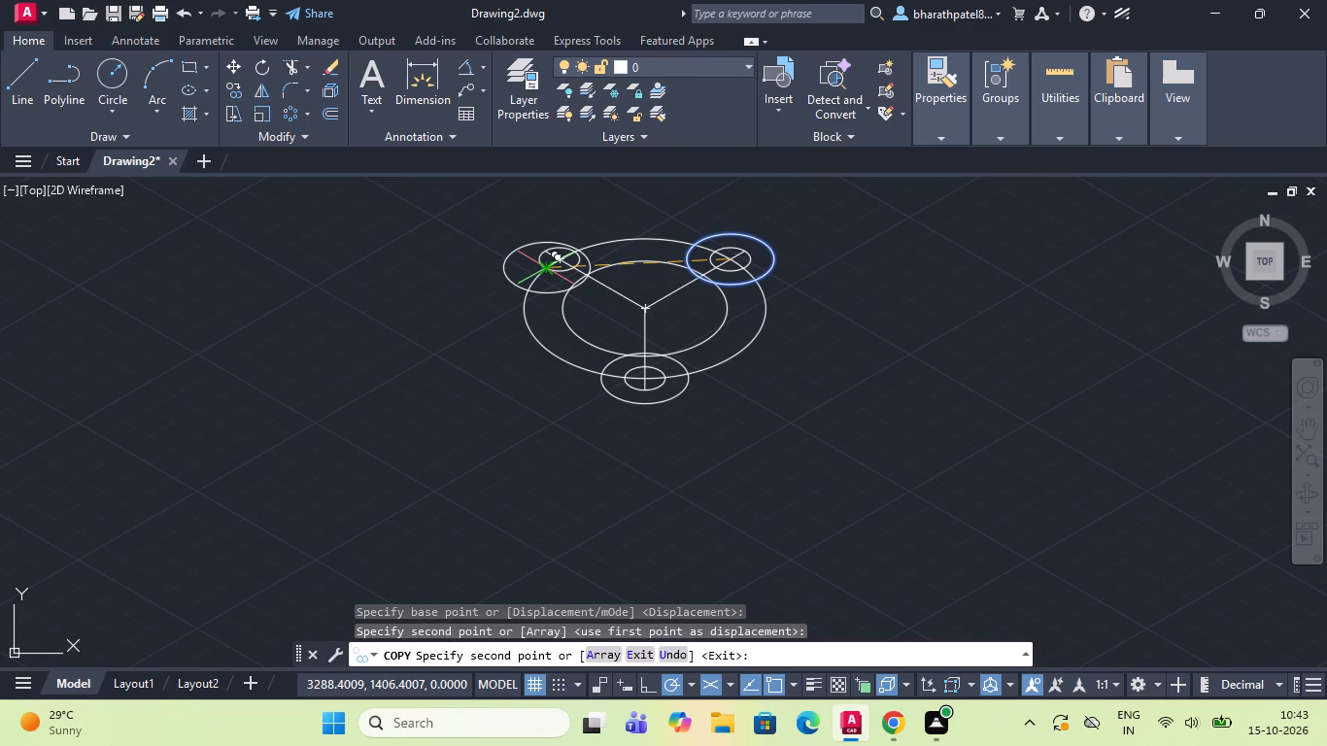
{"action": "scroll", "coordinate": [550, 270], "scroll_direction": "up", "scroll_amount": 1}
{"action": "scroll", "coordinate": [550, 270], "scroll_direction": "down", "scroll_amount": 1}
{"action": "scroll", "coordinate": [559, 260], "scroll_direction": "up", "scroll_amount": 3}
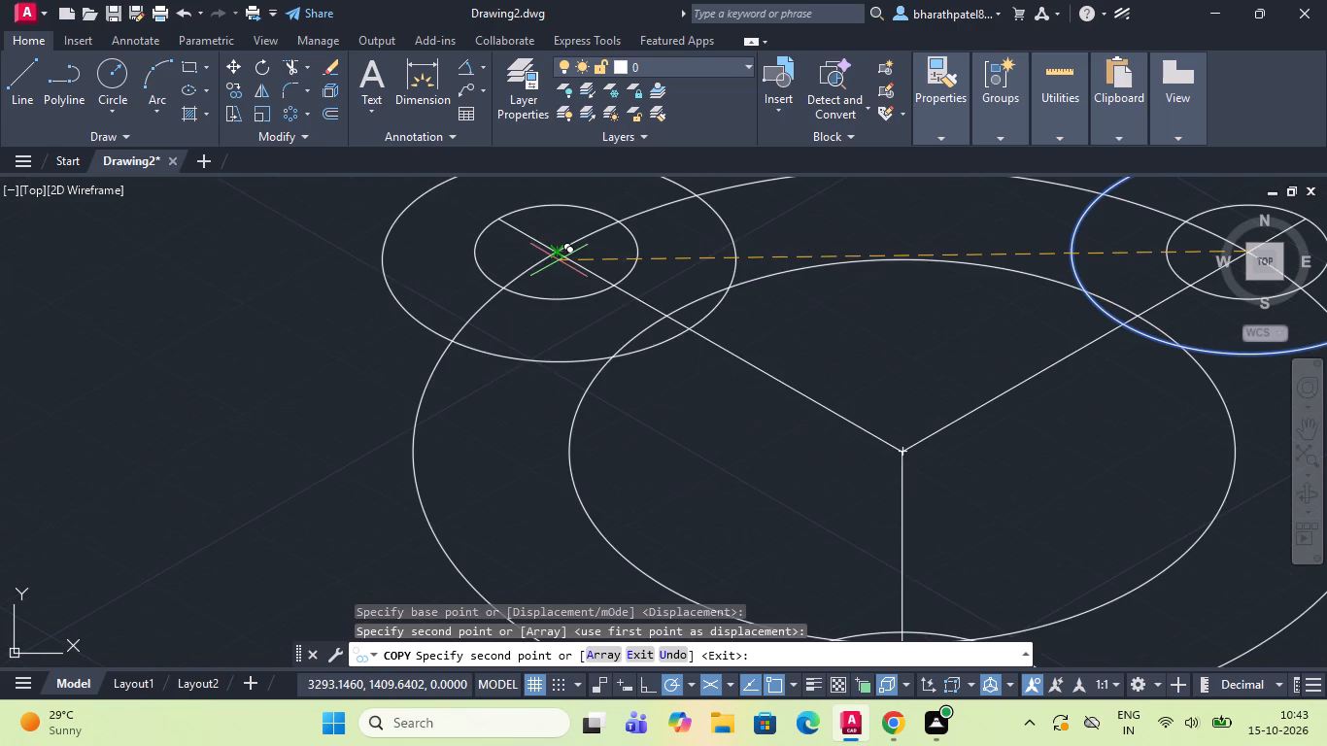
{"action": "scroll", "coordinate": [560, 247], "scroll_direction": "up", "scroll_amount": 2}
{"action": "left_click", "coordinate": [547, 255]}
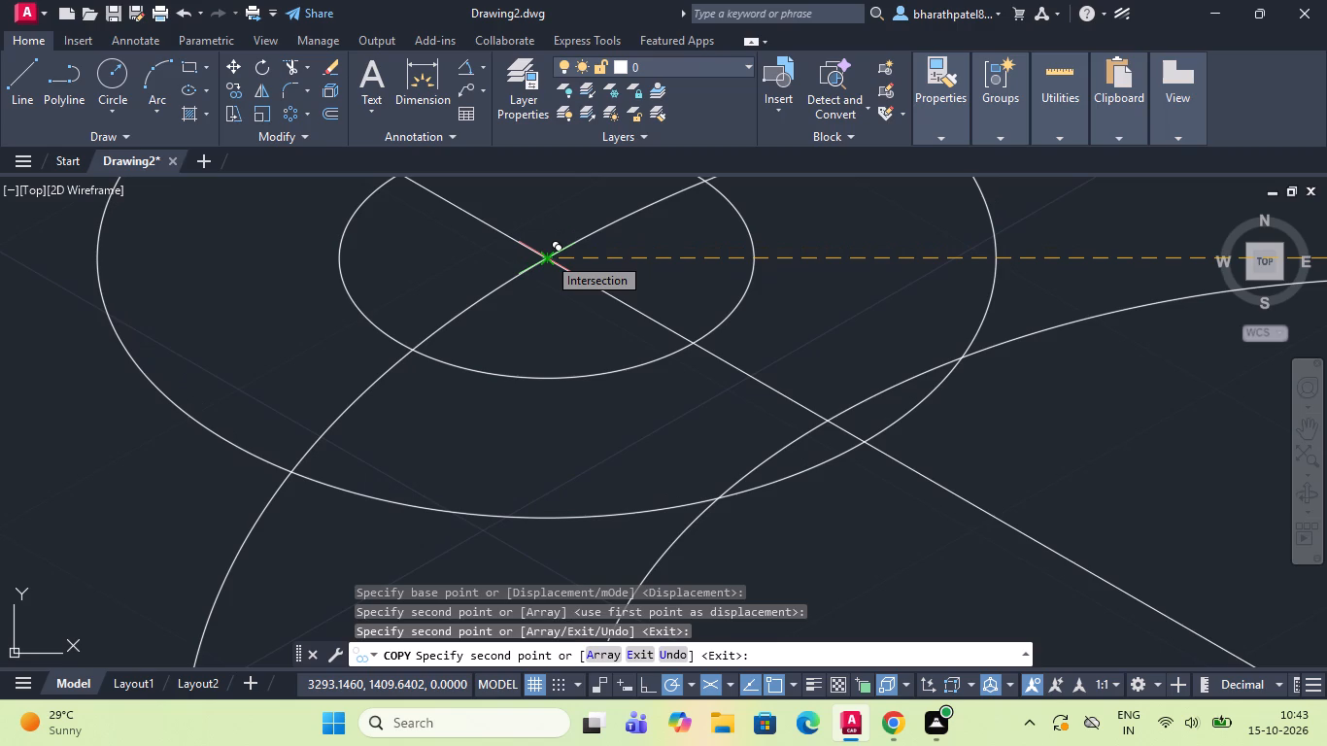
{"action": "scroll", "coordinate": [530, 366], "scroll_direction": "down", "scroll_amount": 5}
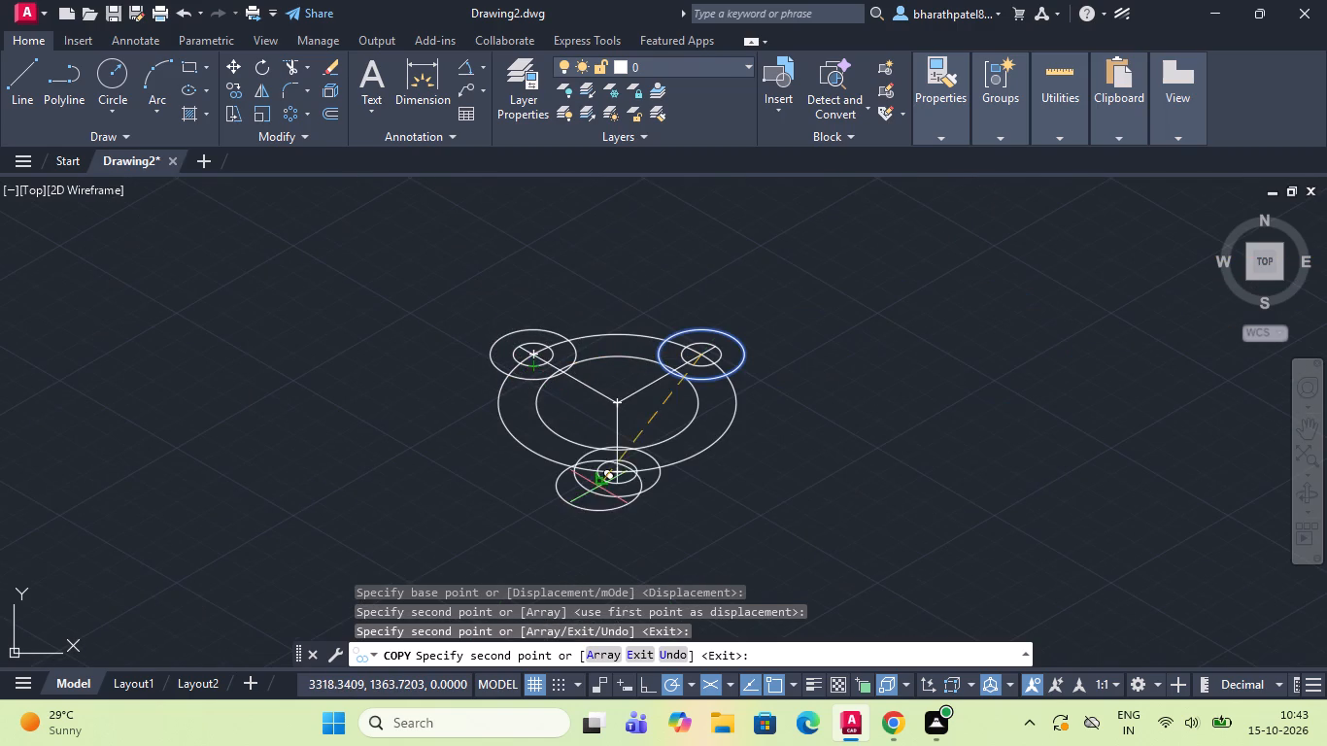
{"action": "key", "text": "Escape"}
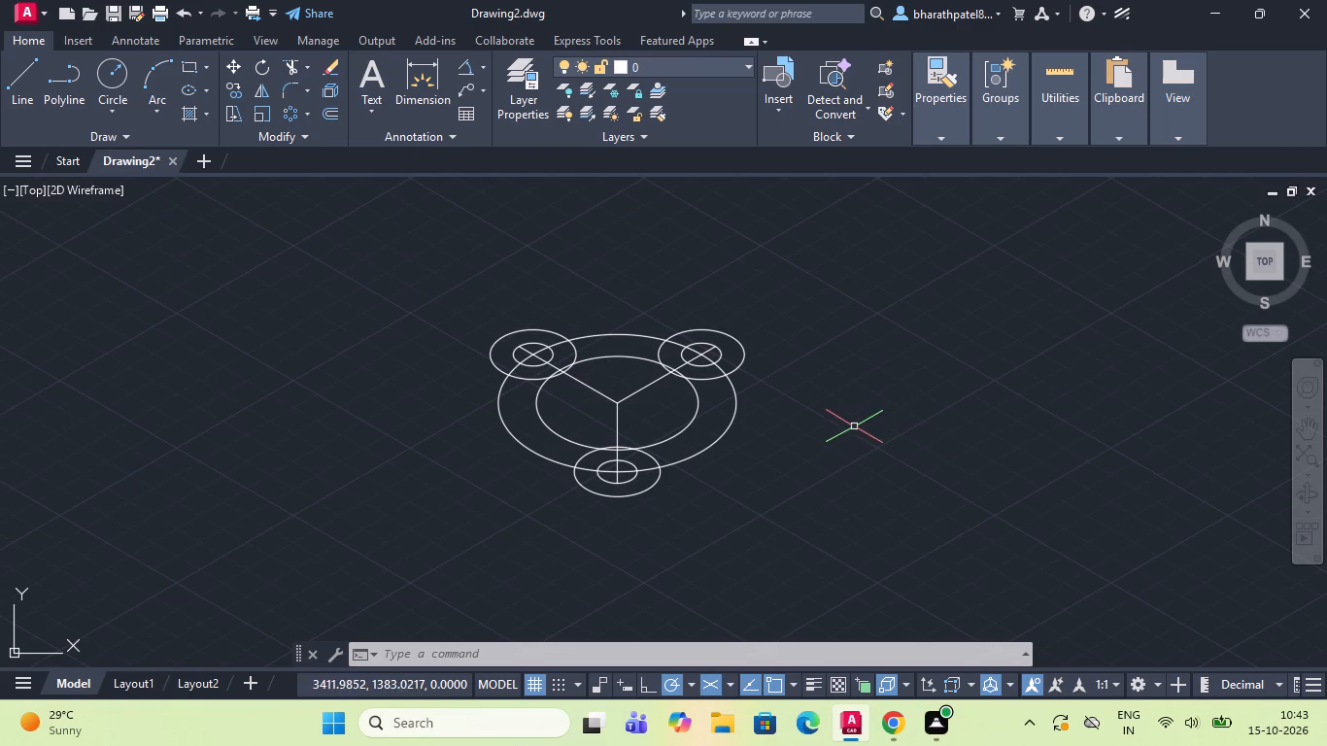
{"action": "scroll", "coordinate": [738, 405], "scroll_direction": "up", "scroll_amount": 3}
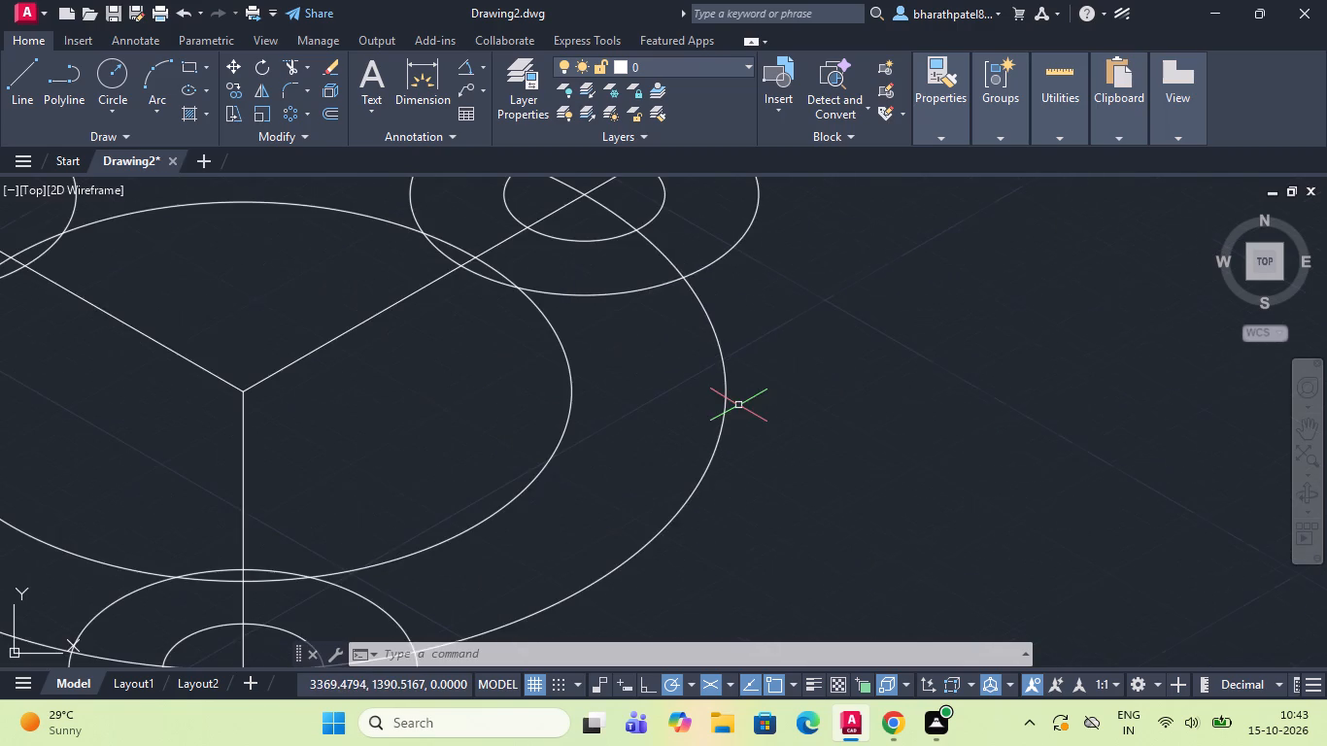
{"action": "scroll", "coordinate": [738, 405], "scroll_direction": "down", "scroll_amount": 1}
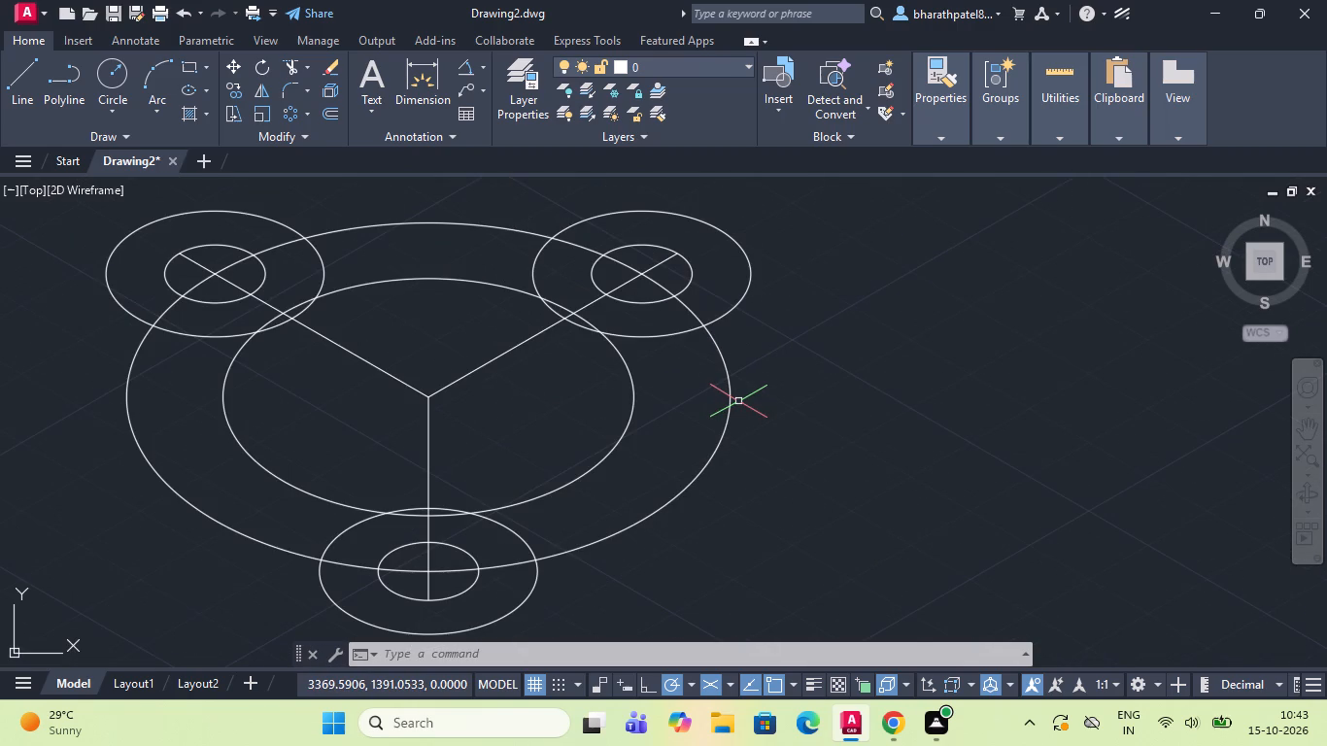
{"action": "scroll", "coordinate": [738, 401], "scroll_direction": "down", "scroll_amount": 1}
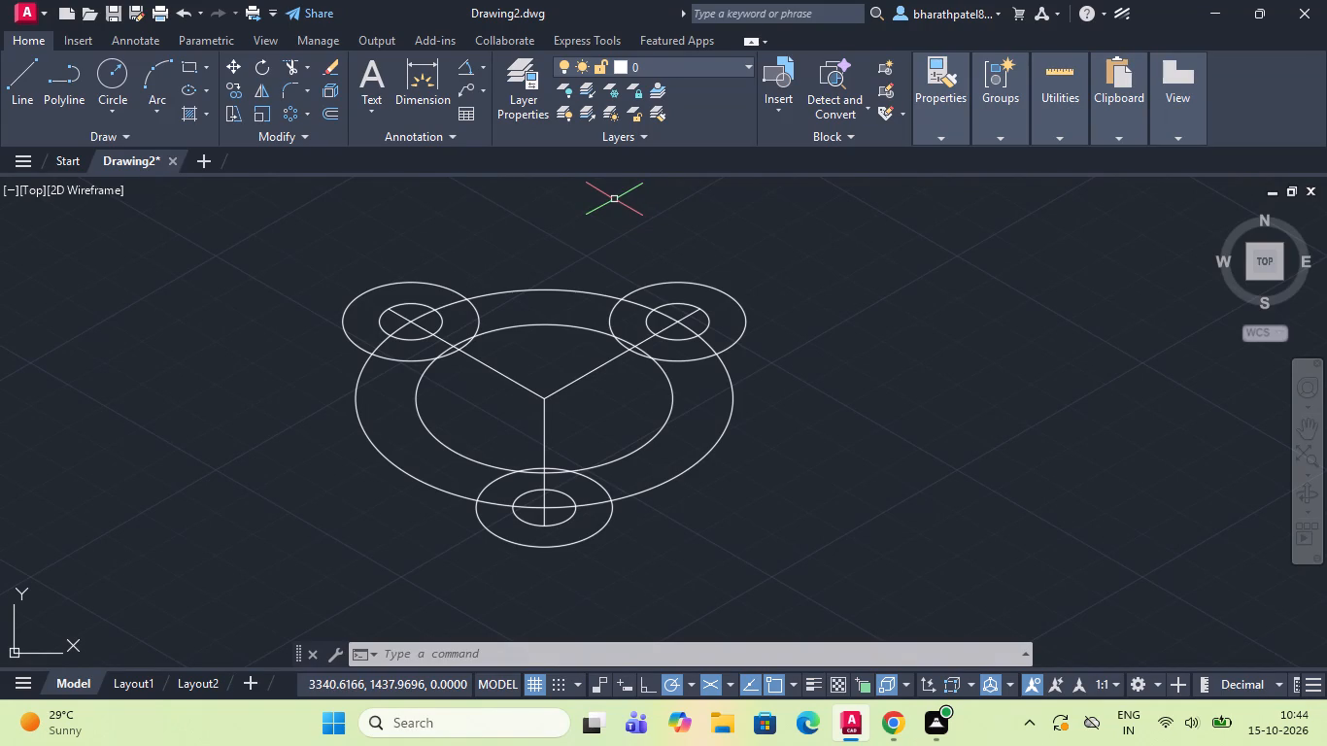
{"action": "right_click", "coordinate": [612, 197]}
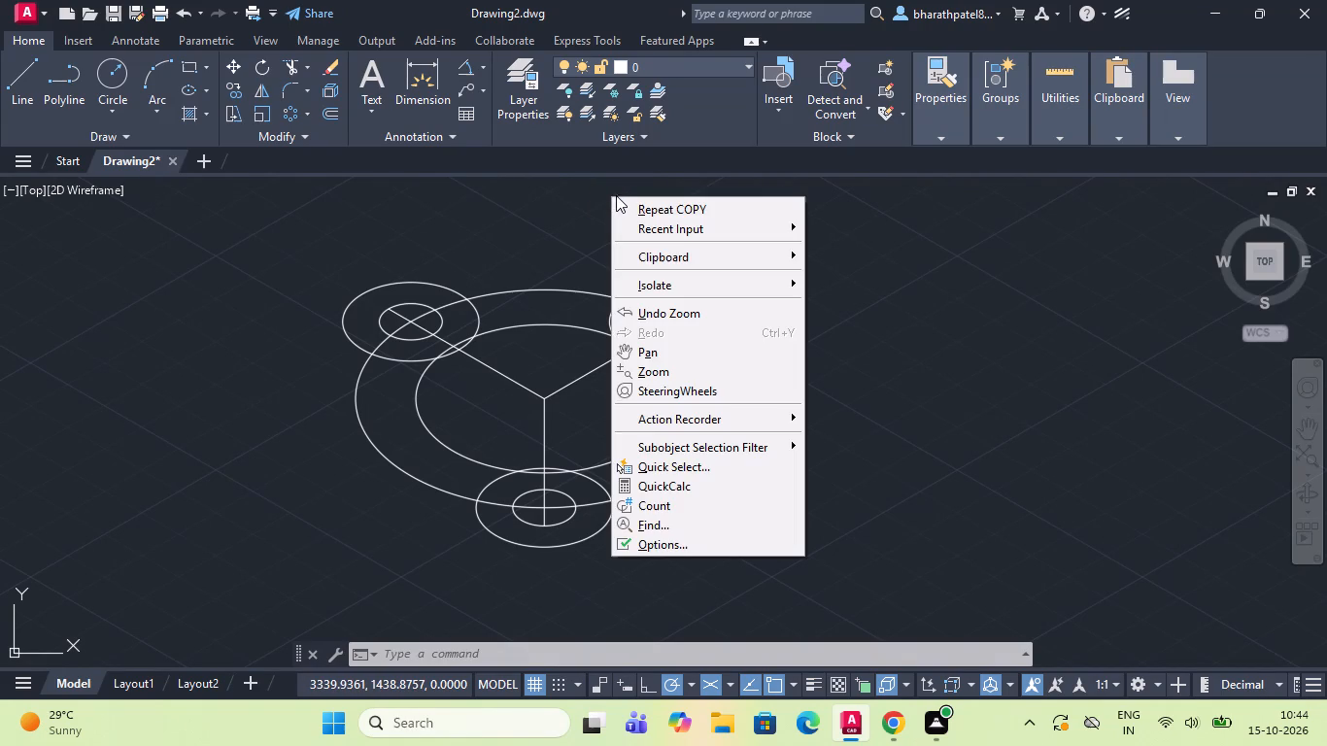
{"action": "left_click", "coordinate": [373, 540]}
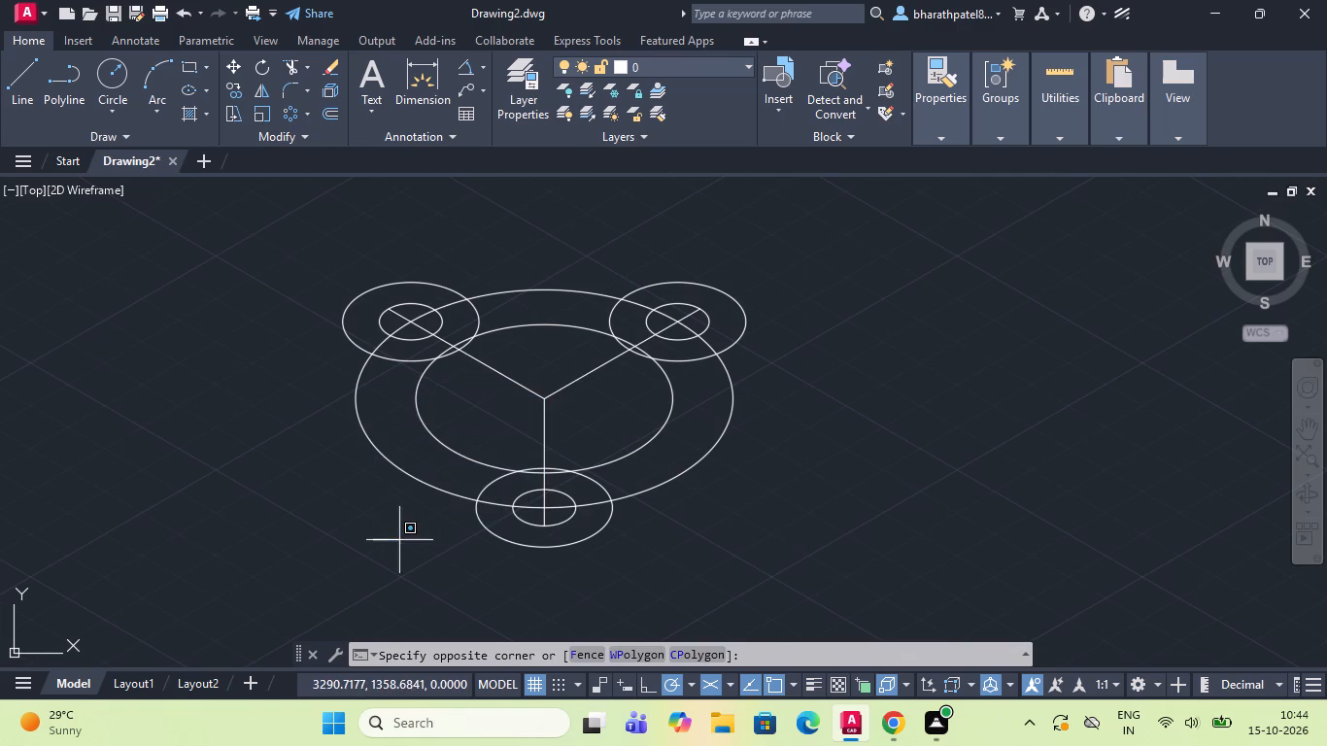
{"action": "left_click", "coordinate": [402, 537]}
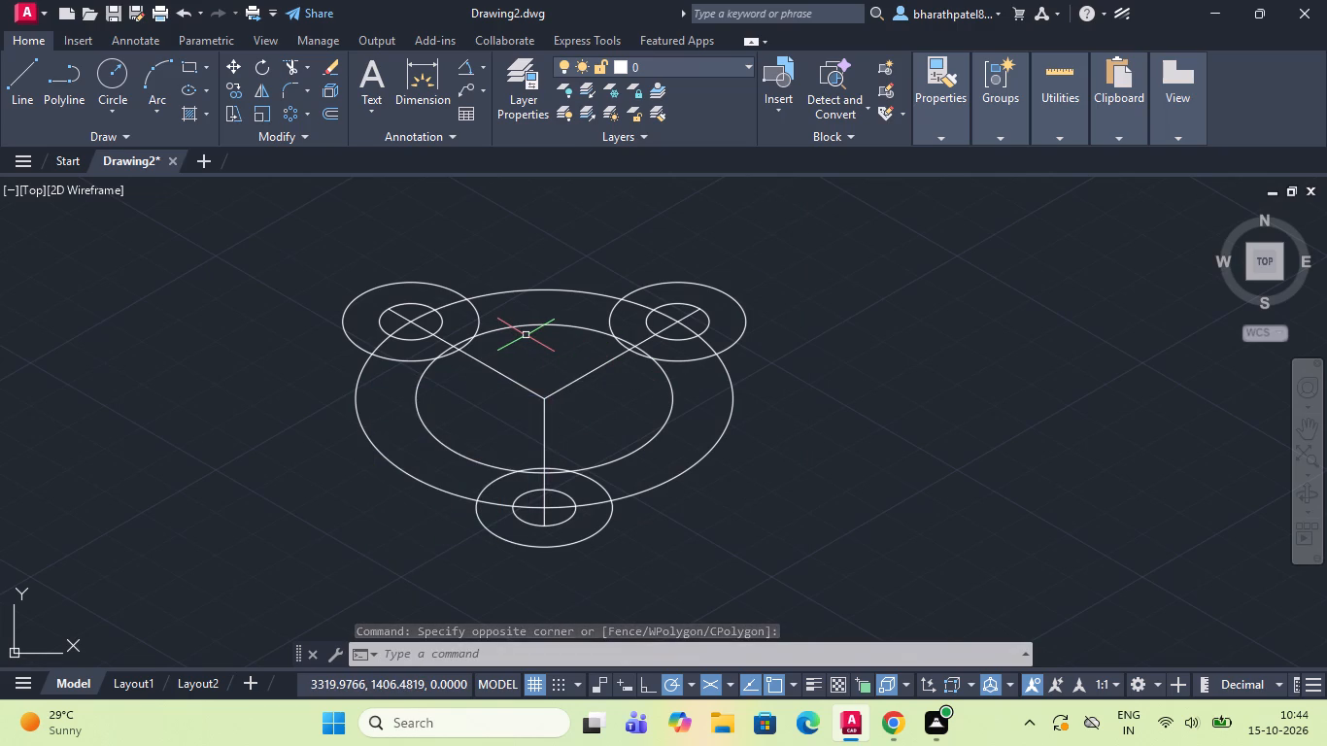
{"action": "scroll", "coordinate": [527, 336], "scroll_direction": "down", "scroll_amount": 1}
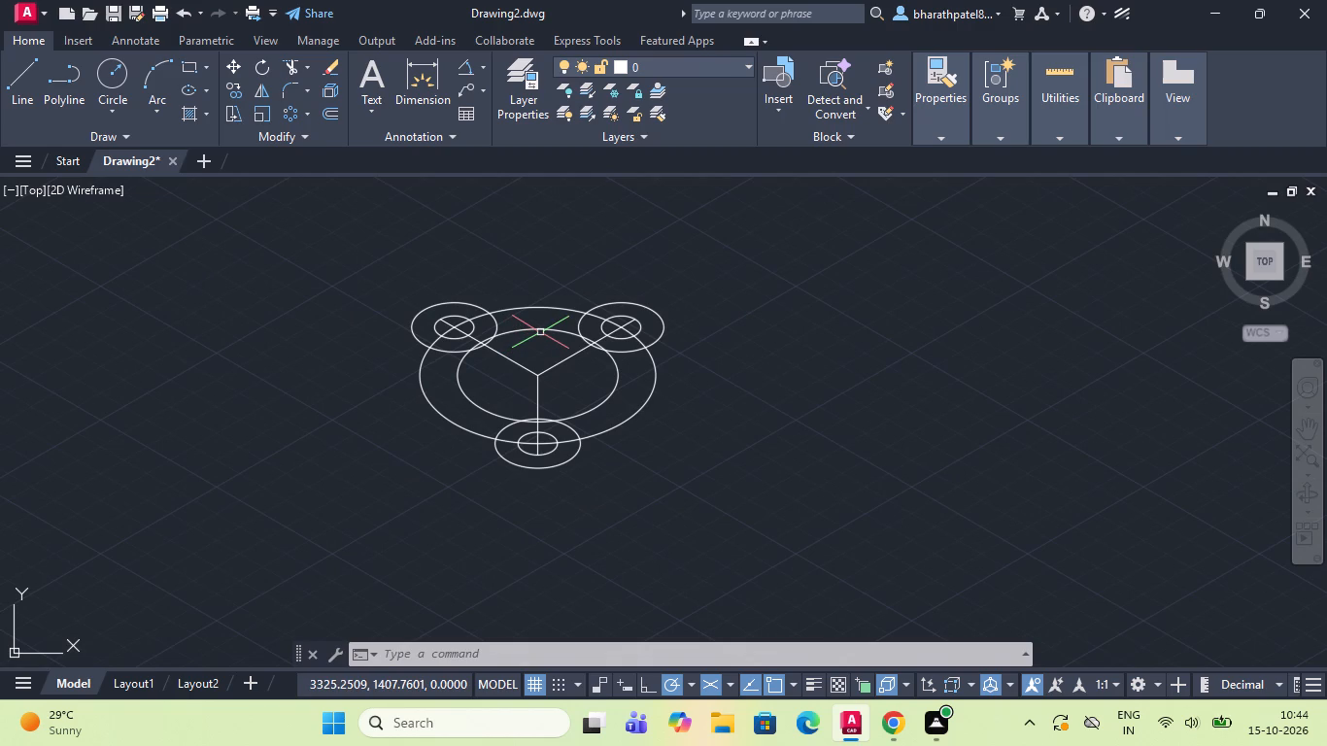
Trim the upper-right radius 13 isocircle to its outer arc, and trim the radius 36 isocircle between that lobe and its small isocircle.
{"action": "scroll", "coordinate": [540, 332], "scroll_direction": "down", "scroll_amount": 1}
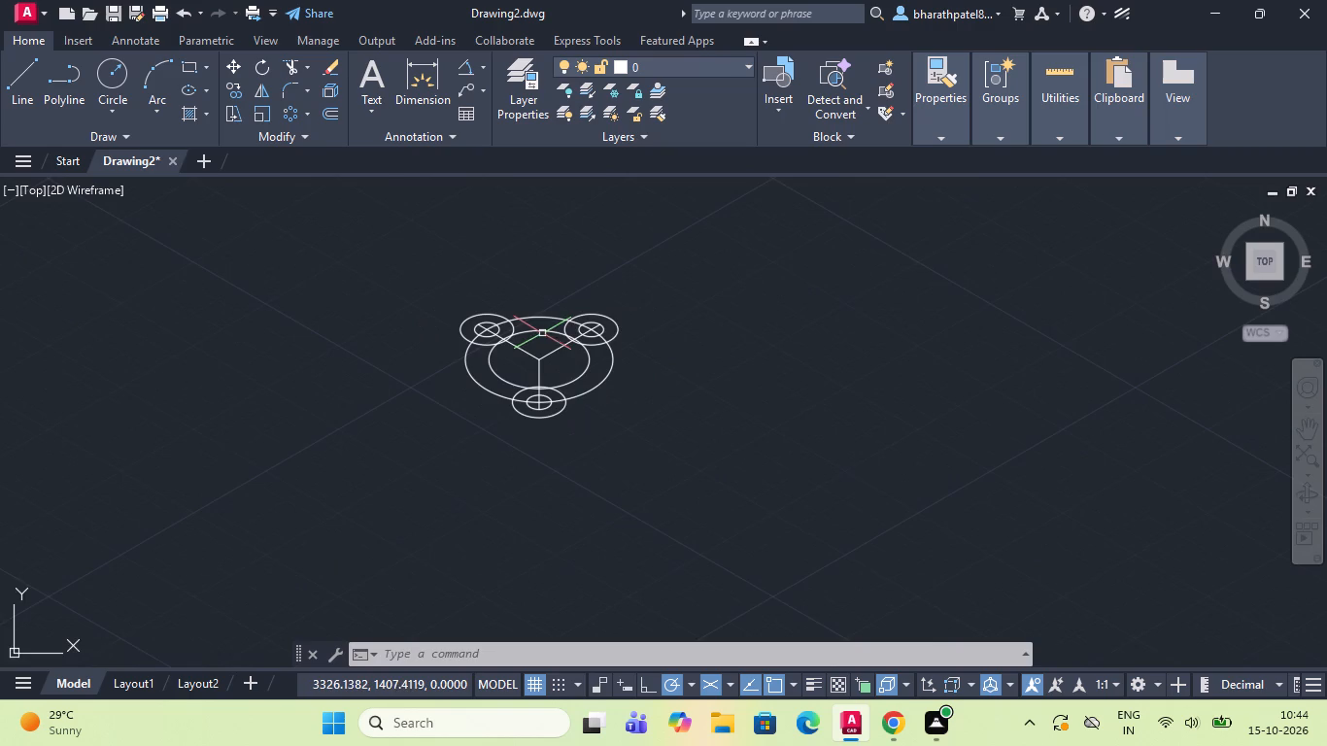
{"action": "scroll", "coordinate": [542, 333], "scroll_direction": "up", "scroll_amount": 1}
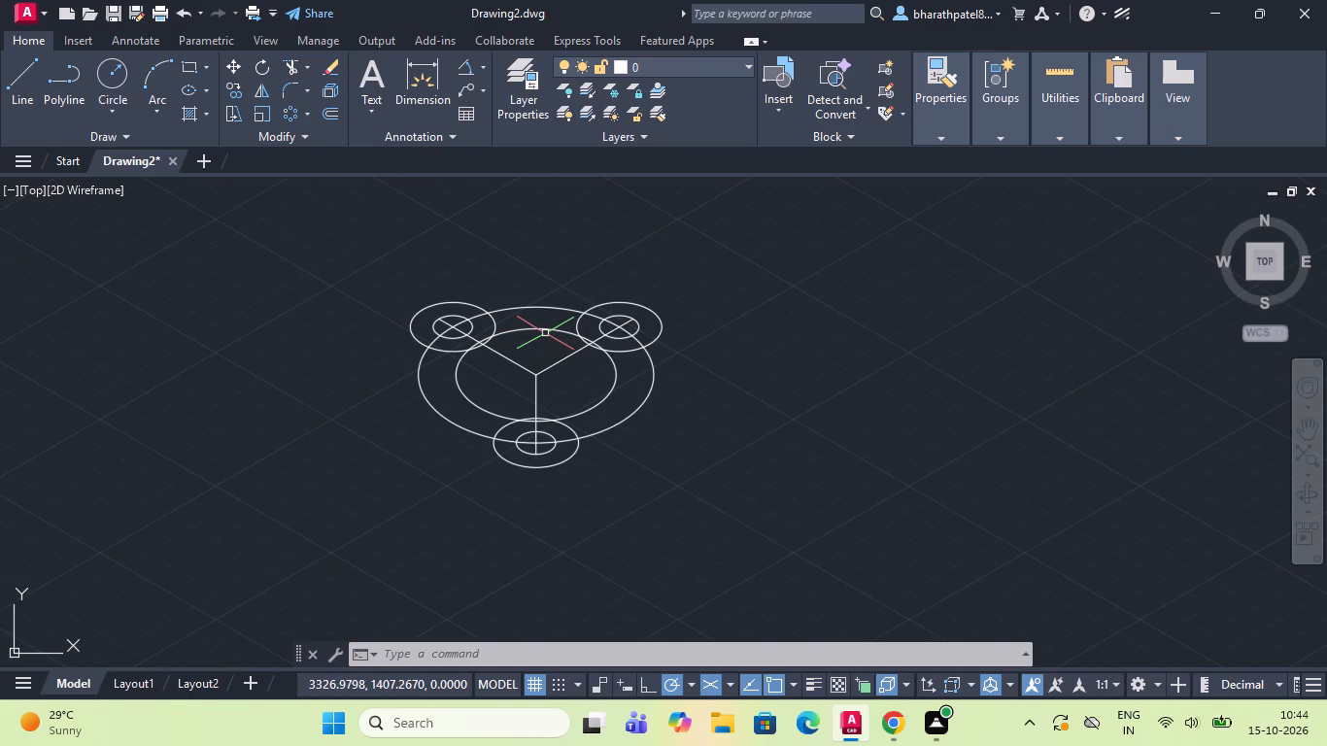
{"action": "scroll", "coordinate": [545, 333], "scroll_direction": "down", "scroll_amount": 1}
{"action": "scroll", "coordinate": [545, 333], "scroll_direction": "up", "scroll_amount": 1}
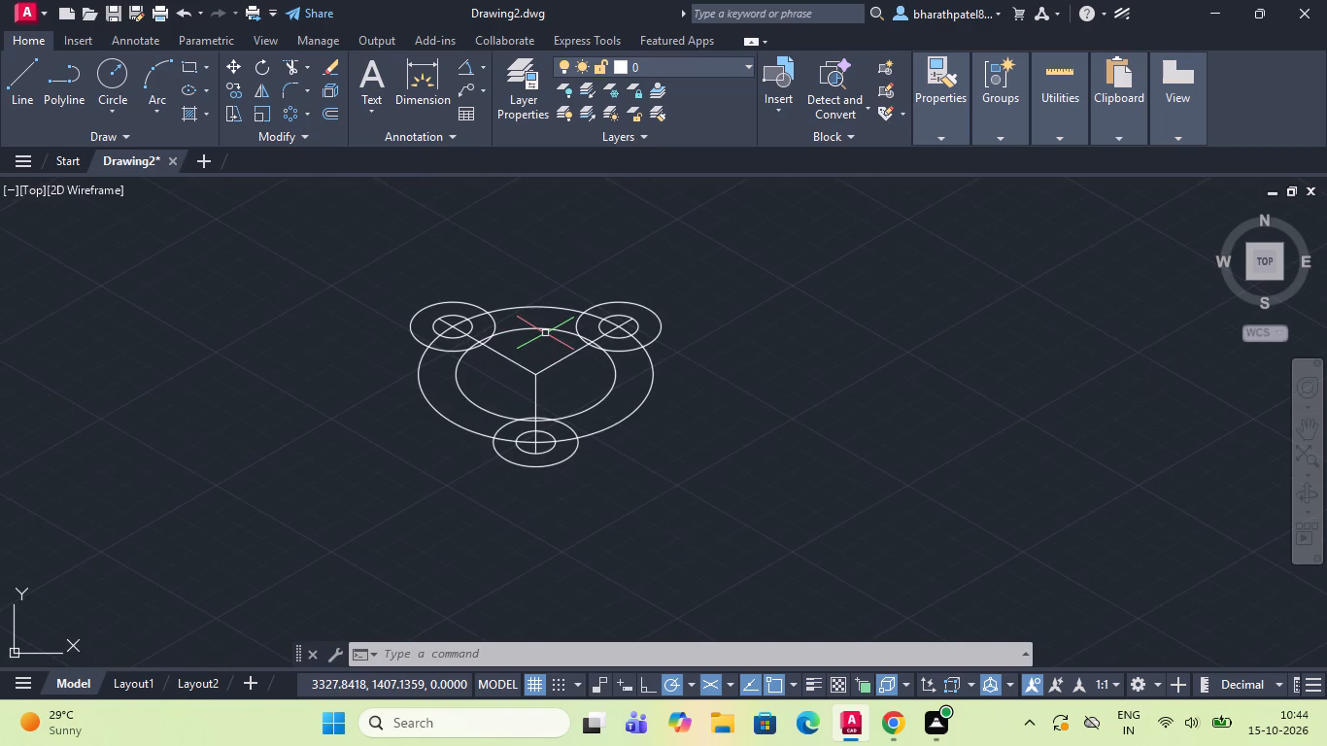
{"action": "left_click", "coordinate": [293, 67]}
{"action": "scroll", "coordinate": [568, 322], "scroll_direction": "up", "scroll_amount": 4}
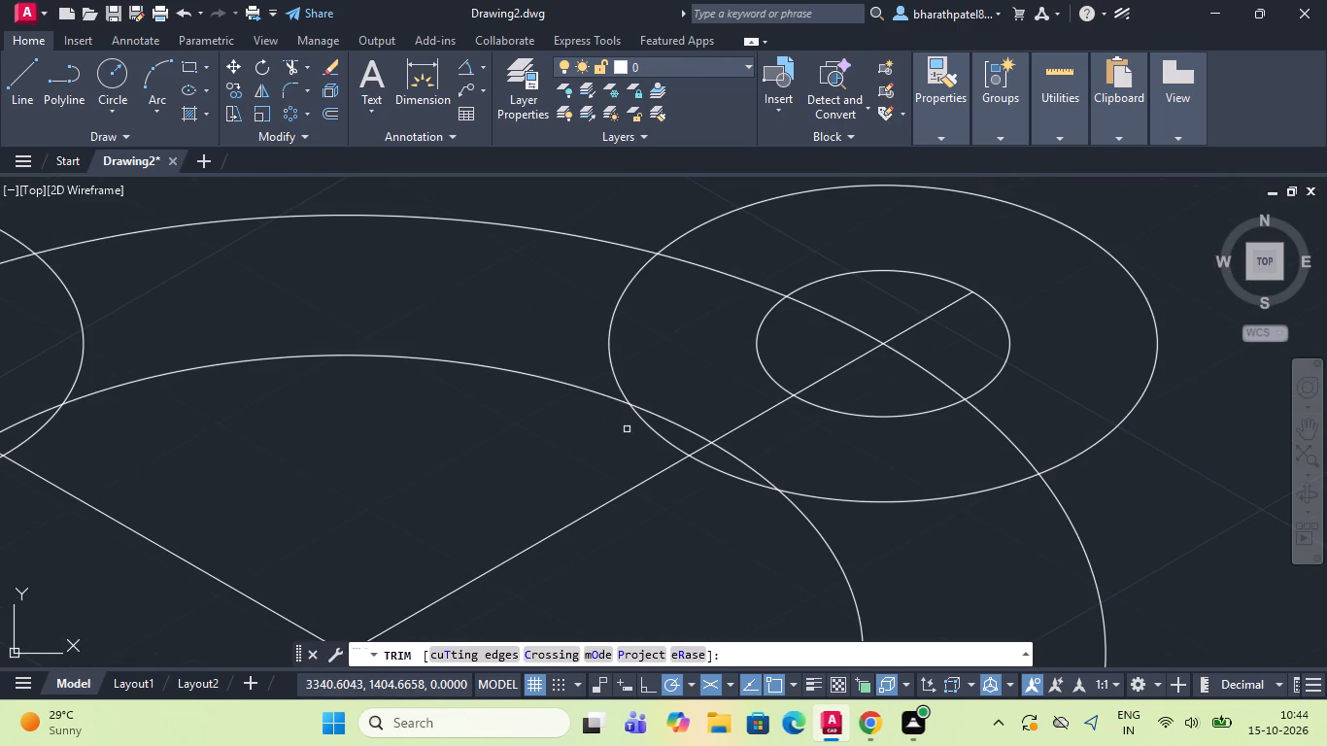
{"action": "left_click", "coordinate": [649, 425]}
{"action": "left_click", "coordinate": [604, 359]}
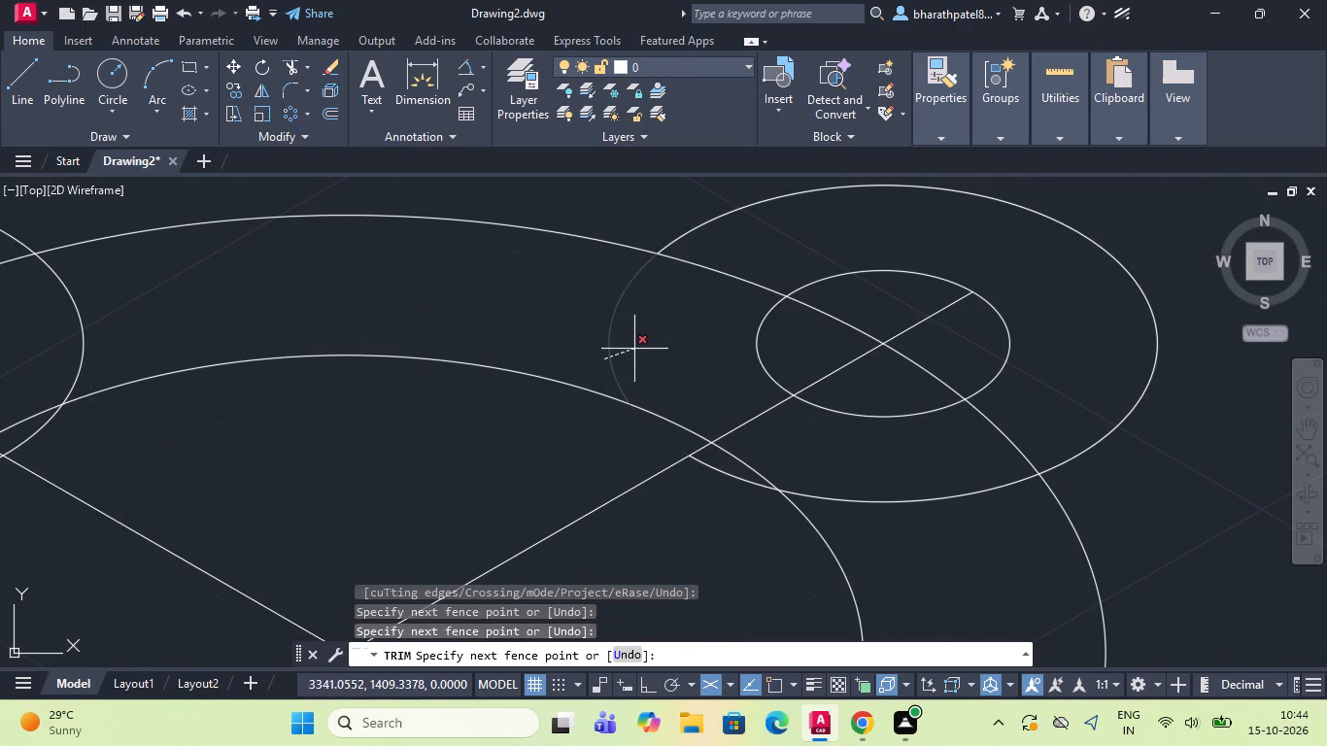
{"action": "left_click", "coordinate": [635, 348]}
{"action": "left_click_drag", "start_coordinate": [872, 518], "coordinate": [873, 504]}
{"action": "left_click", "coordinate": [872, 467]}
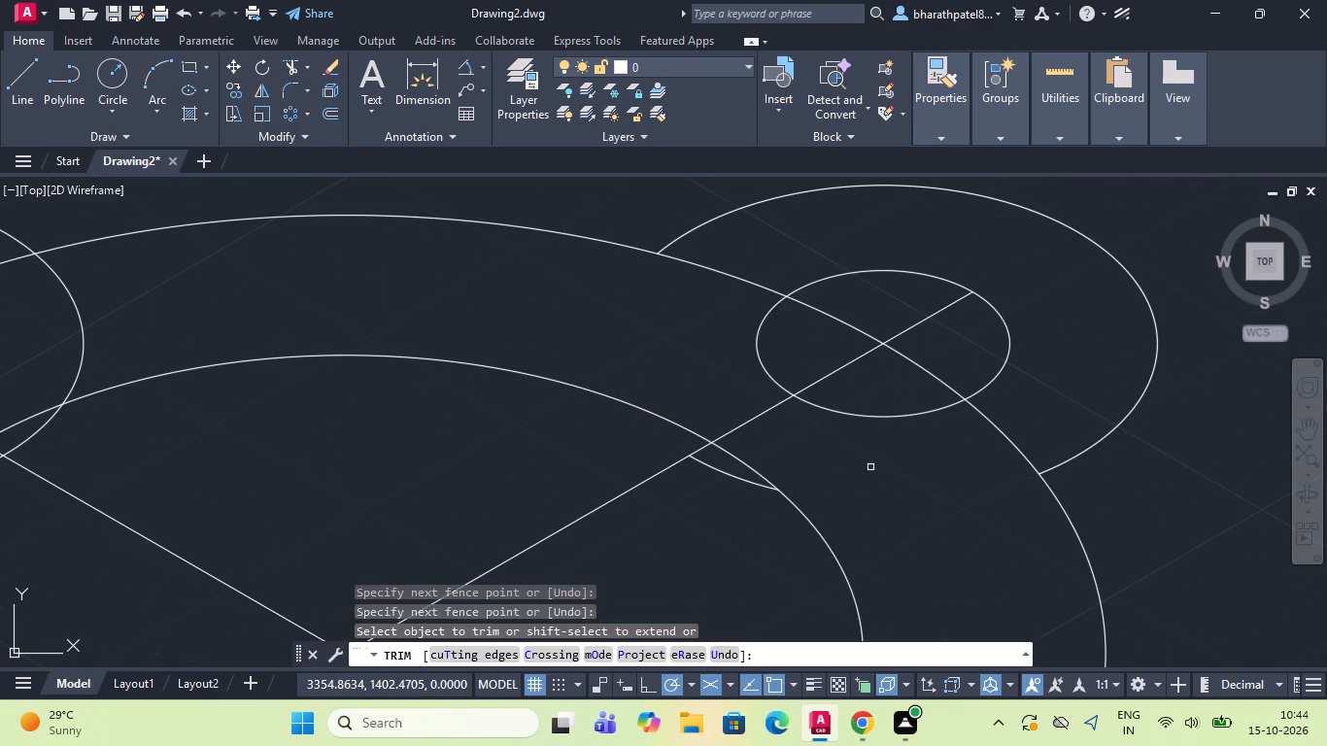
{"action": "left_click", "coordinate": [748, 482]}
{"action": "scroll", "coordinate": [869, 422], "scroll_direction": "down", "scroll_amount": 3}
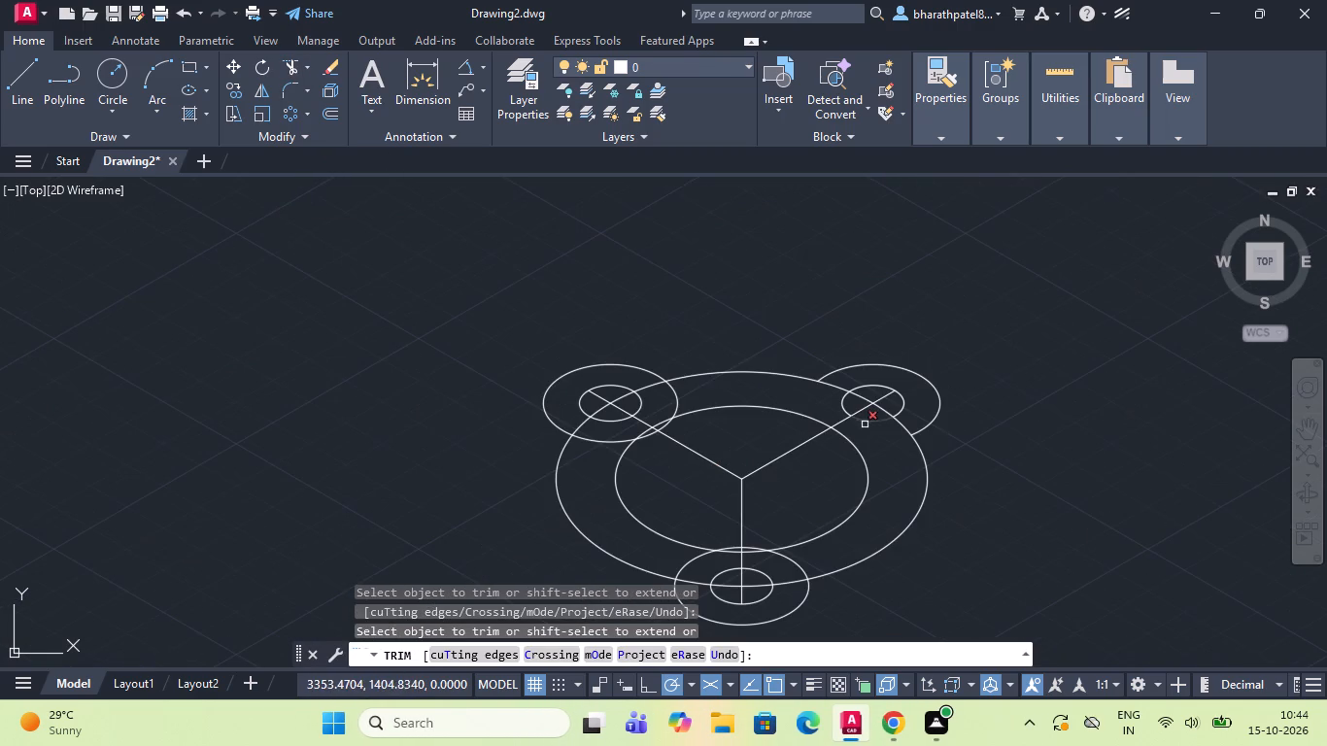
{"action": "left_click", "coordinate": [902, 424]}
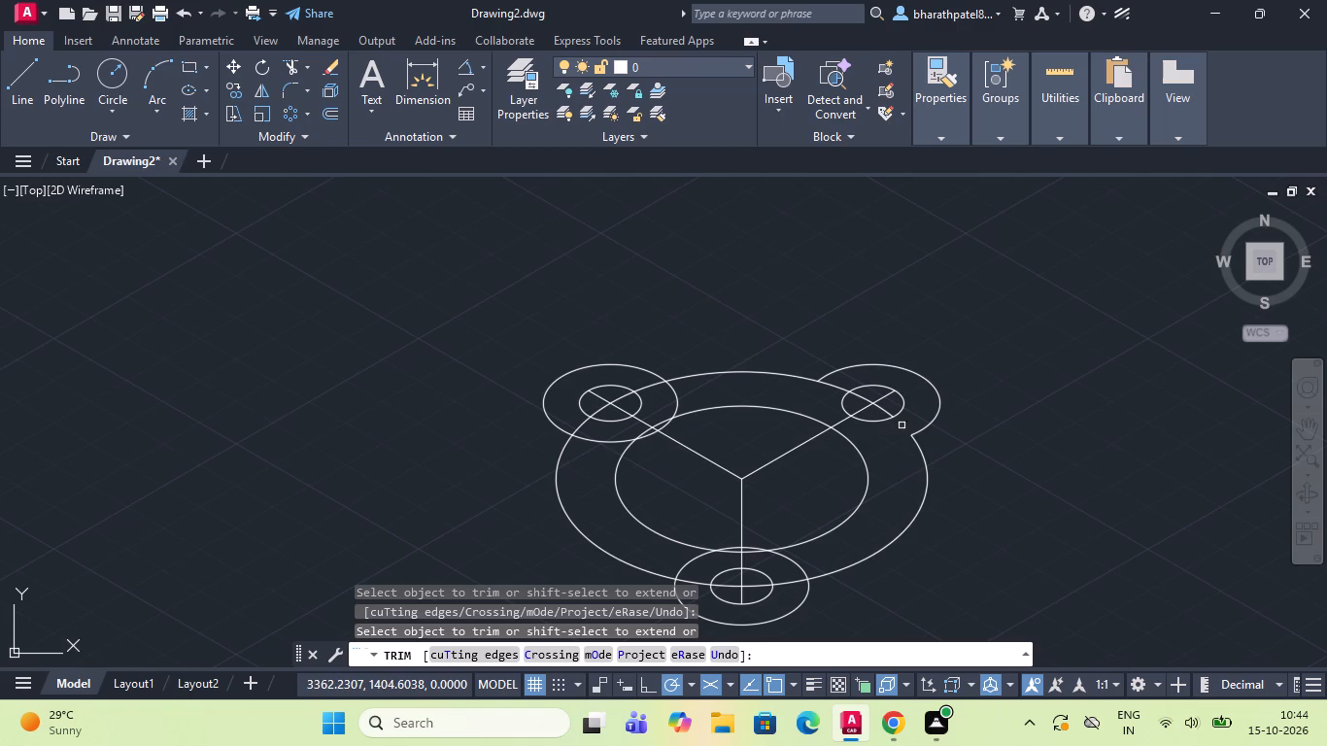
{"action": "left_click", "coordinate": [834, 386]}
Draw a line from the upper-right lobe's centre about 21 at 330°, then back through the centre to beyond the lobe's opposite side.
{"action": "scroll", "coordinate": [816, 395], "scroll_direction": "down", "scroll_amount": 2}
{"action": "scroll", "coordinate": [851, 390], "scroll_direction": "up", "scroll_amount": 1}
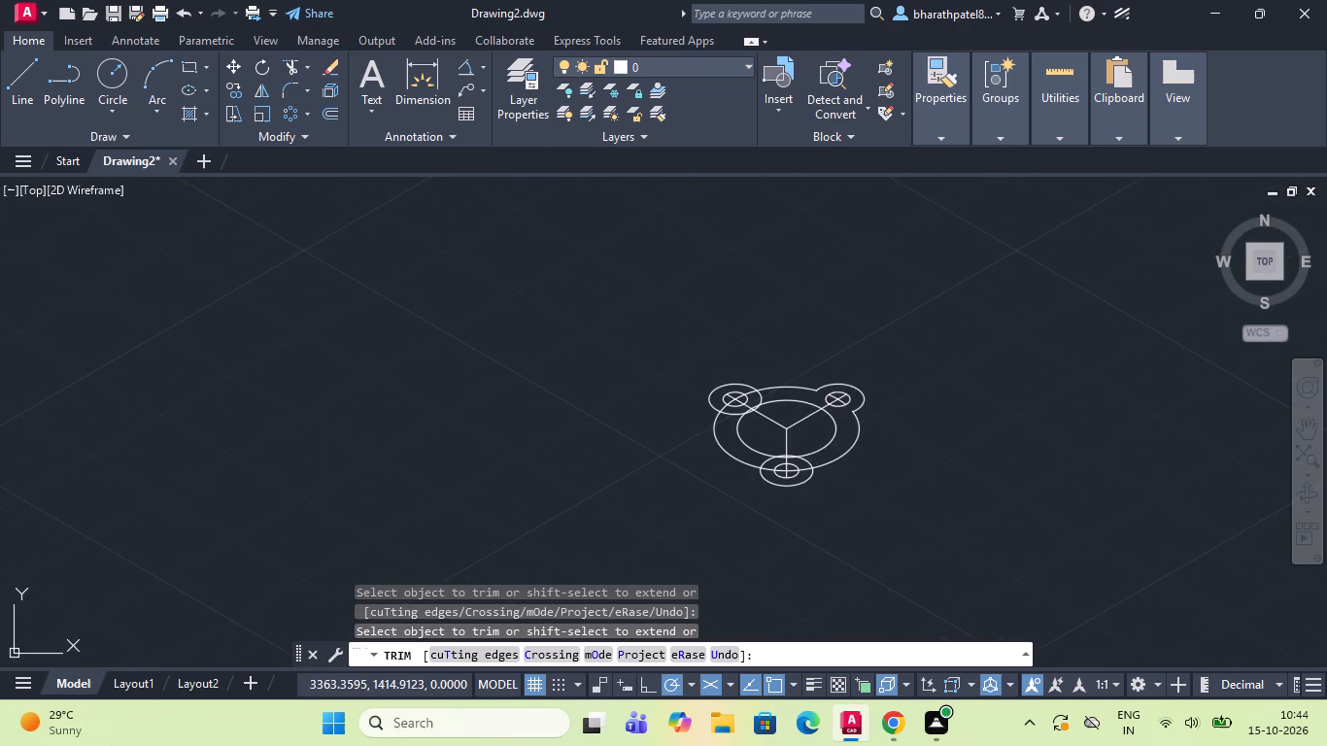
{"action": "scroll", "coordinate": [851, 390], "scroll_direction": "up", "scroll_amount": 2}
{"action": "scroll", "coordinate": [851, 390], "scroll_direction": "down", "scroll_amount": 3}
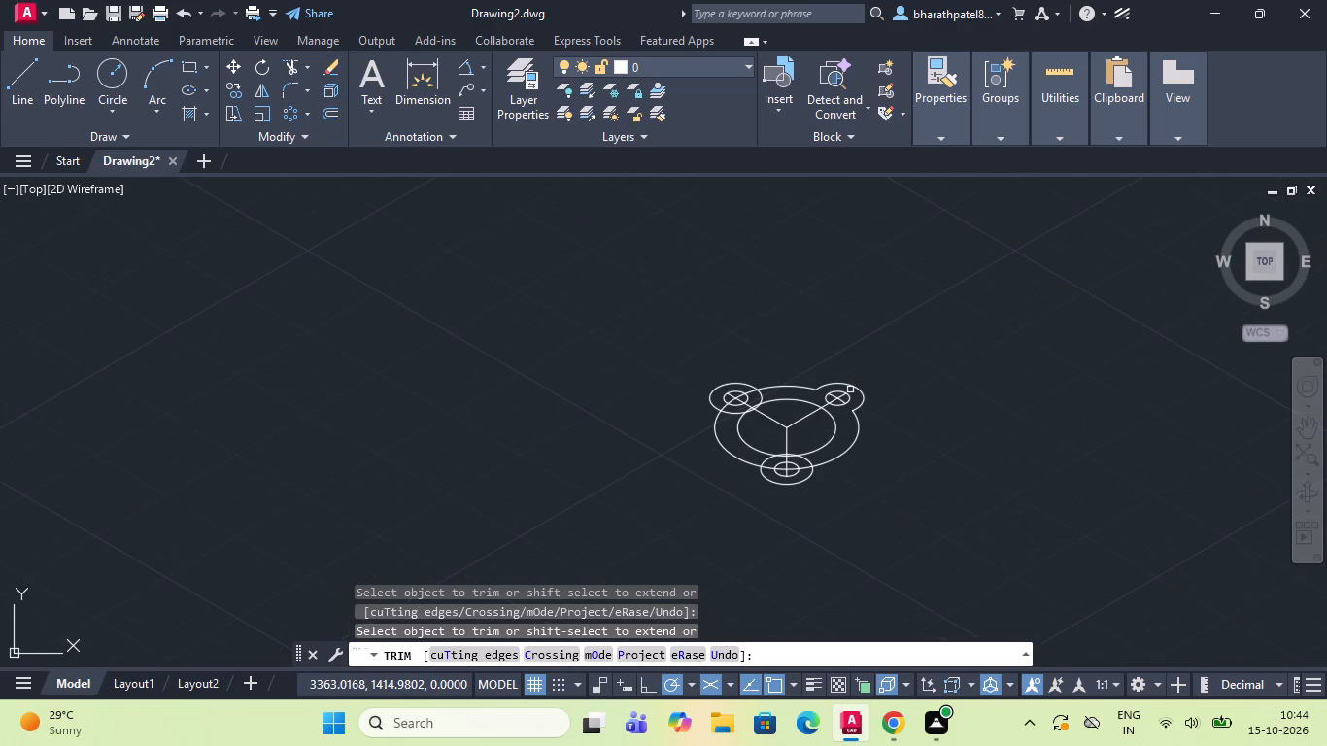
{"action": "left_click", "coordinate": [21, 83]}
{"action": "scroll", "coordinate": [871, 423], "scroll_direction": "up", "scroll_amount": 4}
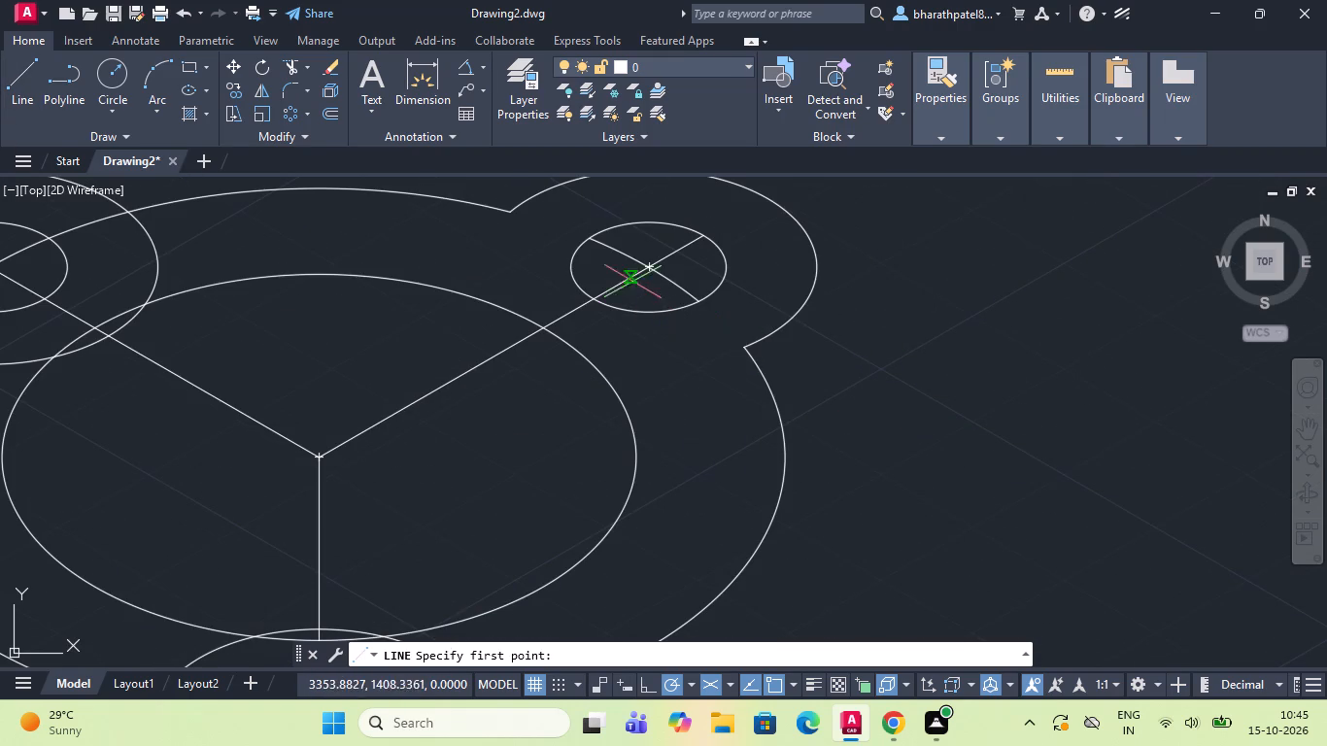
{"action": "left_click_drag", "start_coordinate": [648, 266], "coordinate": [665, 277]}
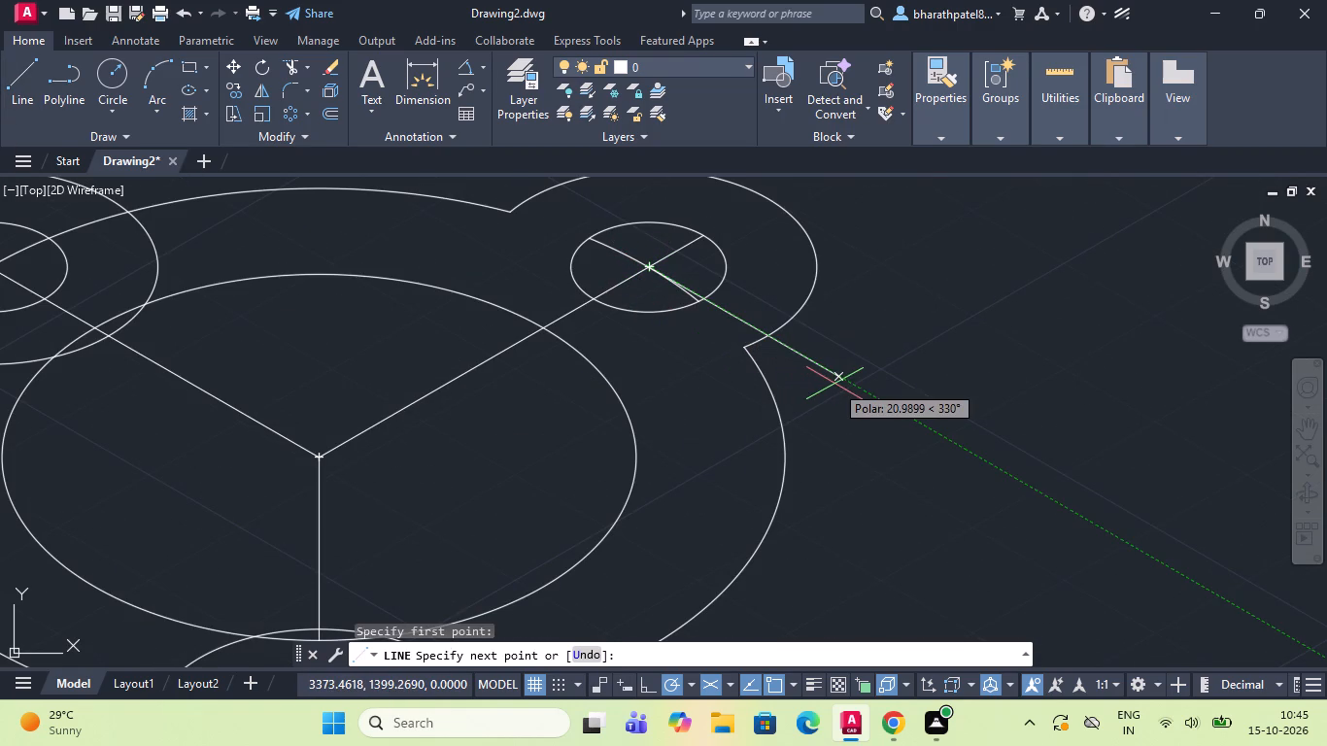
{"action": "left_click", "coordinate": [835, 384]}
{"action": "scroll", "coordinate": [834, 384], "scroll_direction": "down", "scroll_amount": 2}
{"action": "scroll", "coordinate": [686, 302], "scroll_direction": "up", "scroll_amount": 3}
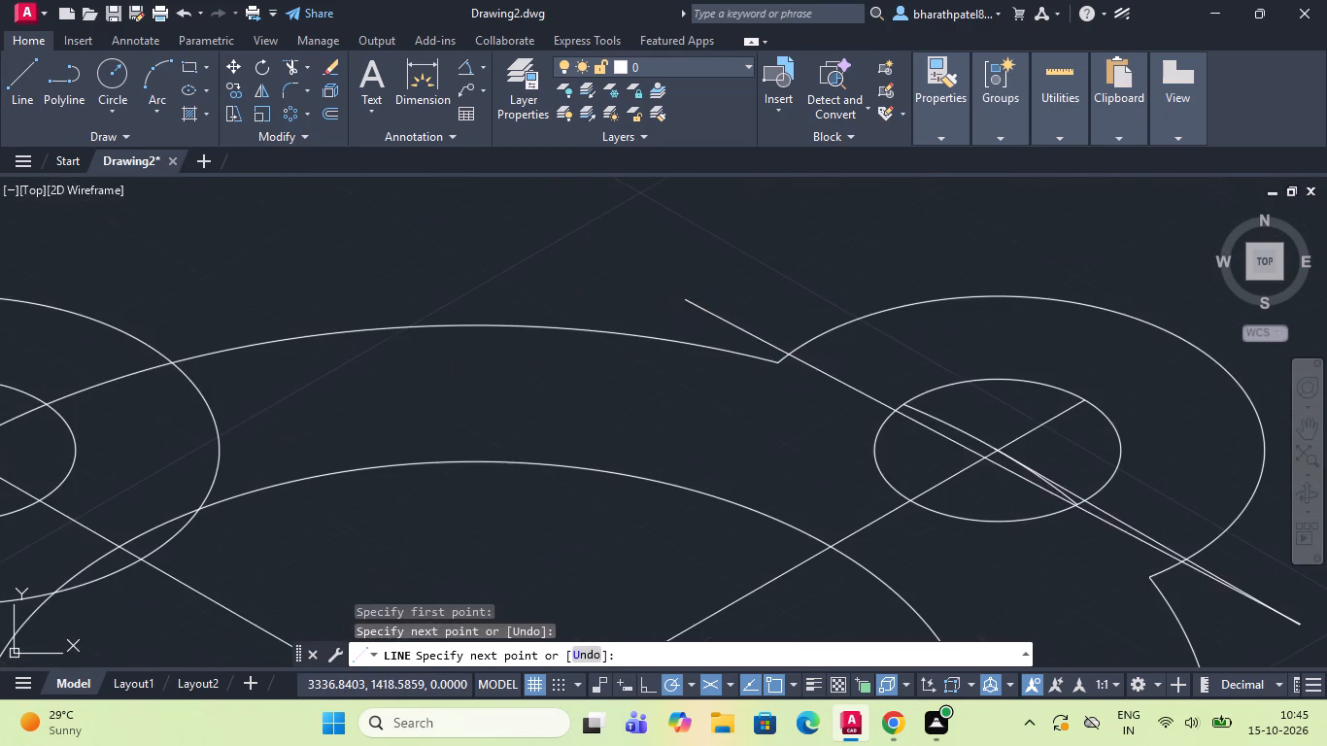
{"action": "left_click", "coordinate": [699, 285]}
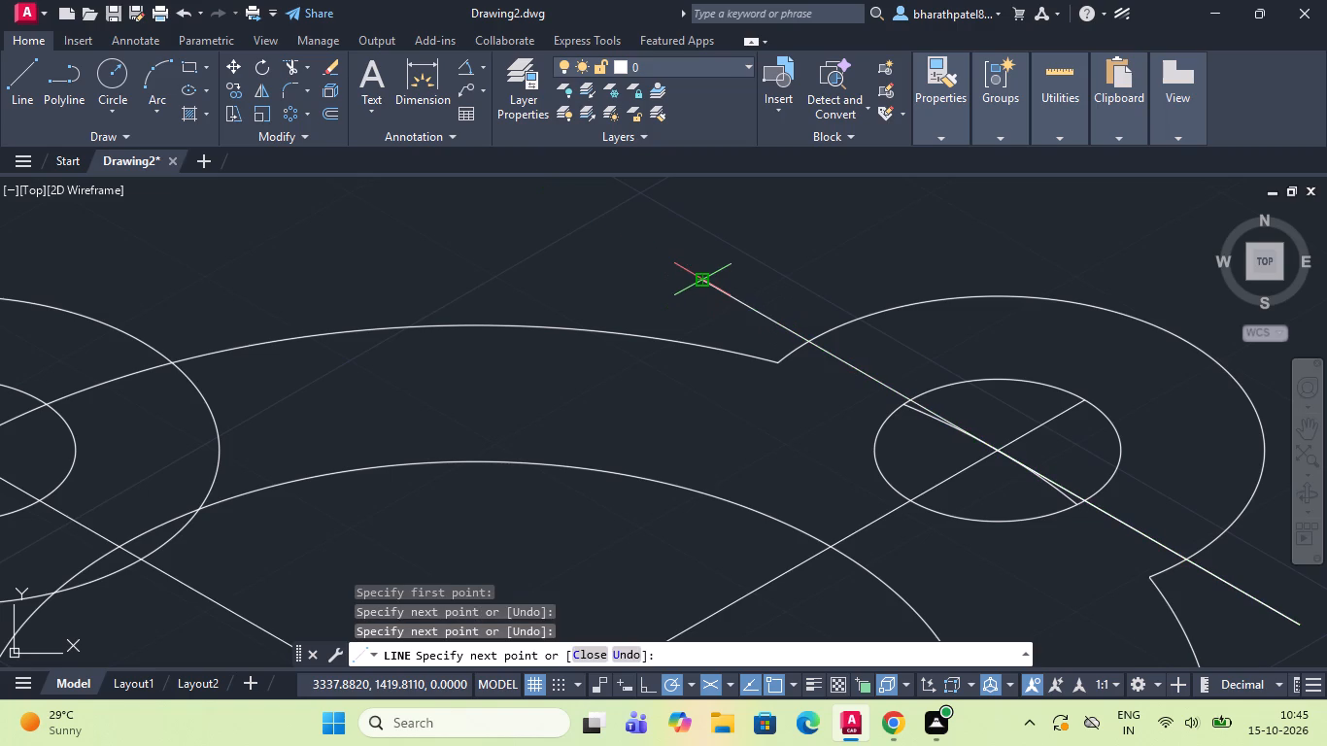
{"action": "key", "text": "Escape"}
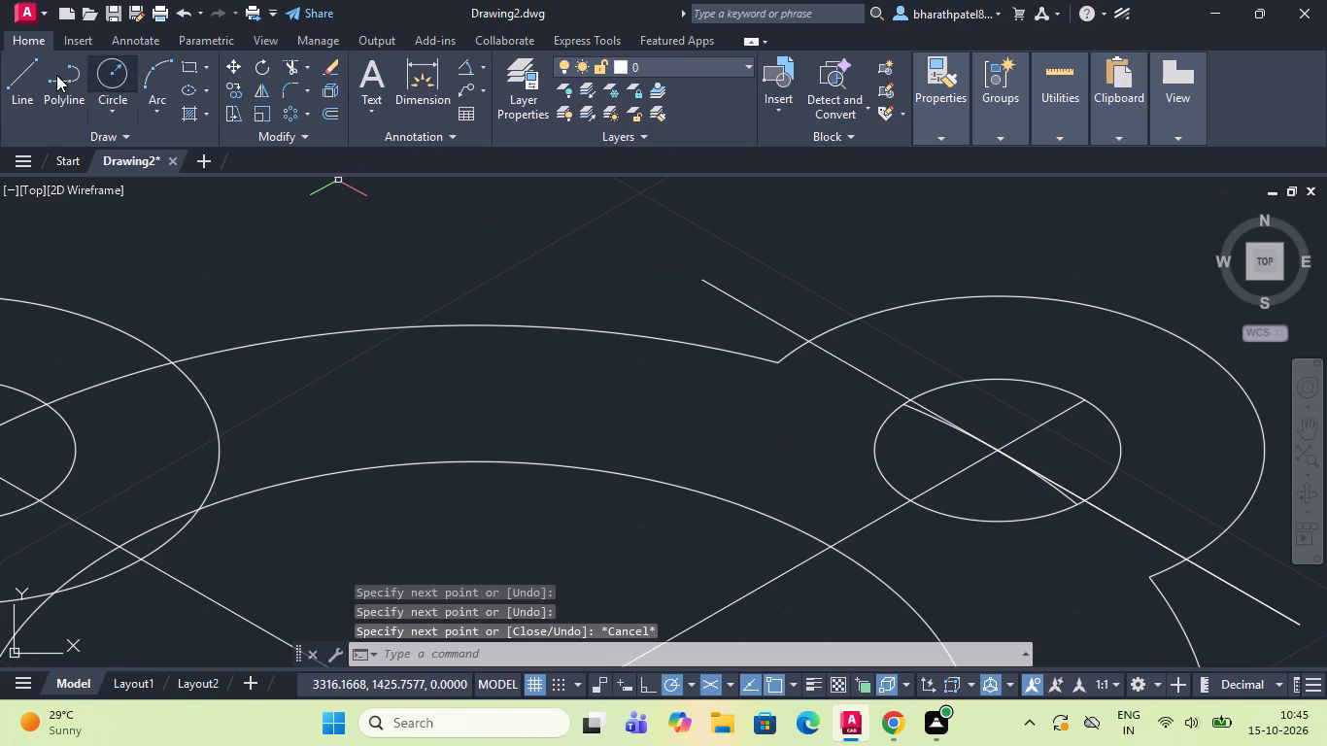
Draw a line from the upper-left lobe's centre about 16 at 30°, then back through the centre to beyond the lobe's opposite side.
{"action": "left_click", "coordinate": [26, 75]}
{"action": "scroll", "coordinate": [517, 278], "scroll_direction": "down", "scroll_amount": 3}
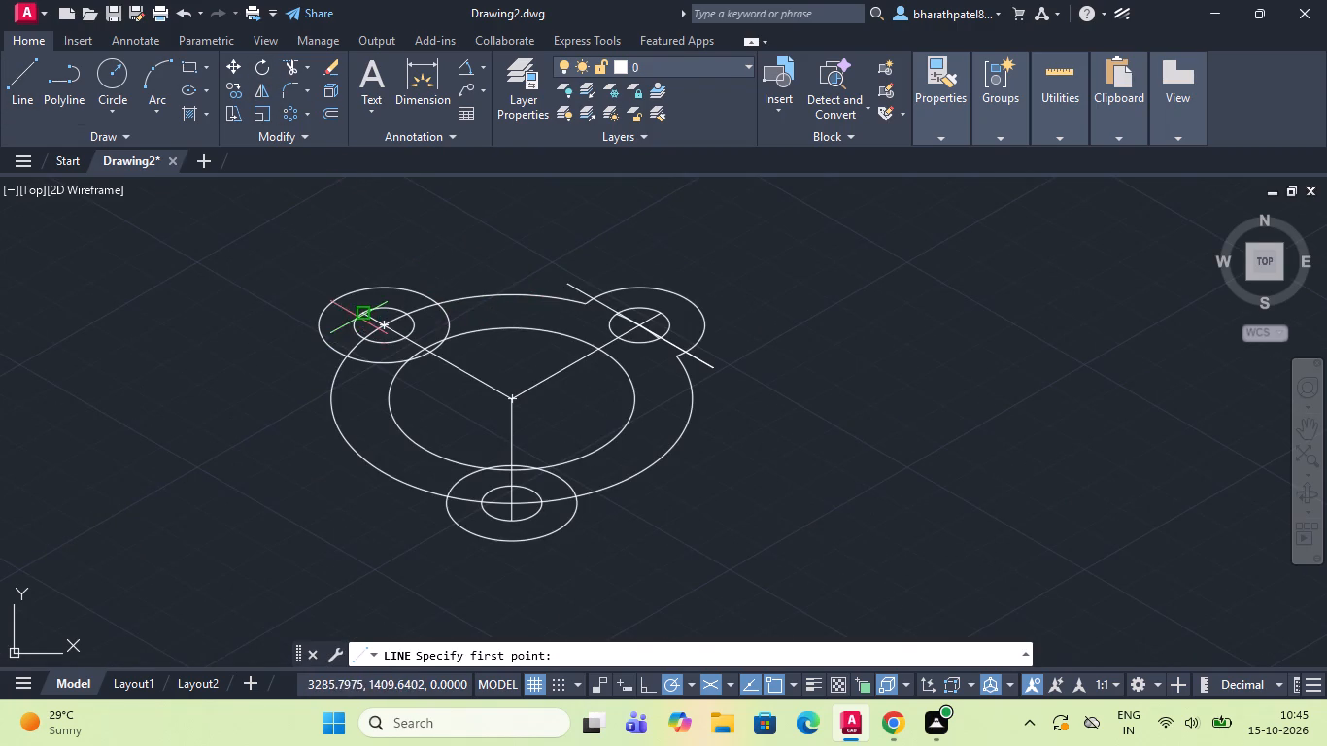
{"action": "scroll", "coordinate": [361, 307], "scroll_direction": "up", "scroll_amount": 3}
{"action": "left_click", "coordinate": [450, 374]}
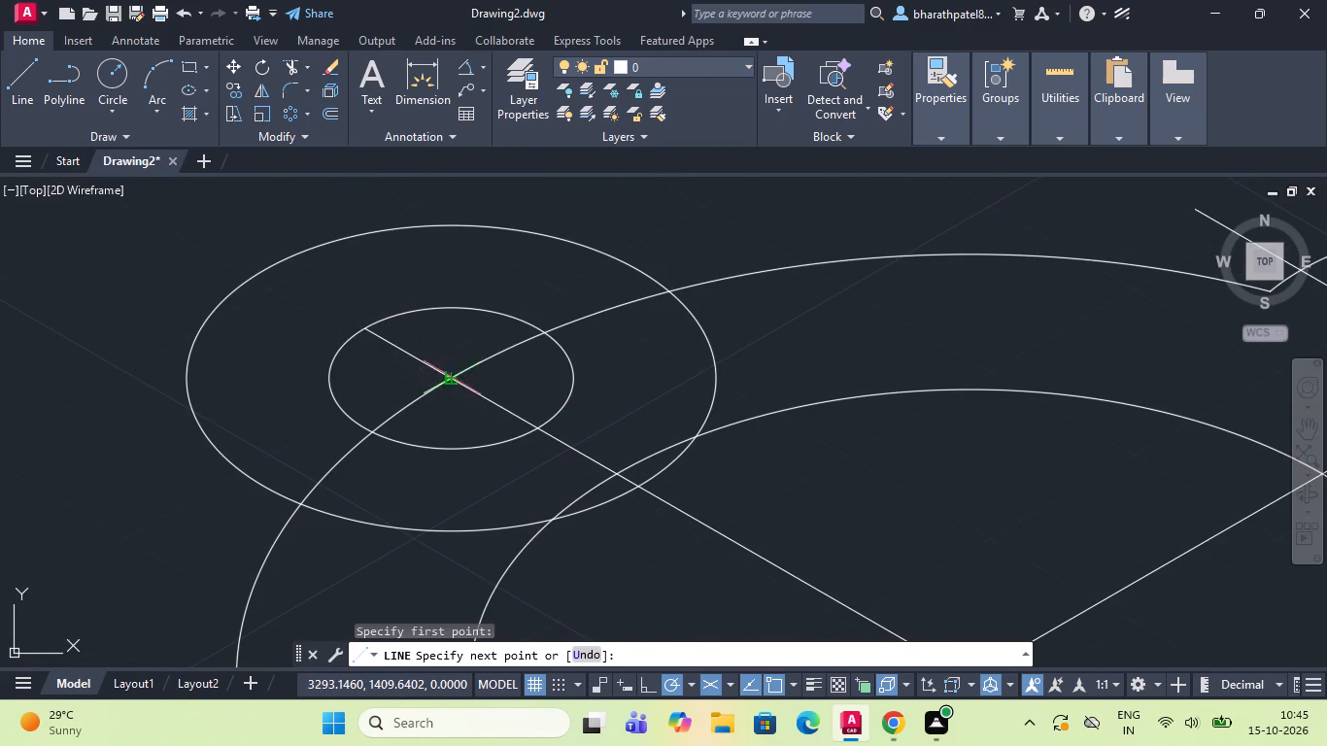
{"action": "left_click", "coordinate": [686, 237]}
{"action": "scroll", "coordinate": [686, 236], "scroll_direction": "down", "scroll_amount": 3}
{"action": "scroll", "coordinate": [539, 330], "scroll_direction": "up", "scroll_amount": 1}
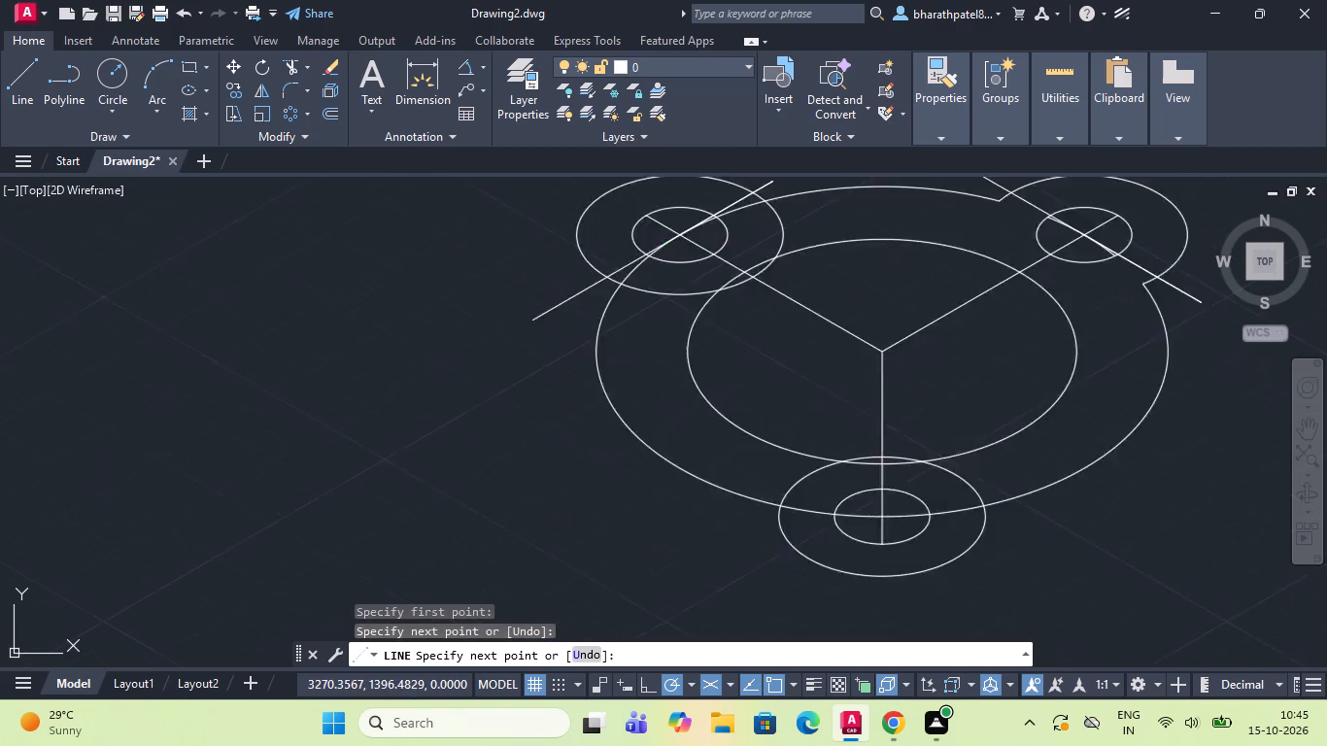
{"action": "scroll", "coordinate": [539, 330], "scroll_direction": "up", "scroll_amount": 1}
{"action": "left_click", "coordinate": [547, 304]}
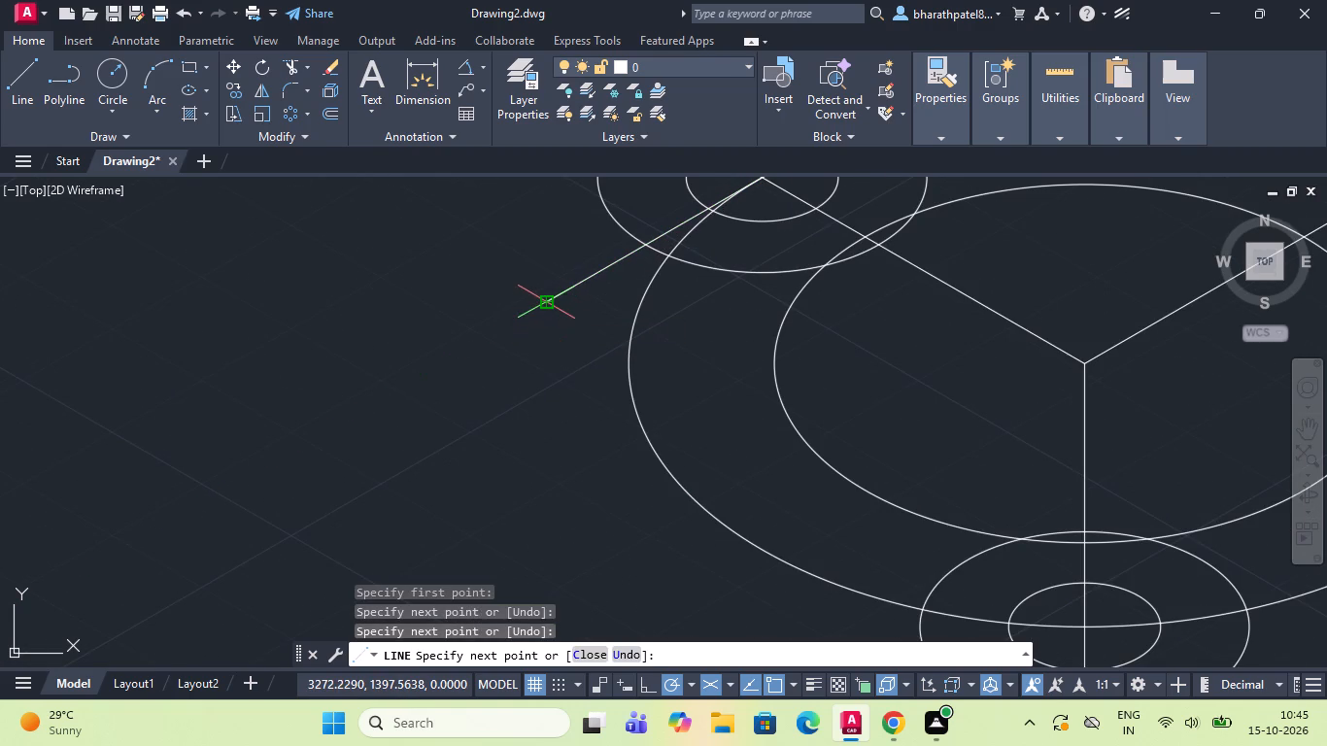
{"action": "key", "text": "Escape"}
Draw a horizontal line from the bottom lobe's centre about 25 at 0°, then back through the centre past the lobe's far side.
{"action": "left_click", "coordinate": [18, 93]}
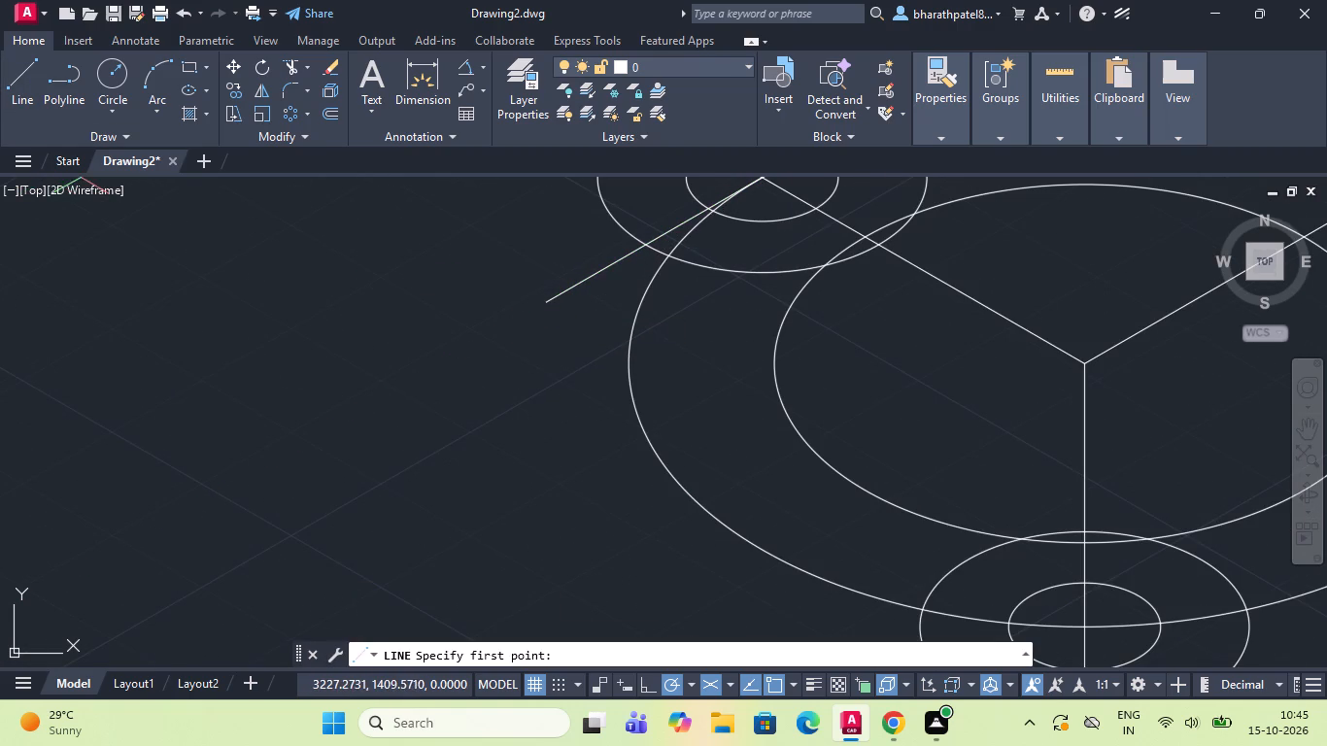
{"action": "scroll", "coordinate": [86, 182], "scroll_direction": "down", "scroll_amount": 2}
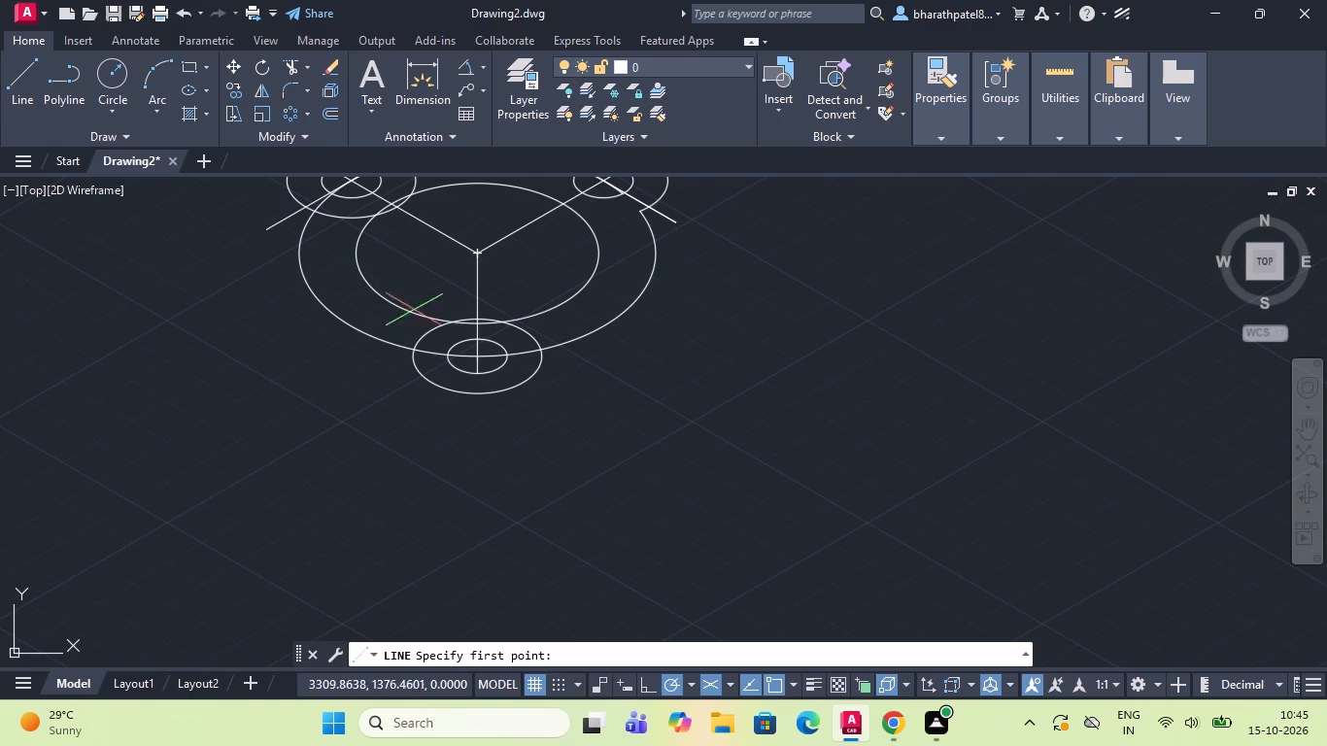
{"action": "scroll", "coordinate": [522, 421], "scroll_direction": "down", "scroll_amount": 1}
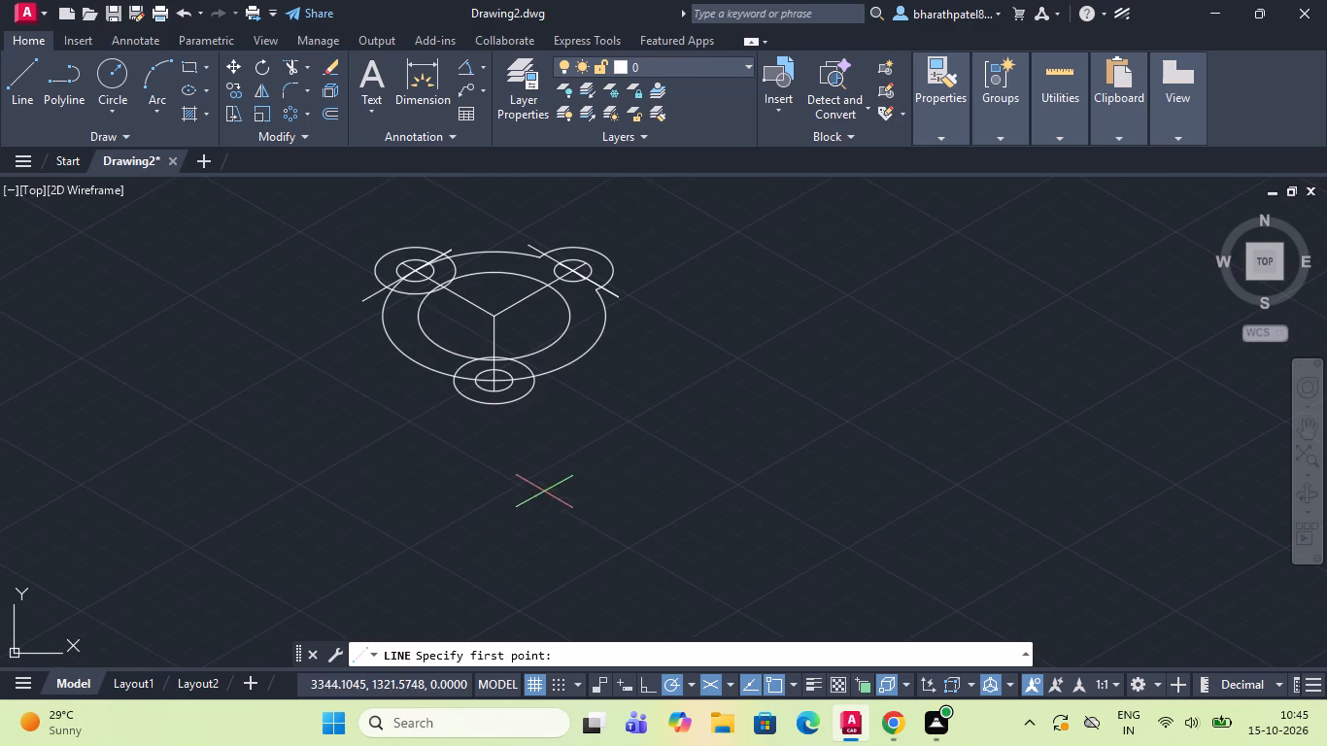
{"action": "scroll", "coordinate": [493, 397], "scroll_direction": "up", "scroll_amount": 3}
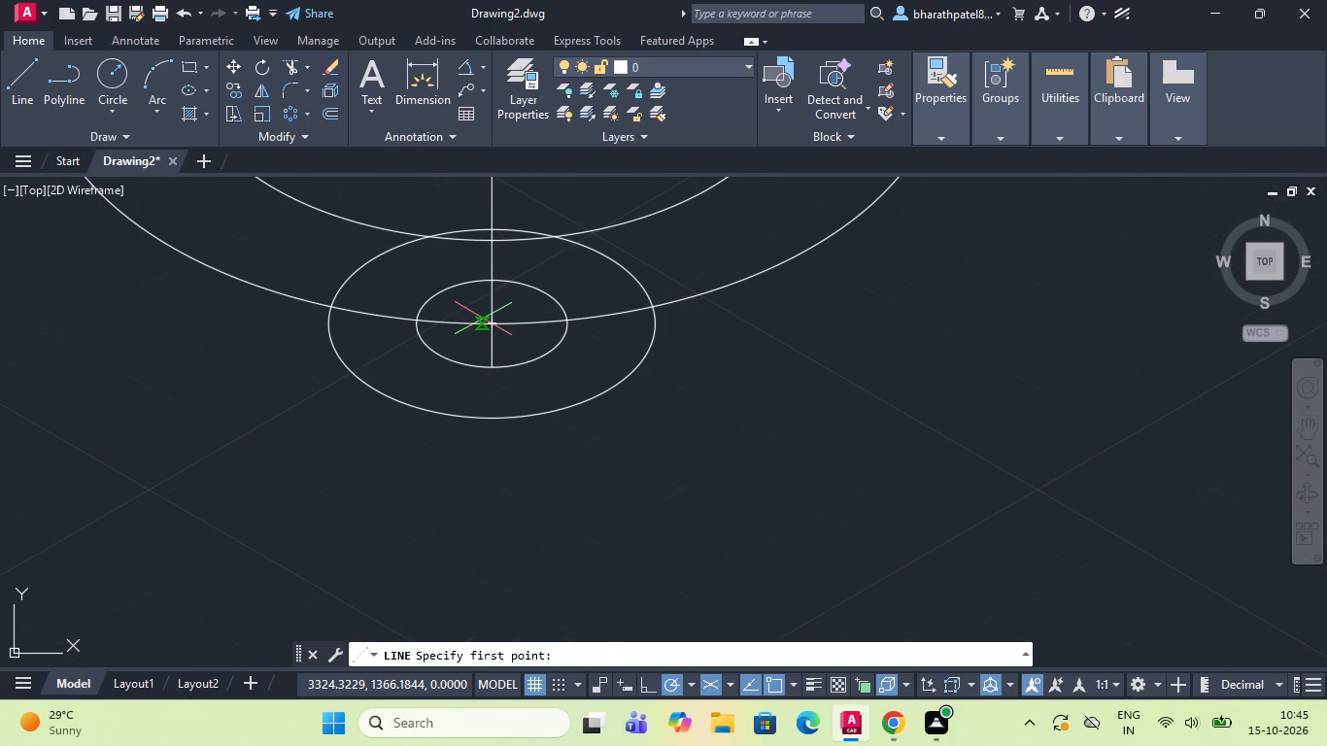
{"action": "left_click", "coordinate": [491, 322]}
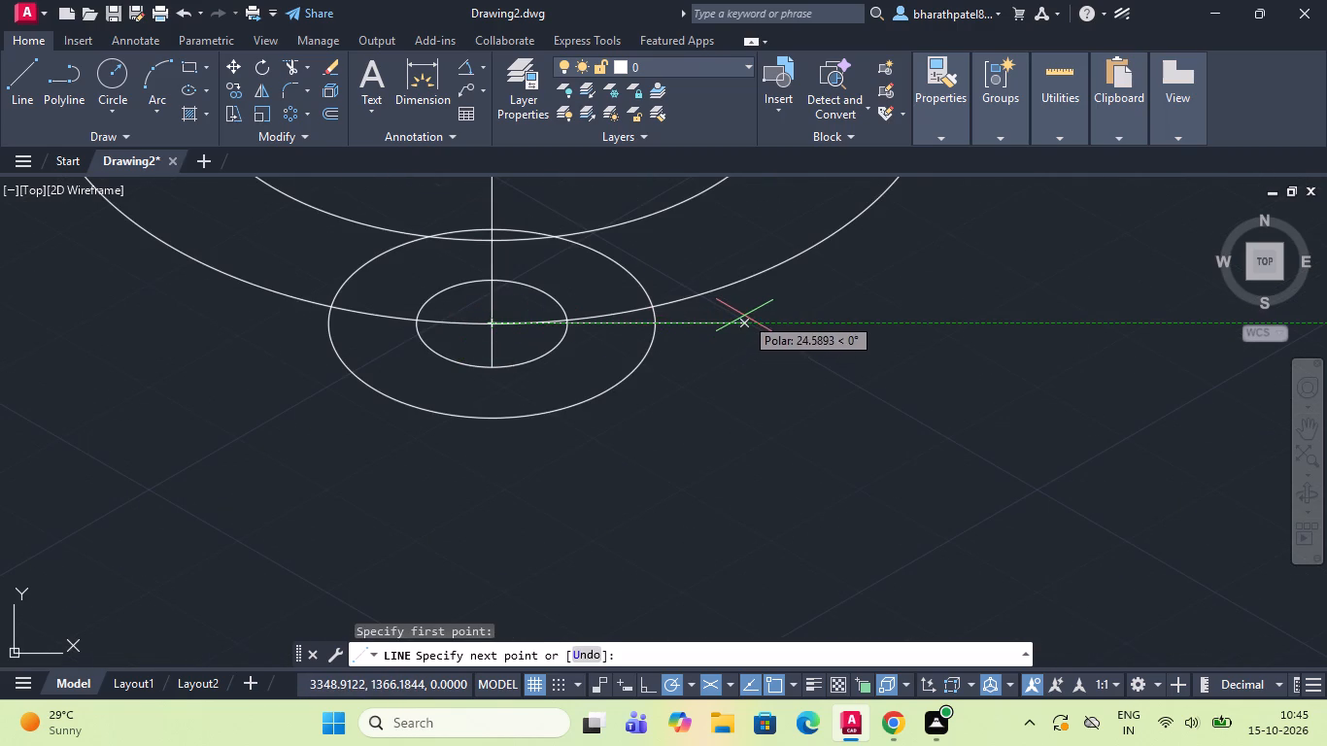
{"action": "left_click", "coordinate": [745, 315]}
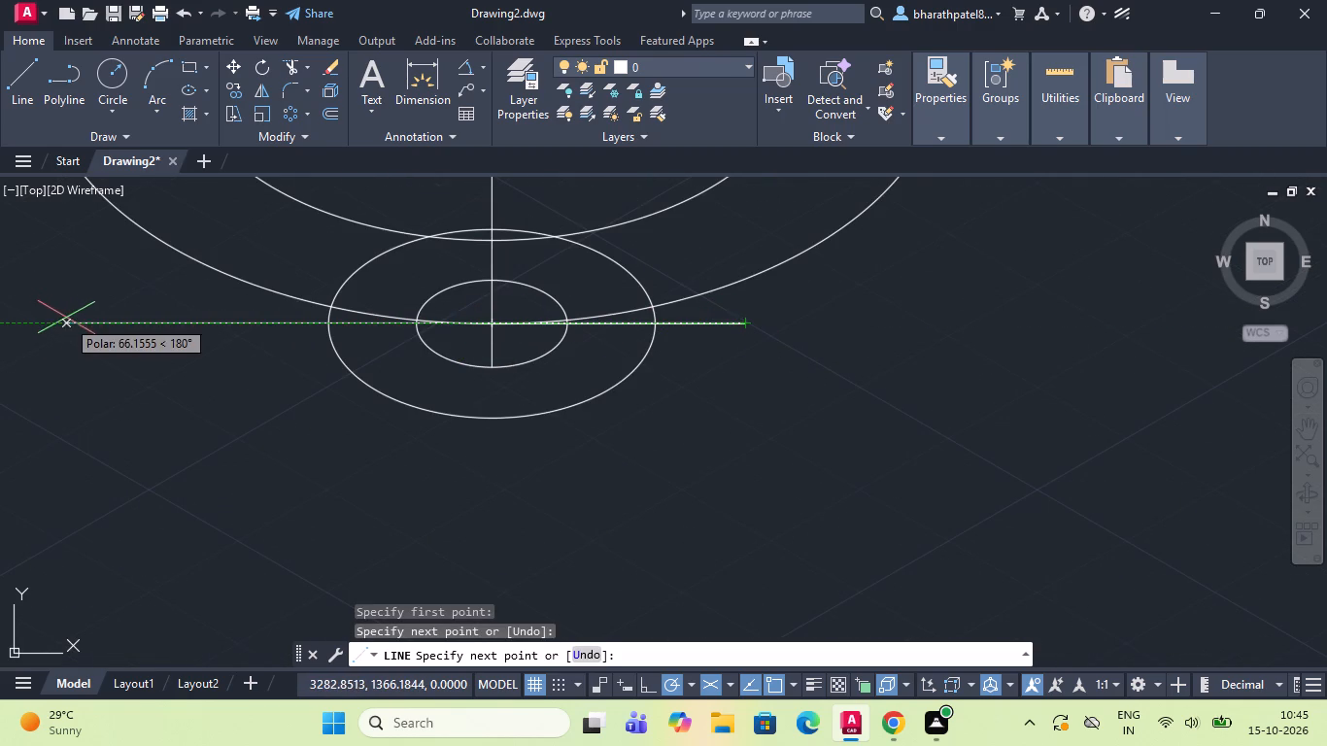
{"action": "left_click", "coordinate": [104, 322]}
{"action": "key", "text": "Escape"}
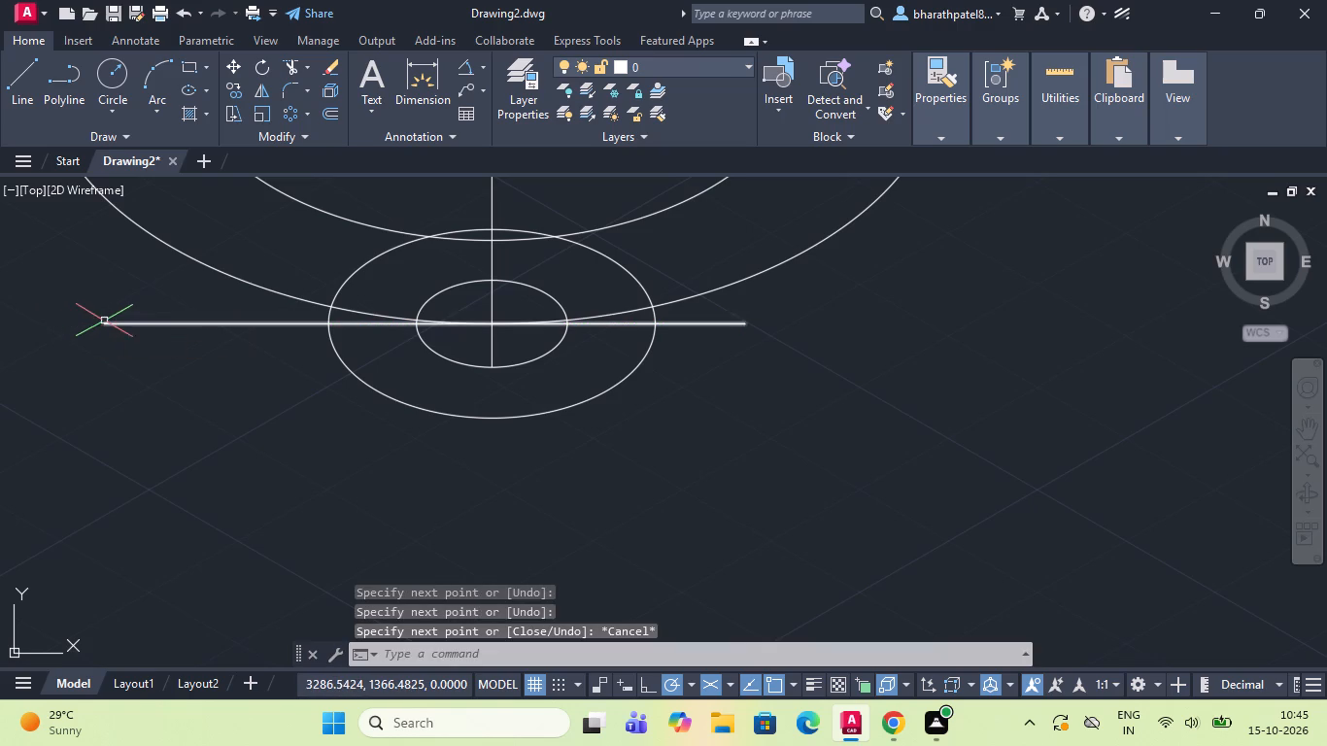
Trim the short end of the upper-right lobe arc between its 330° line and the radius 36 isocircle.
{"action": "scroll", "coordinate": [203, 356], "scroll_direction": "down", "scroll_amount": 2}
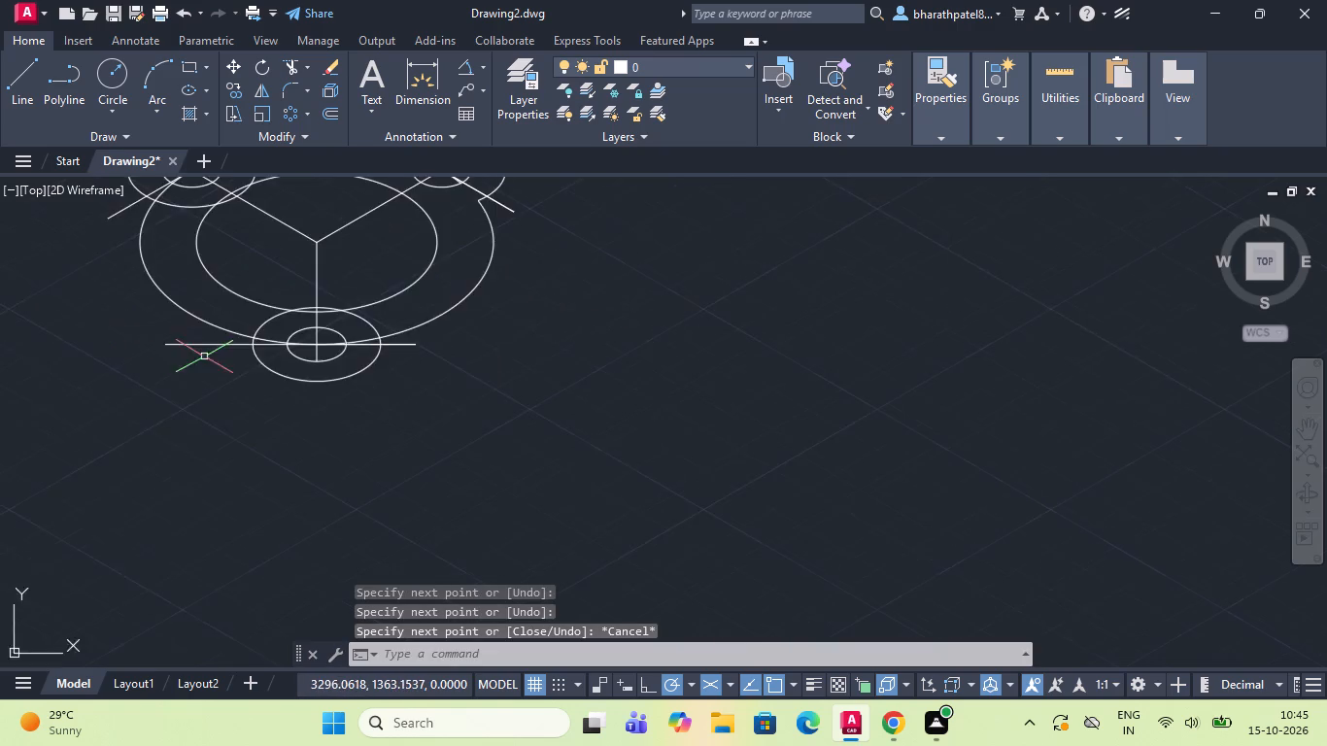
{"action": "scroll", "coordinate": [204, 356], "scroll_direction": "down", "scroll_amount": 1}
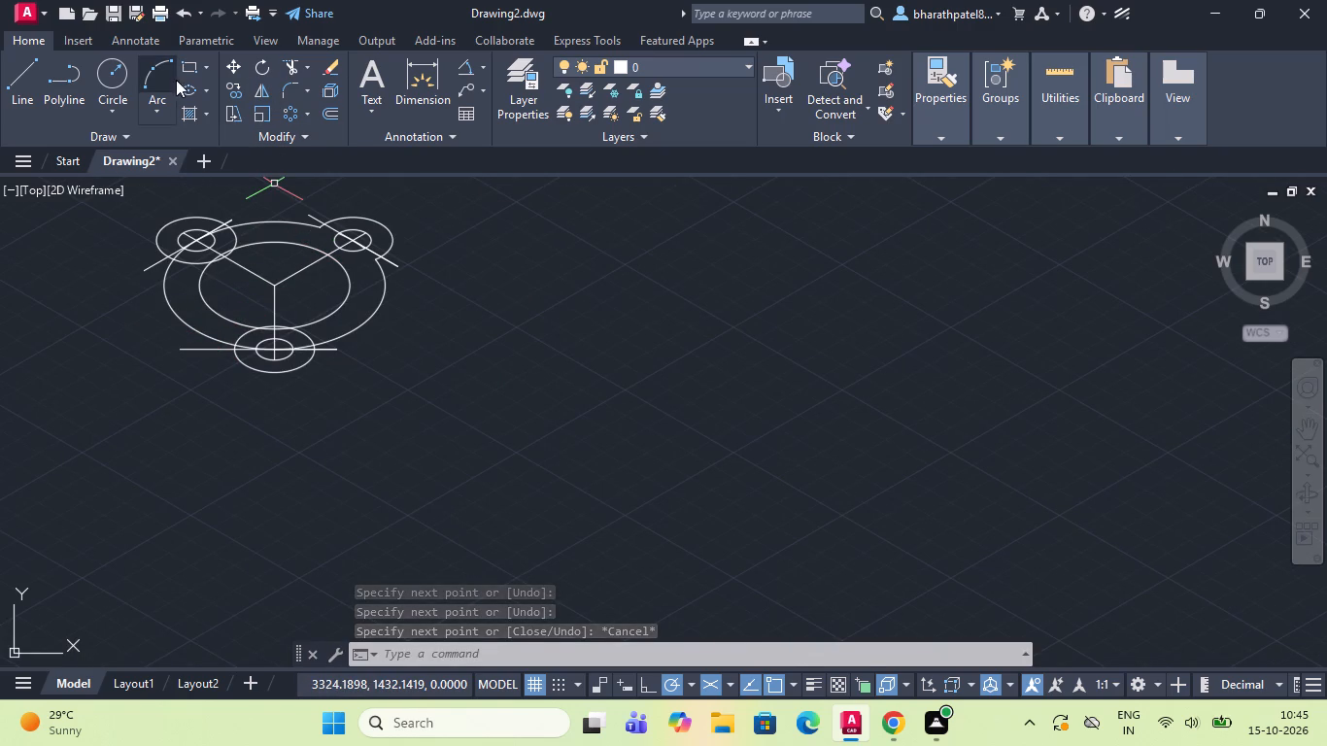
{"action": "left_click", "coordinate": [292, 65]}
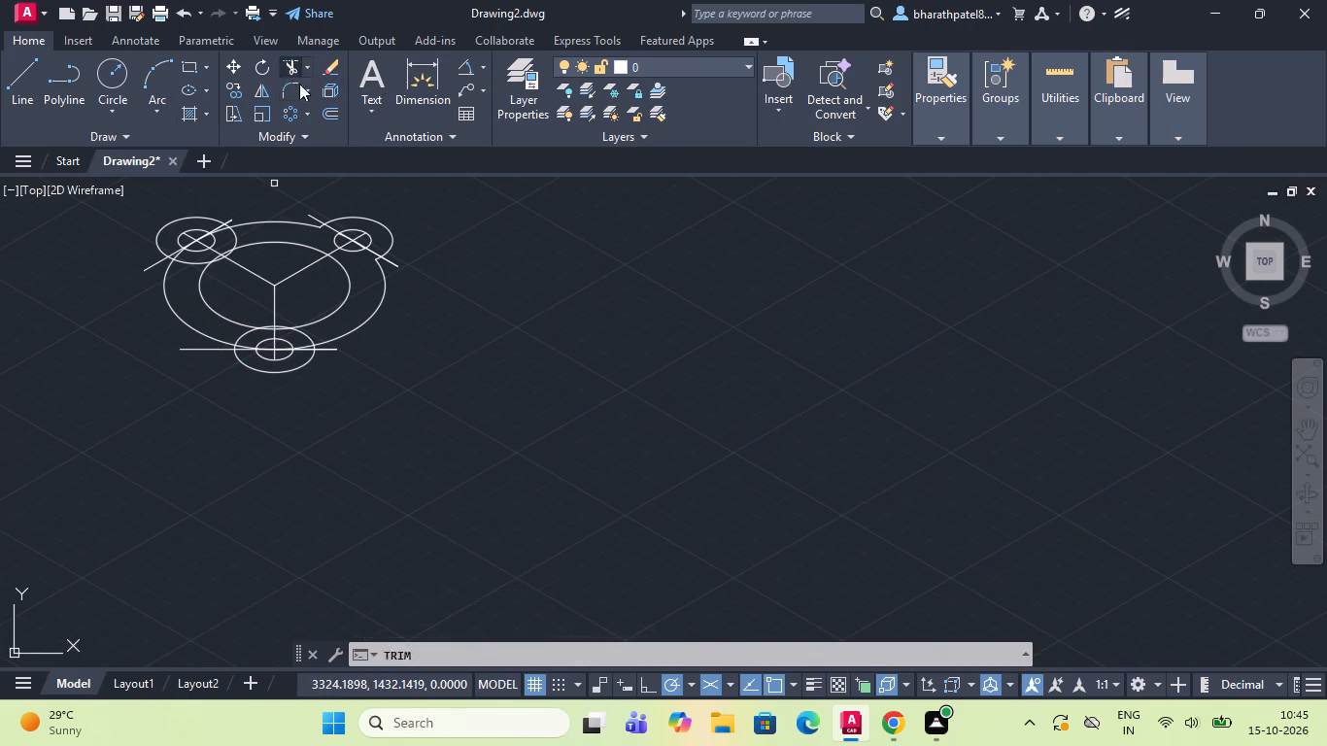
{"action": "scroll", "coordinate": [373, 268], "scroll_direction": "up", "scroll_amount": 4}
{"action": "scroll", "coordinate": [373, 268], "scroll_direction": "down", "scroll_amount": 2}
{"action": "scroll", "coordinate": [361, 233], "scroll_direction": "up", "scroll_amount": 3}
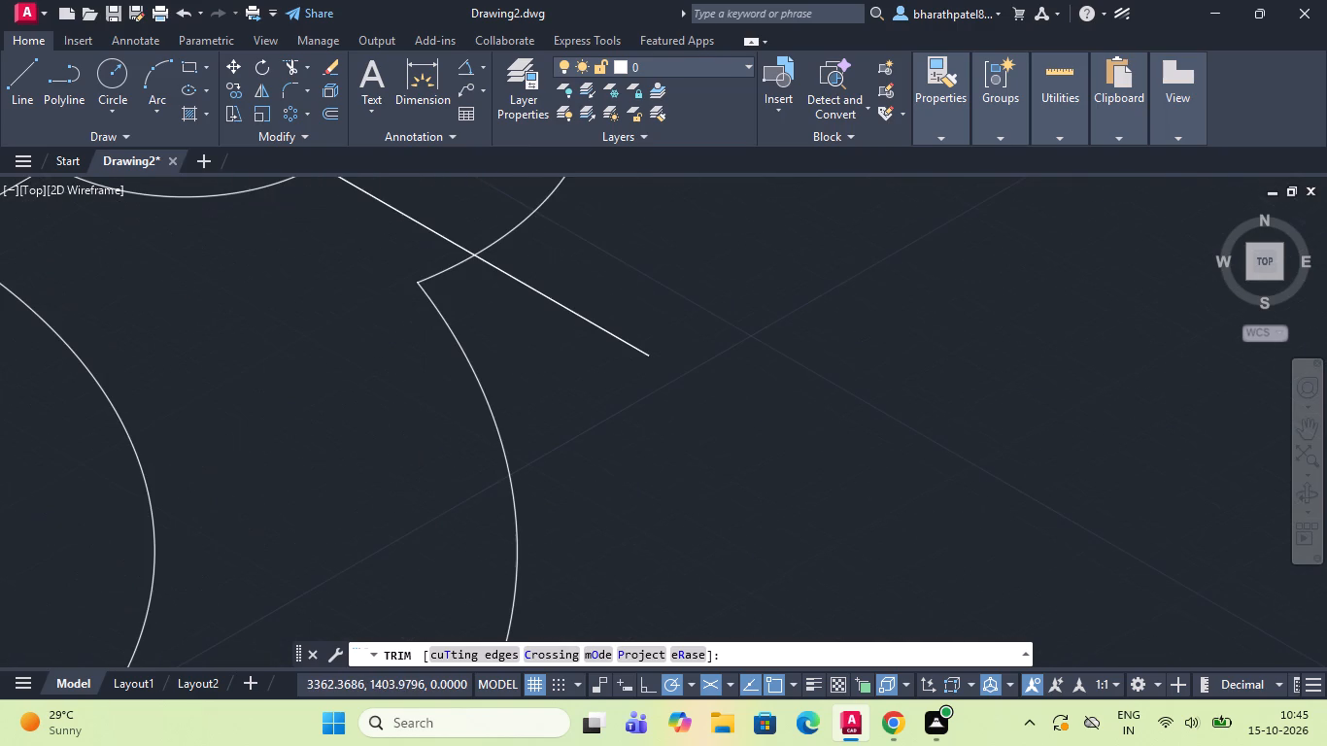
{"action": "left_click", "coordinate": [439, 271]}
Draw a line about 8 long at 210° from where the upper-right lobe arc meets its 330° line, crossing the radius 36 isocircle.
{"action": "scroll", "coordinate": [439, 273], "scroll_direction": "down", "scroll_amount": 3}
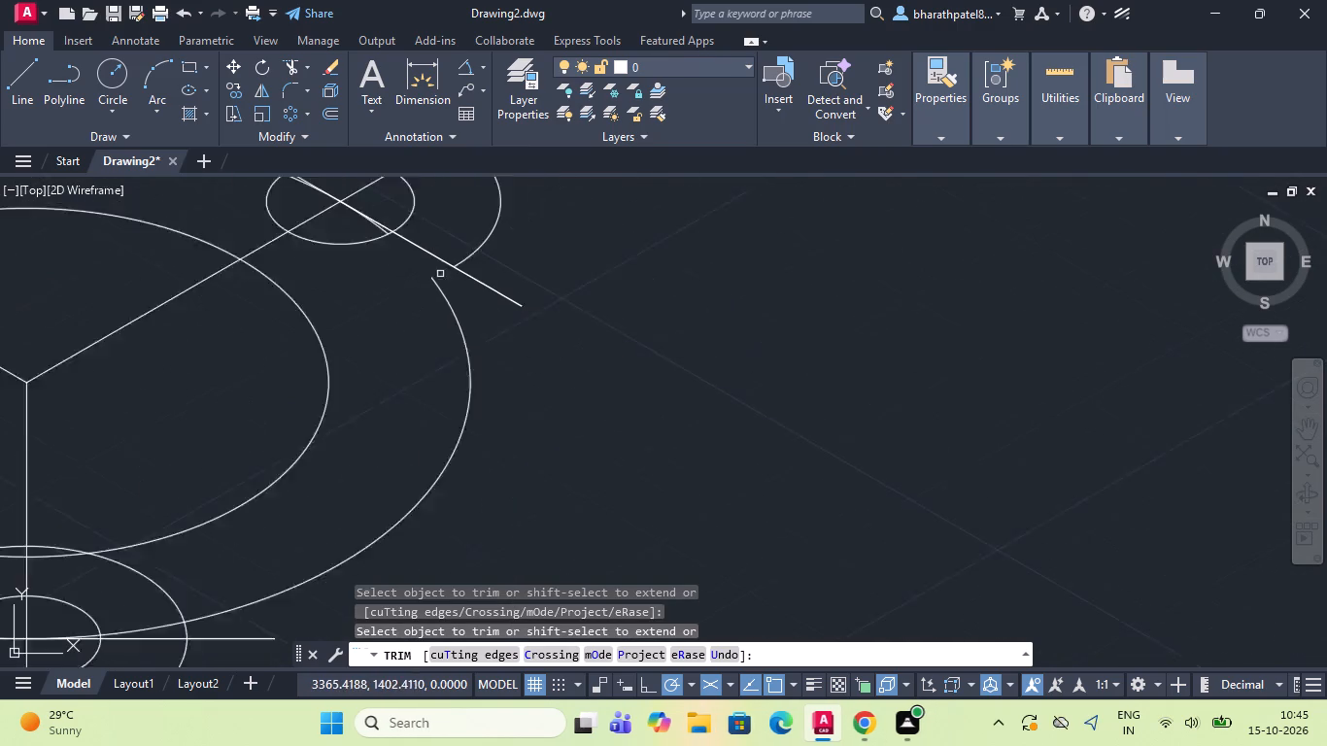
{"action": "scroll", "coordinate": [357, 293], "scroll_direction": "down", "scroll_amount": 1}
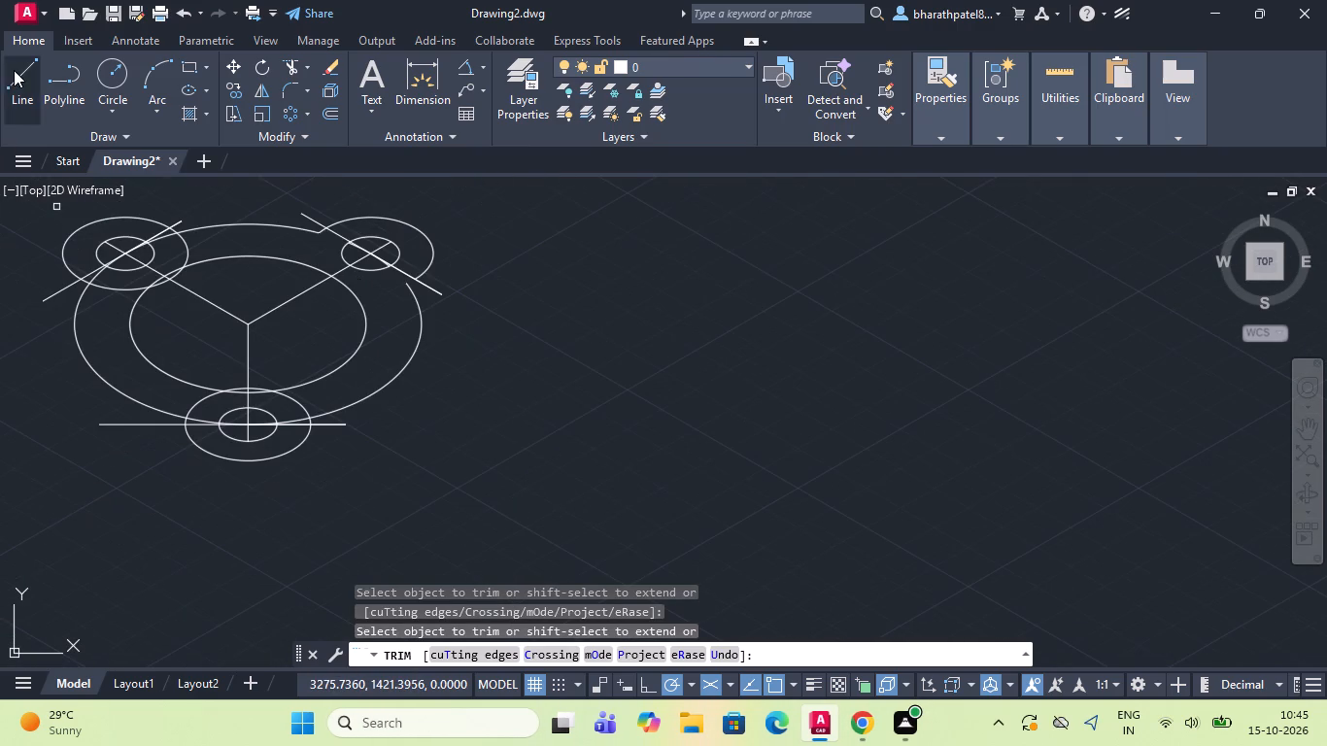
{"action": "left_click_drag", "start_coordinate": [15, 70], "coordinate": [35, 84]}
{"action": "scroll", "coordinate": [371, 271], "scroll_direction": "up", "scroll_amount": 3}
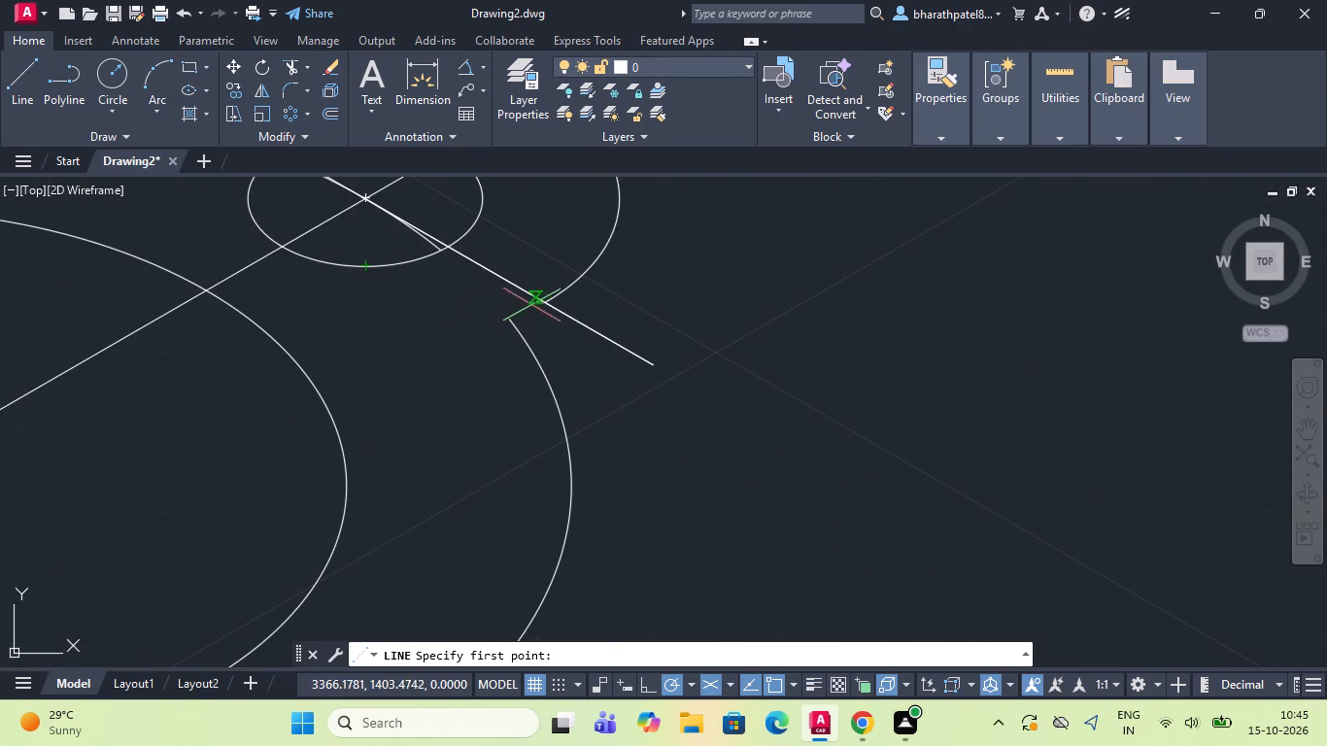
{"action": "left_click_drag", "start_coordinate": [553, 298], "coordinate": [542, 306]}
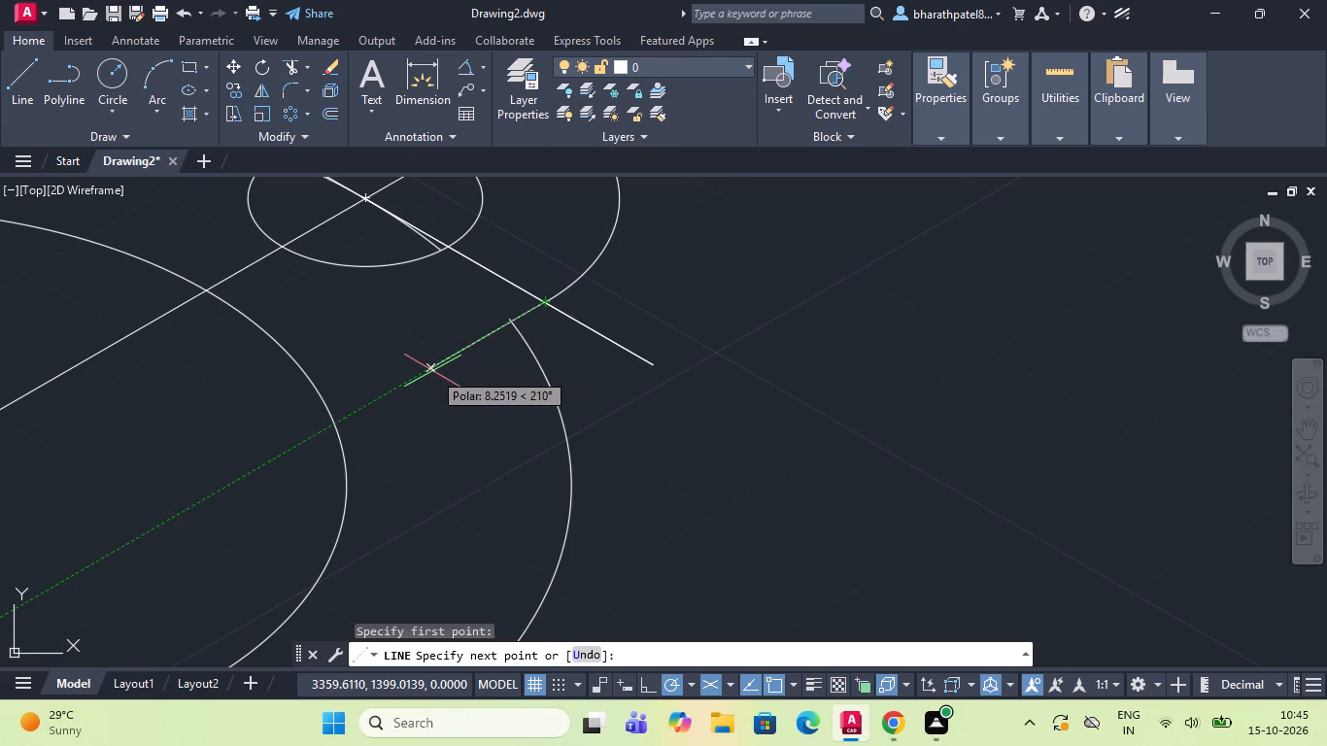
{"action": "left_click", "coordinate": [432, 371]}
{"action": "key", "text": "Escape"}
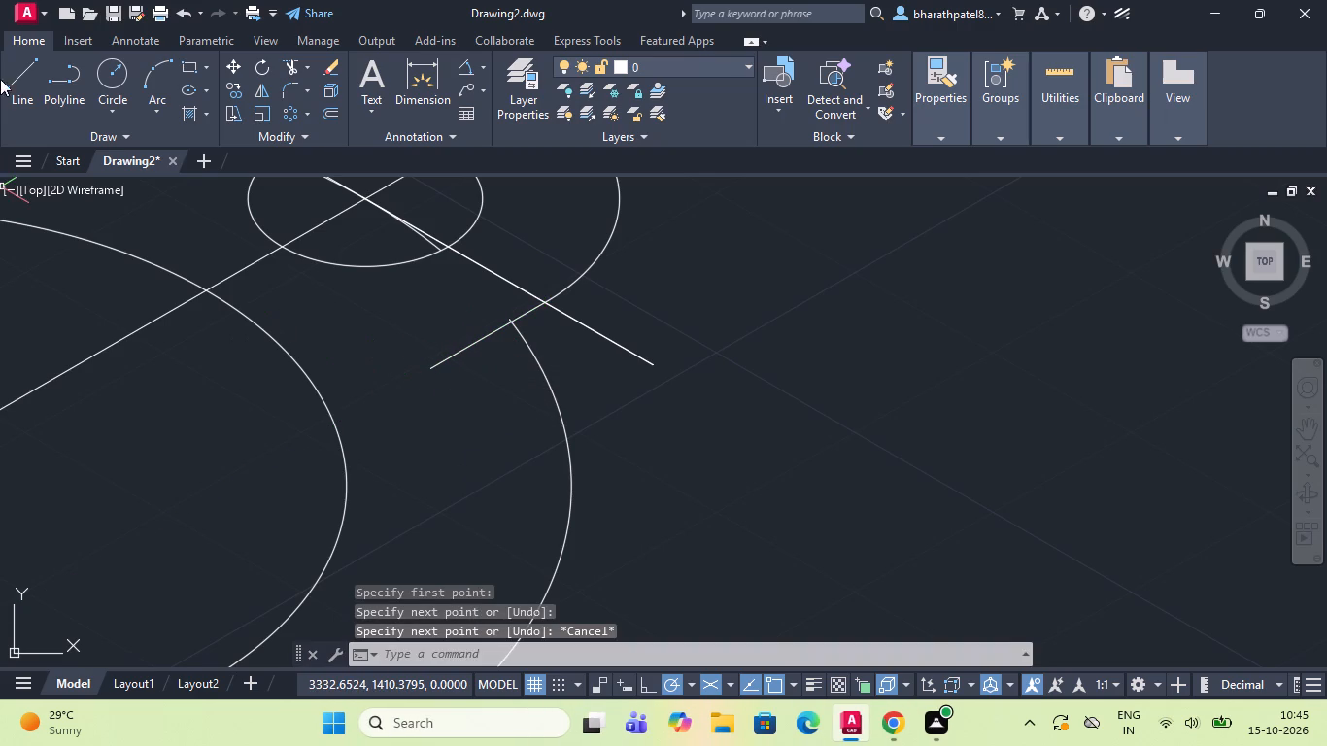
Draw a line about 7 long at 210° from where the upper-right lobe arc meets the upper part of its 330° line.
{"action": "left_click_drag", "start_coordinate": [17, 71], "coordinate": [48, 124]}
{"action": "scroll", "coordinate": [401, 477], "scroll_direction": "down", "scroll_amount": 1}
{"action": "scroll", "coordinate": [288, 327], "scroll_direction": "down", "scroll_amount": 1}
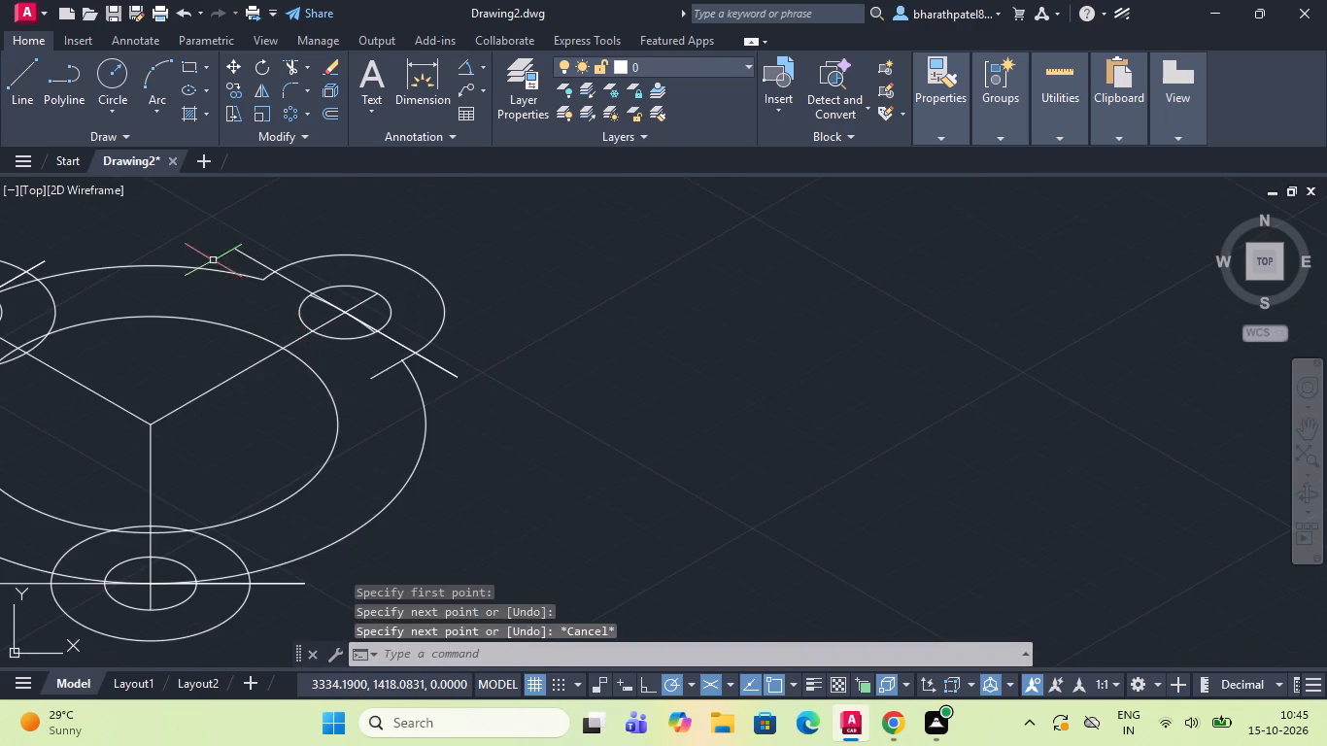
{"action": "scroll", "coordinate": [211, 256], "scroll_direction": "up", "scroll_amount": 3}
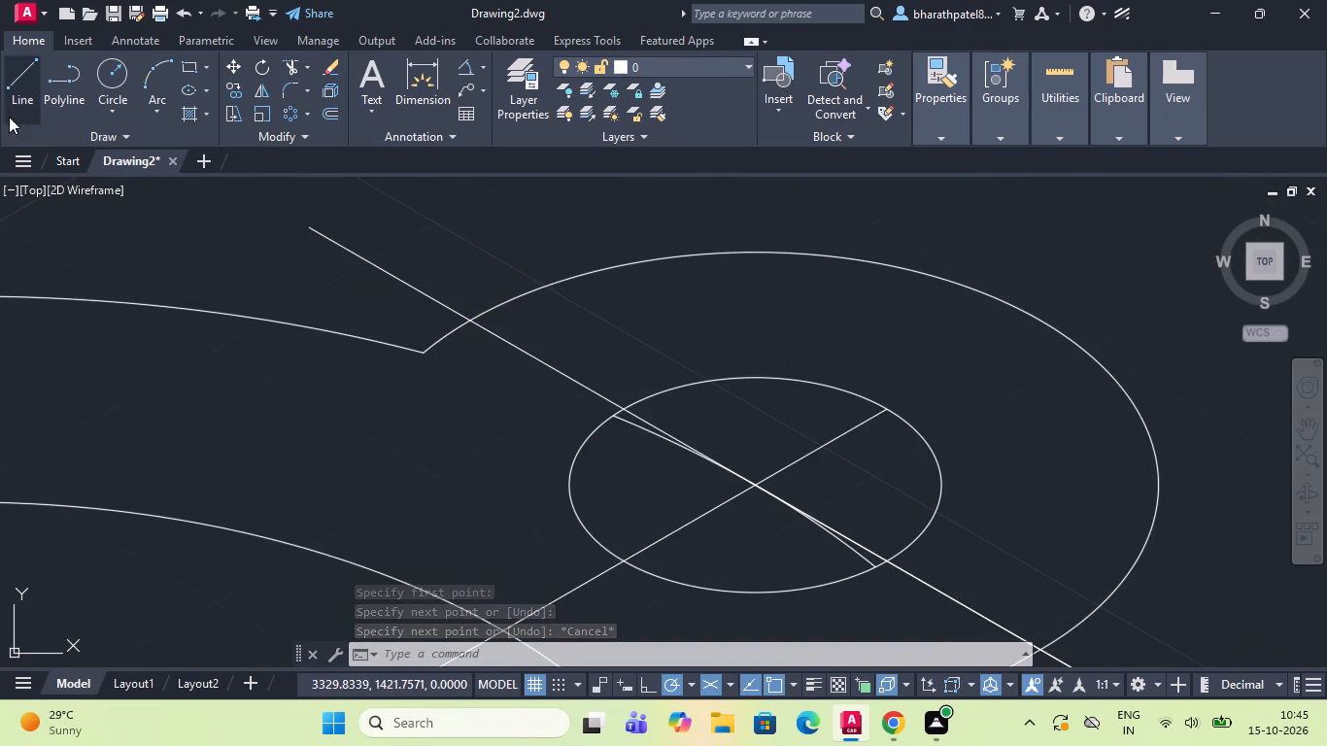
{"action": "left_click", "coordinate": [19, 87]}
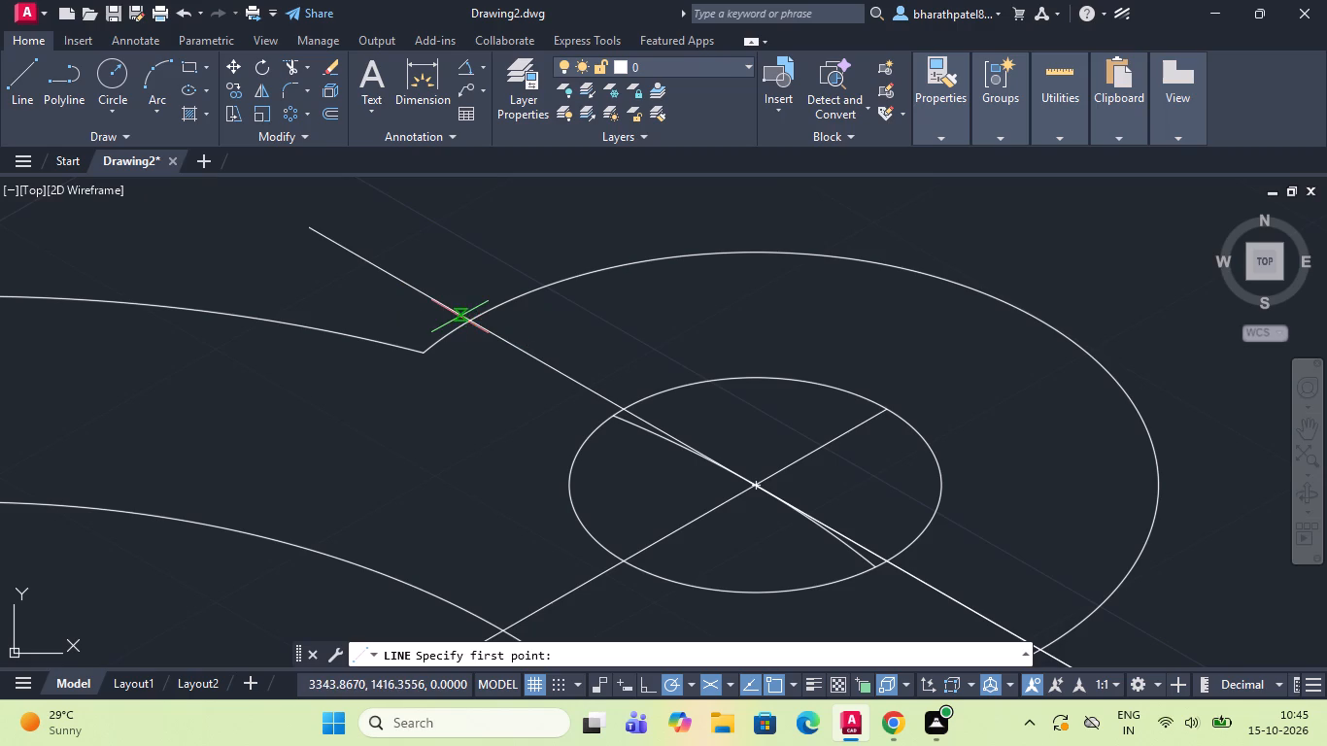
{"action": "left_click", "coordinate": [469, 322]}
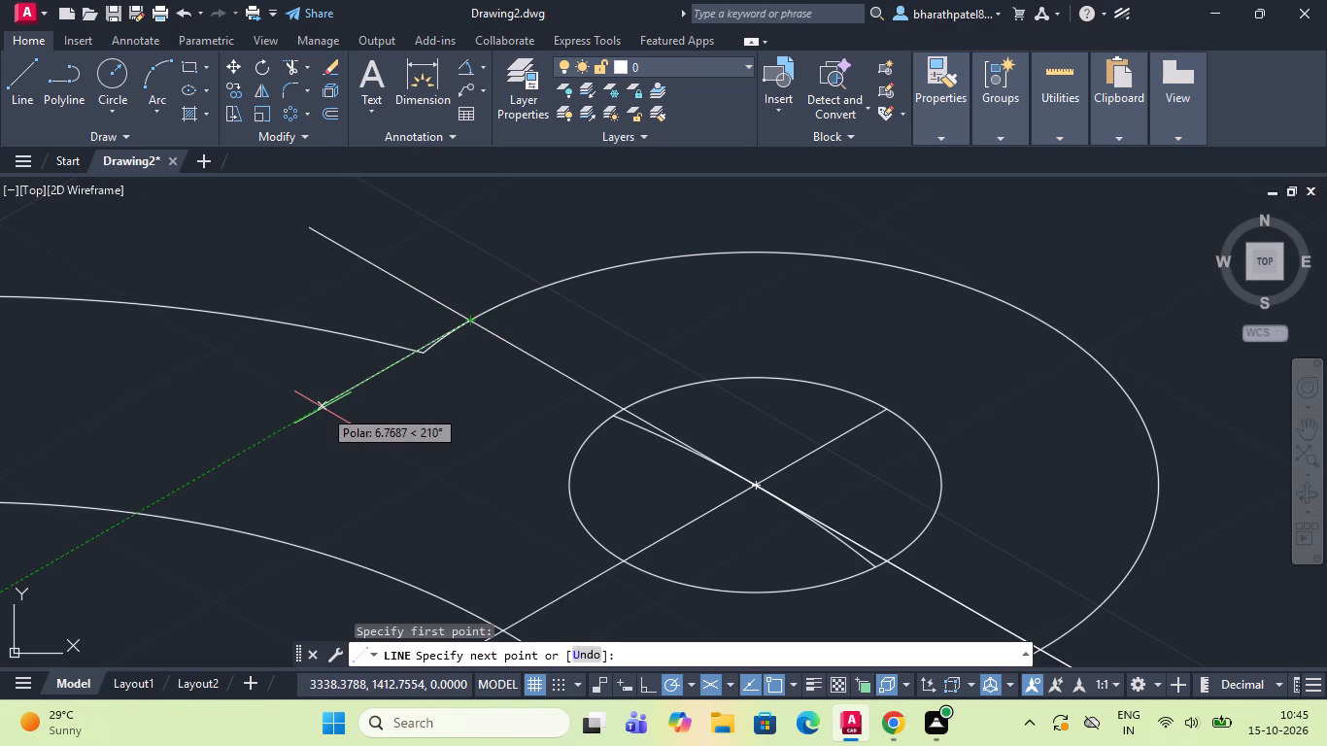
{"action": "left_click", "coordinate": [323, 408]}
{"action": "key", "text": "Escape"}
Draw a vertical line about 7 long at 90° from the bottom lobe's right intersection with its horizontal line.
{"action": "scroll", "coordinate": [440, 404], "scroll_direction": "down", "scroll_amount": 3}
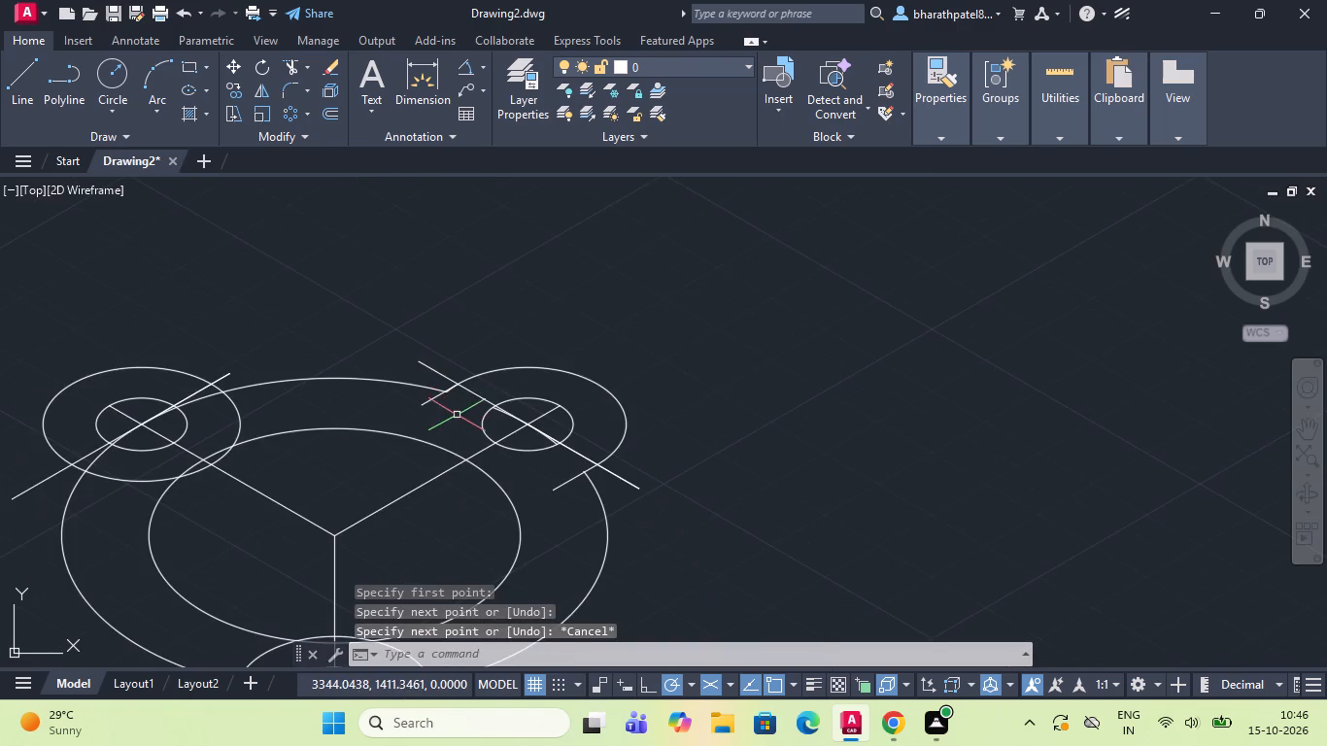
{"action": "scroll", "coordinate": [464, 399], "scroll_direction": "down", "scroll_amount": 2}
{"action": "scroll", "coordinate": [511, 331], "scroll_direction": "down", "scroll_amount": 1}
{"action": "scroll", "coordinate": [452, 464], "scroll_direction": "up", "scroll_amount": 3}
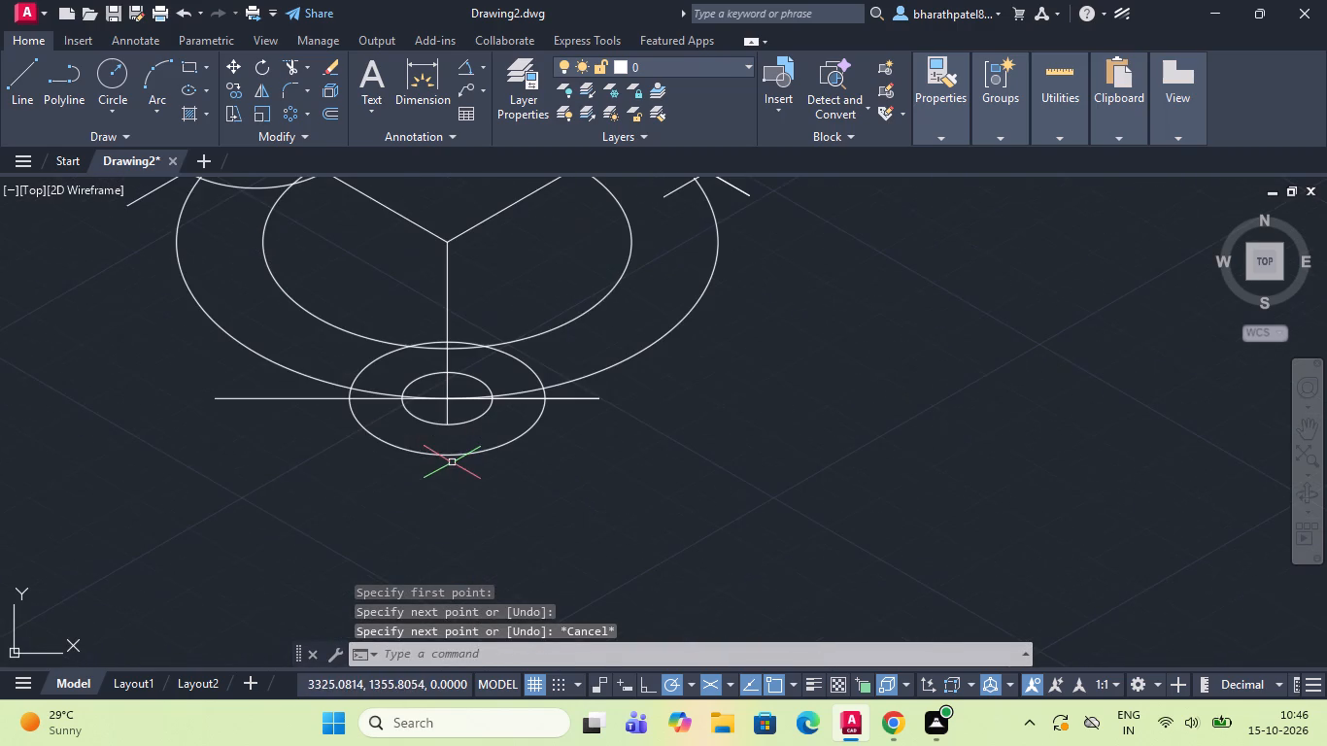
{"action": "left_click_drag", "start_coordinate": [15, 81], "coordinate": [33, 100]}
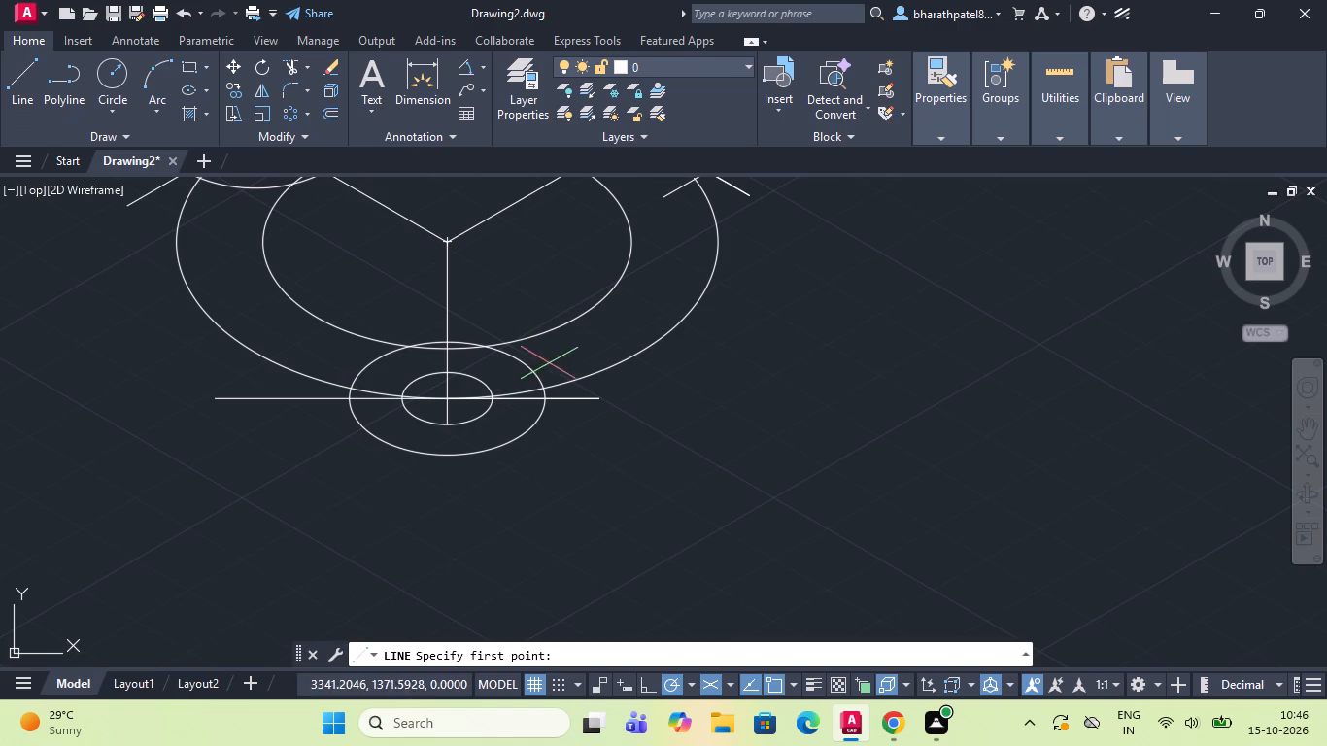
{"action": "scroll", "coordinate": [548, 402], "scroll_direction": "up", "scroll_amount": 3}
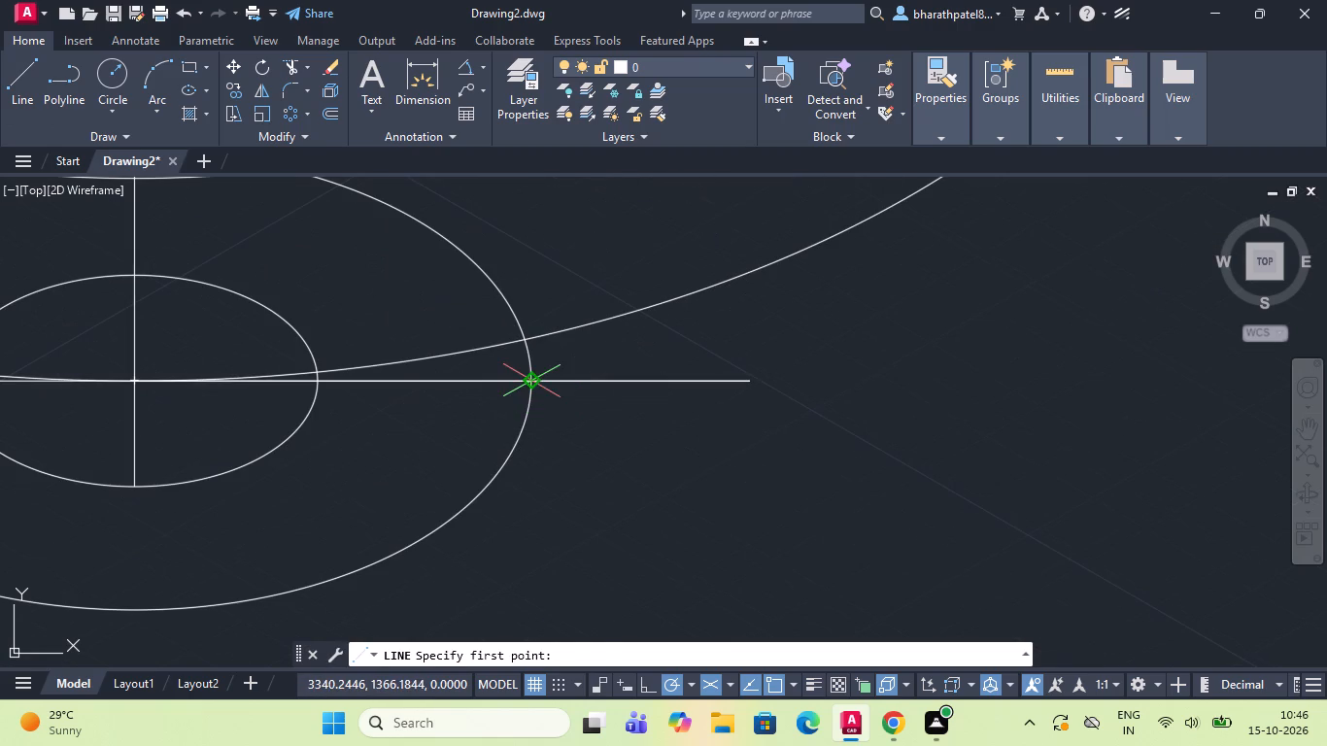
{"action": "left_click", "coordinate": [529, 377]}
{"action": "scroll", "coordinate": [529, 377], "scroll_direction": "down", "scroll_amount": 1}
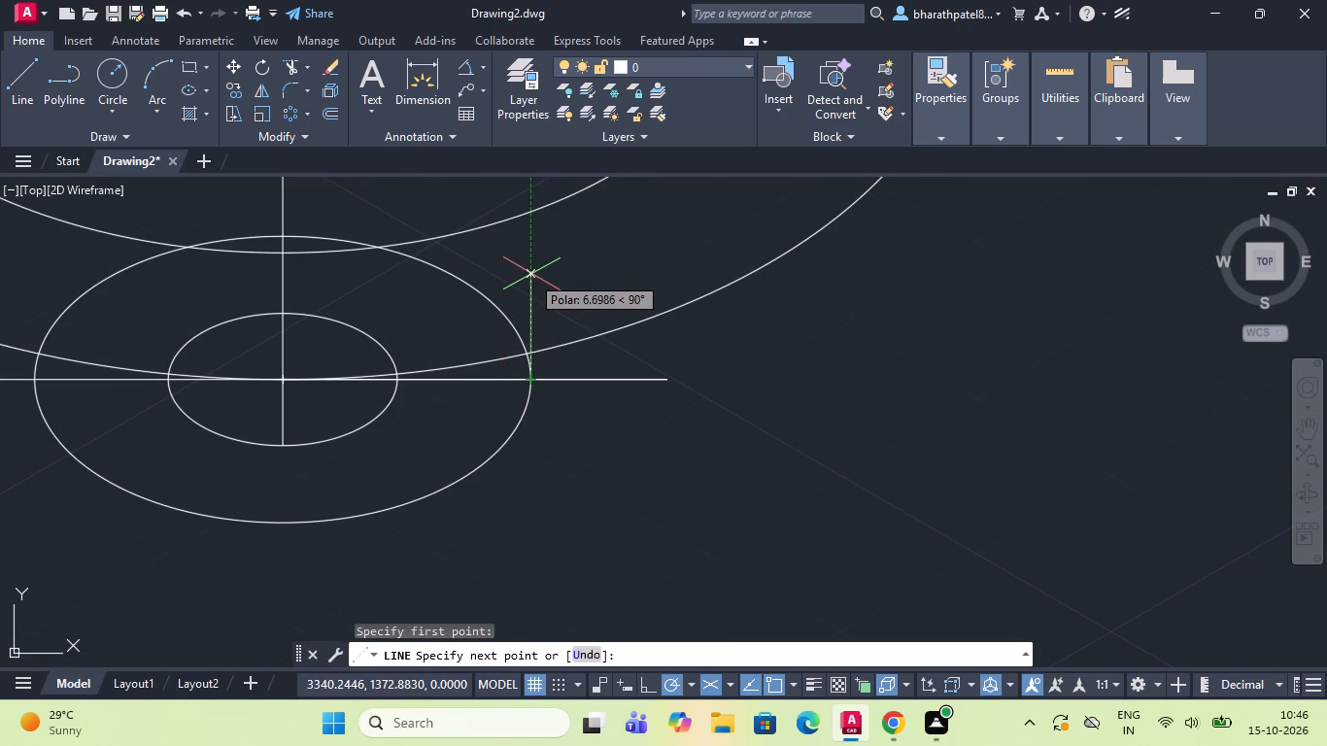
{"action": "left_click", "coordinate": [531, 272]}
{"action": "key", "text": "Escape"}
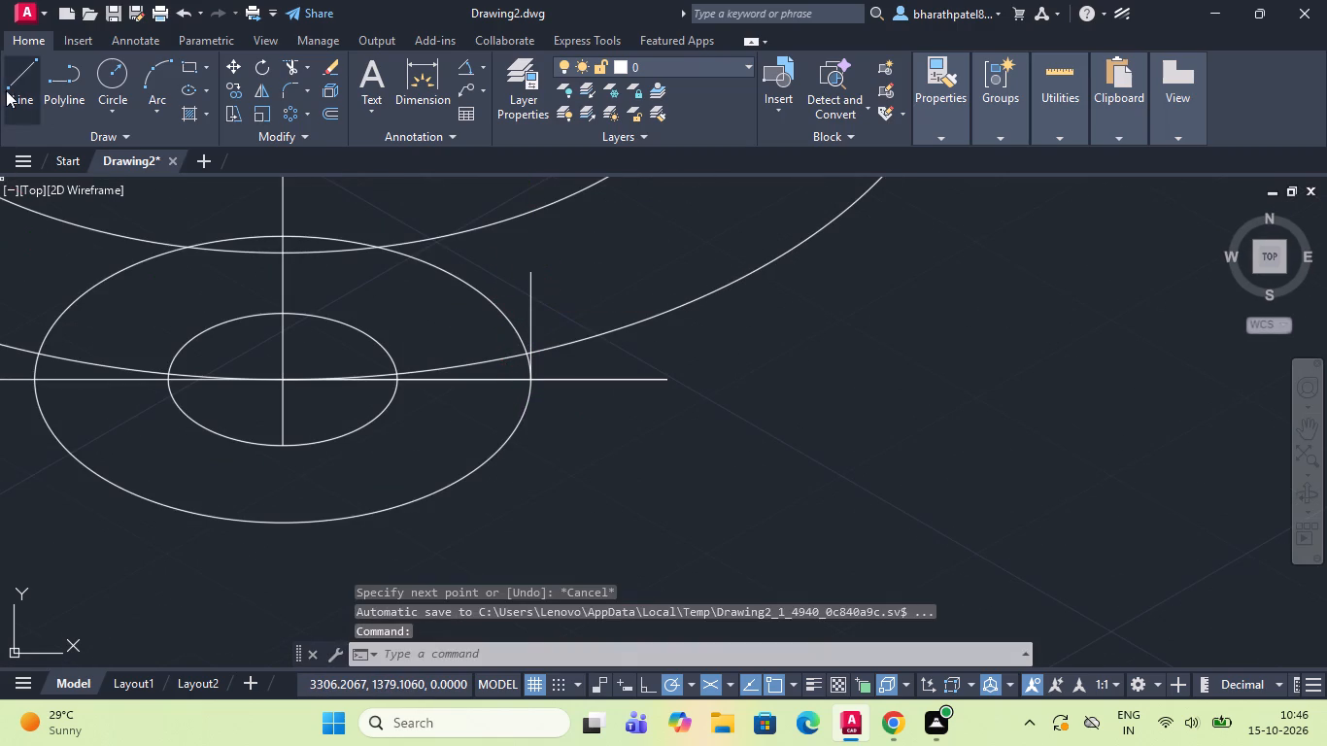
Draw a vertical line about 8 long at 90° from the bottom lobe's left intersection with its horizontal line.
{"action": "left_click", "coordinate": [17, 74]}
{"action": "scroll", "coordinate": [490, 444], "scroll_direction": "down", "scroll_amount": 2}
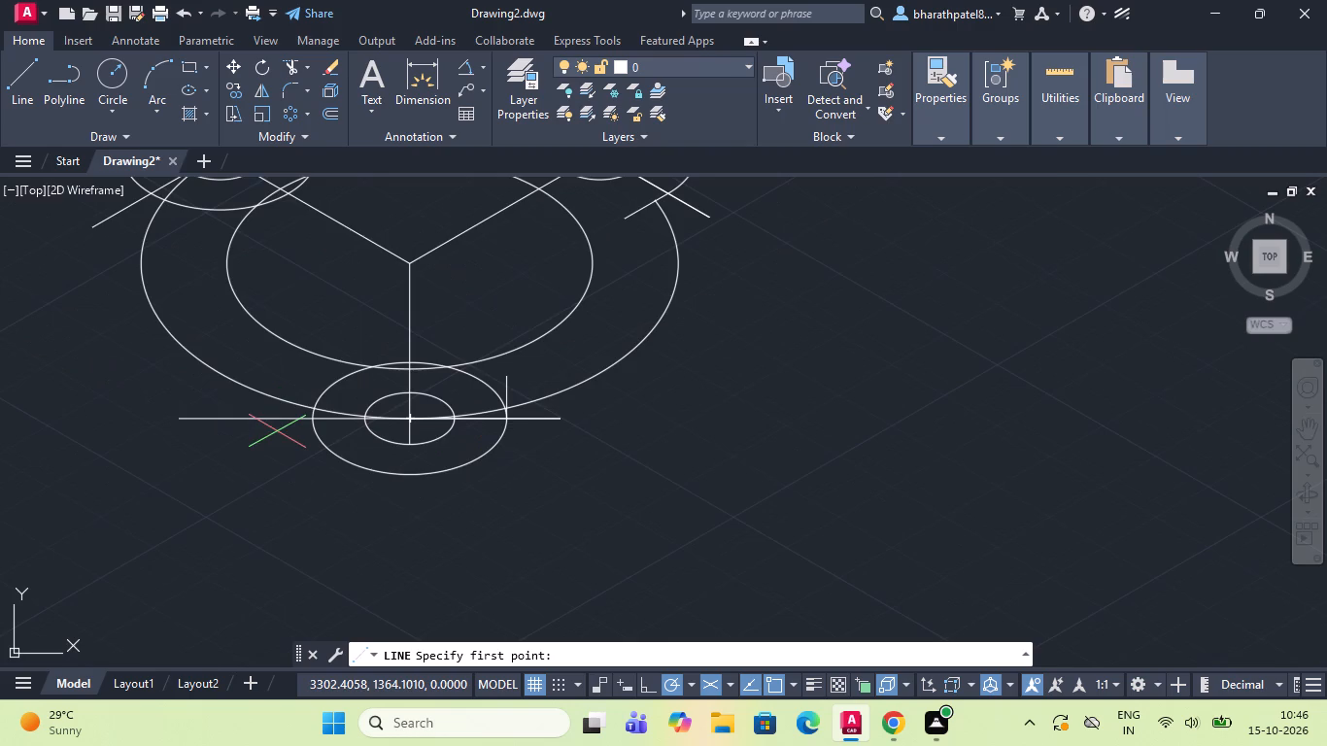
{"action": "scroll", "coordinate": [292, 433], "scroll_direction": "up", "scroll_amount": 4}
{"action": "left_click", "coordinate": [419, 340]}
{"action": "scroll", "coordinate": [419, 340], "scroll_direction": "down", "scroll_amount": 5}
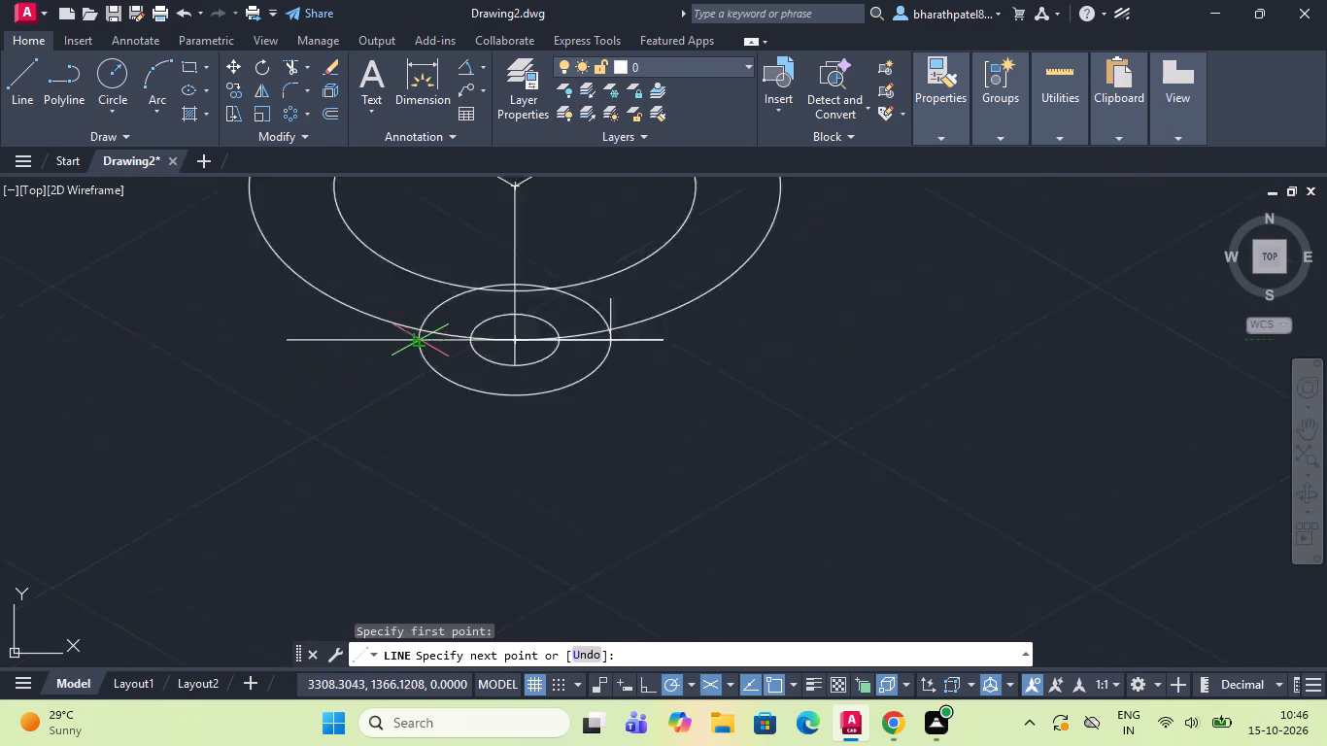
{"action": "scroll", "coordinate": [419, 294], "scroll_direction": "up", "scroll_amount": 3}
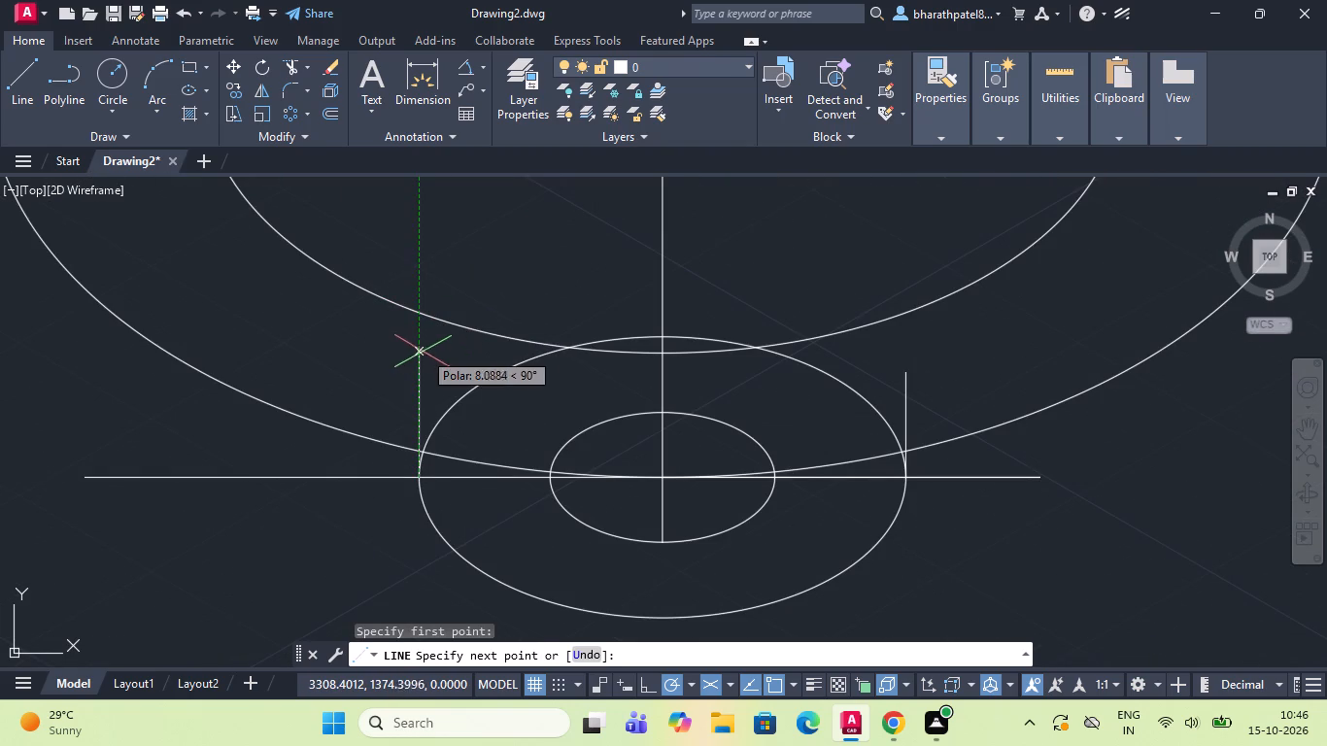
{"action": "left_click", "coordinate": [422, 350]}
{"action": "key", "text": "Escape"}
Draw a line about 8 long at 330° from where the upper-left lobe meets the lower end of its 30° line.
{"action": "scroll", "coordinate": [430, 383], "scroll_direction": "down", "scroll_amount": 4}
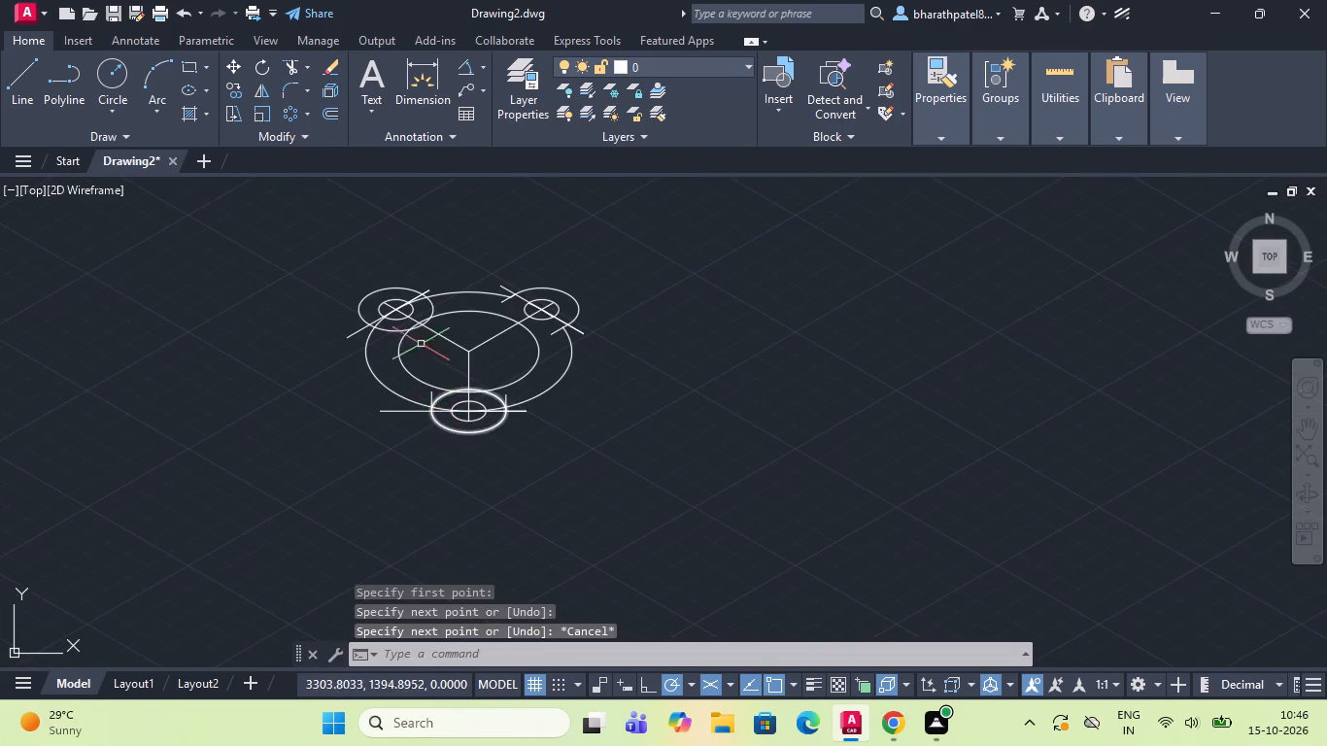
{"action": "scroll", "coordinate": [418, 335], "scroll_direction": "up", "scroll_amount": 3}
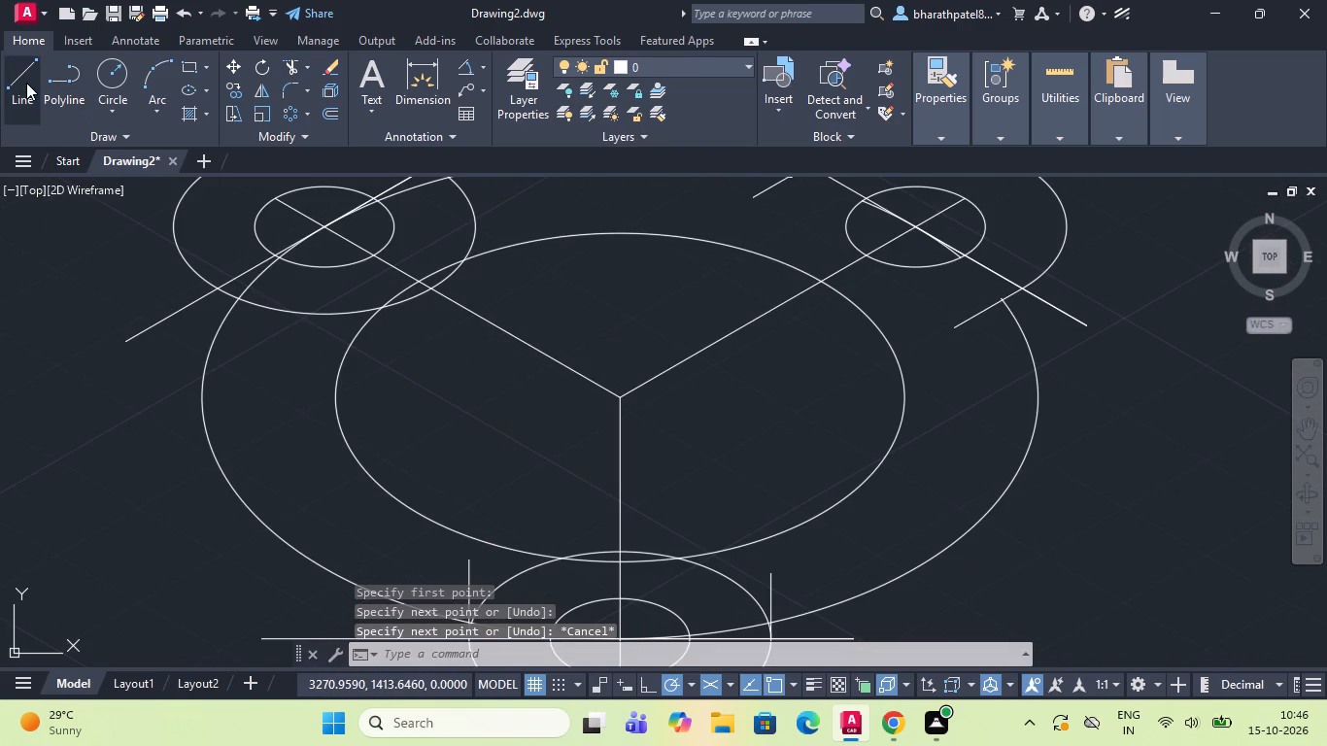
{"action": "left_click_drag", "start_coordinate": [22, 77], "coordinate": [31, 87]}
{"action": "left_click_drag", "start_coordinate": [213, 291], "coordinate": [227, 298]}
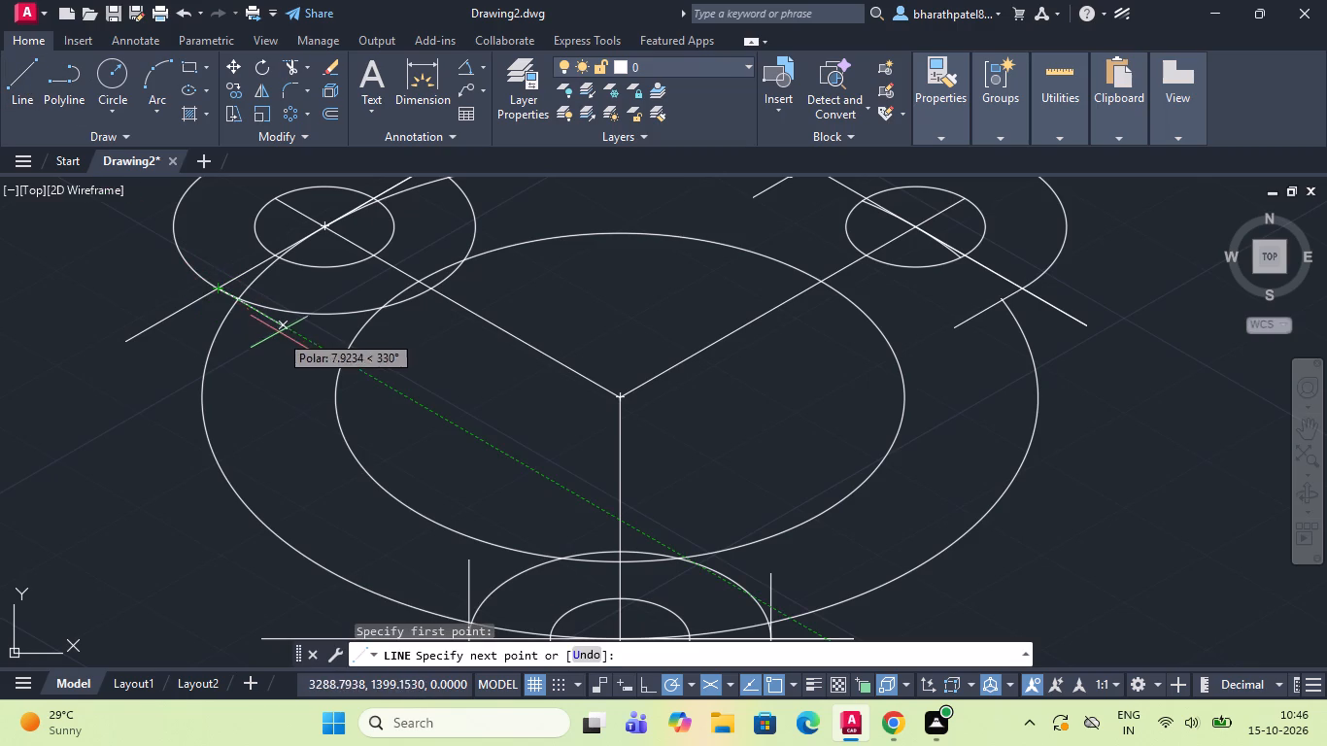
{"action": "left_click", "coordinate": [281, 334]}
{"action": "key", "text": "Escape"}
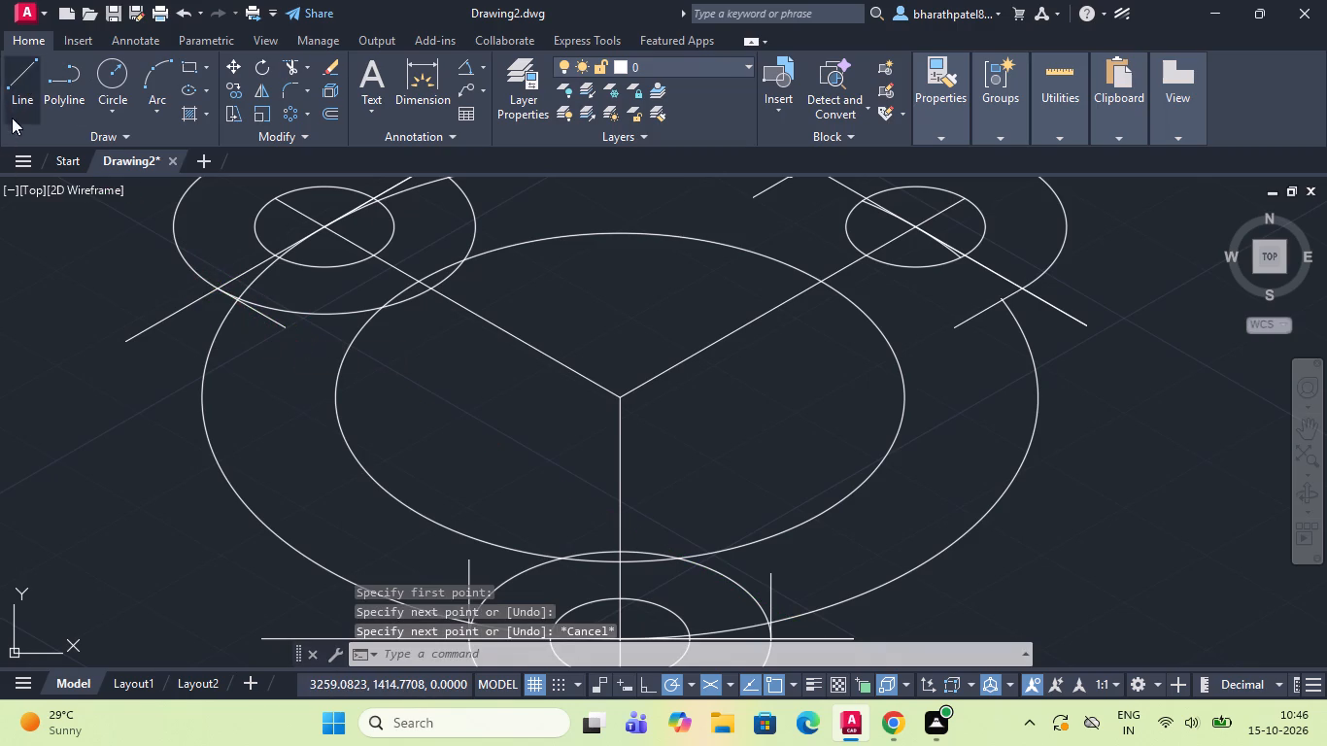
Draw a line at 330° from where the upper-left lobe meets the upper end of its 30° line, crossing the radius 36 isocircle.
{"action": "left_click", "coordinate": [9, 81]}
{"action": "scroll", "coordinate": [300, 358], "scroll_direction": "down", "scroll_amount": 2}
{"action": "scroll", "coordinate": [323, 287], "scroll_direction": "up", "scroll_amount": 2}
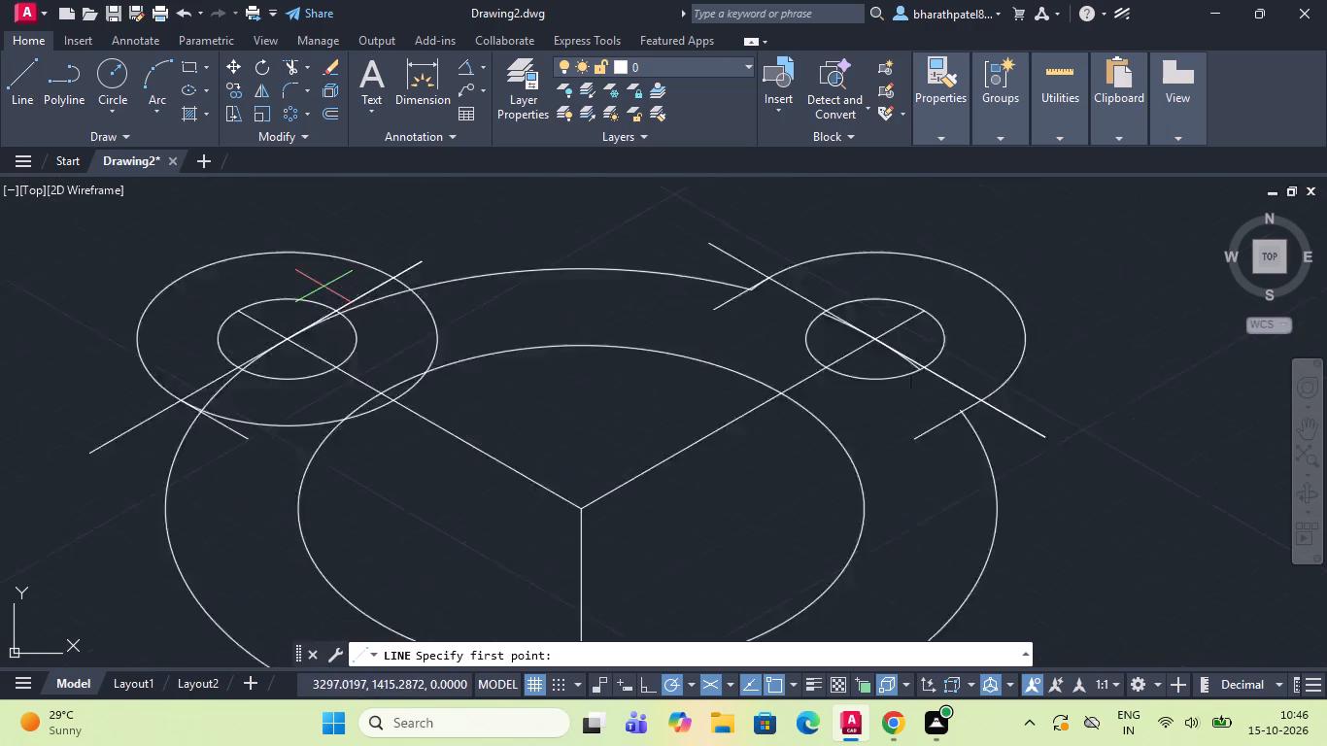
{"action": "scroll", "coordinate": [323, 286], "scroll_direction": "up", "scroll_amount": 2}
{"action": "left_click", "coordinate": [498, 258]}
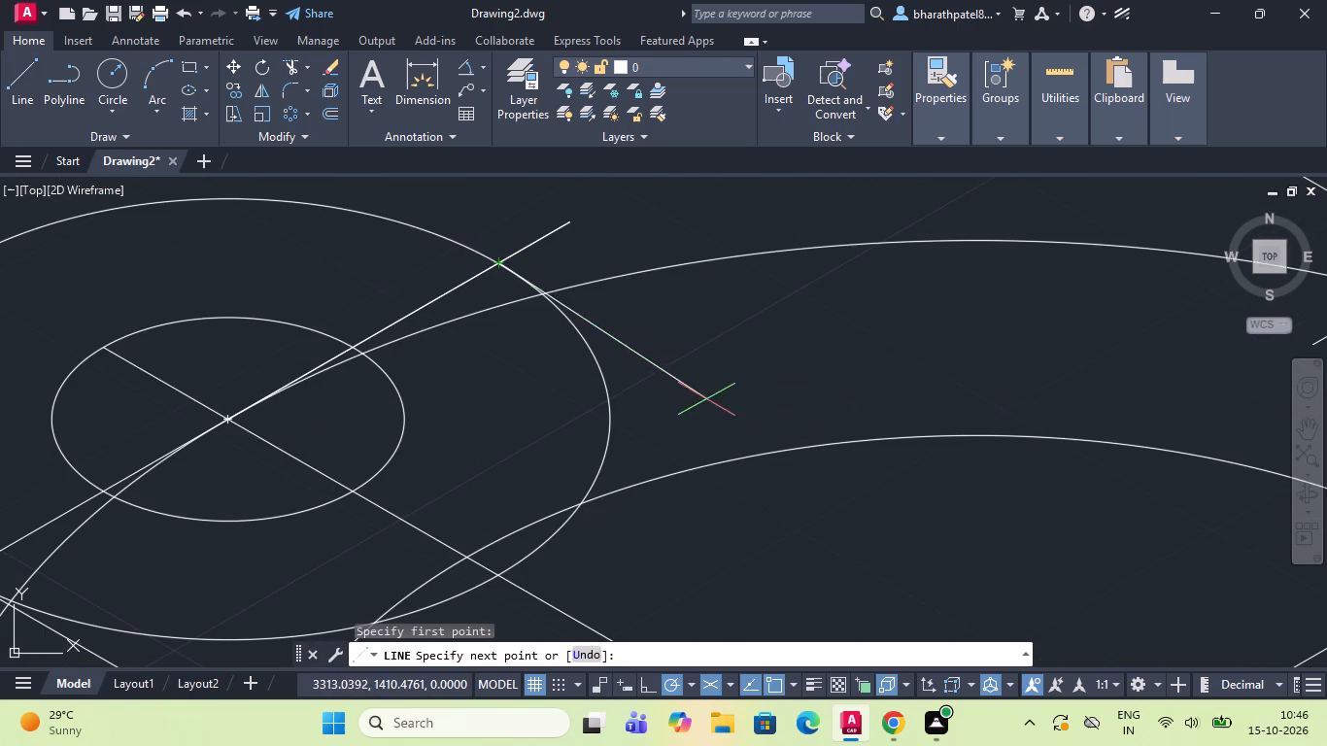
{"action": "left_click", "coordinate": [698, 379]}
{"action": "key", "text": "Escape"}
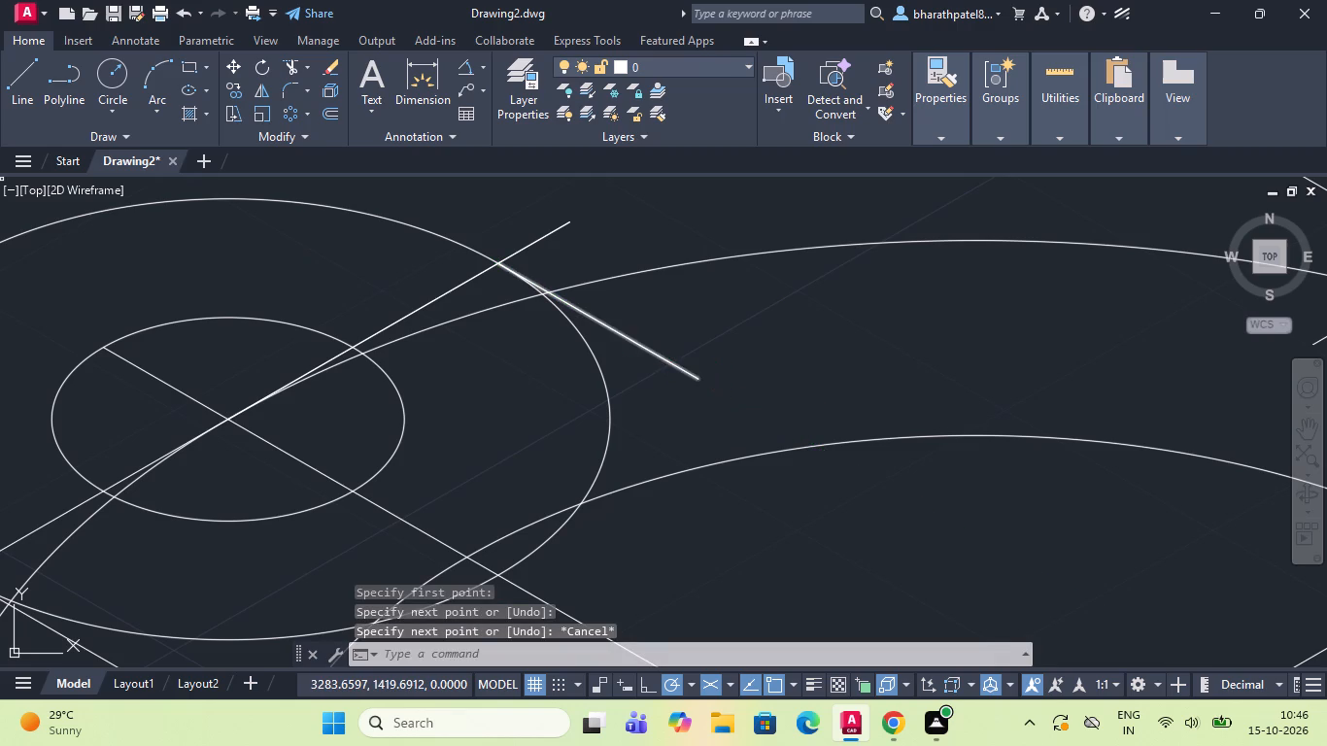
Trim the upper-left lobe's upper junction, removing the 30° line outside the hole, the inner arcs and the excess of the new 330° edge.
{"action": "left_click", "coordinate": [286, 67]}
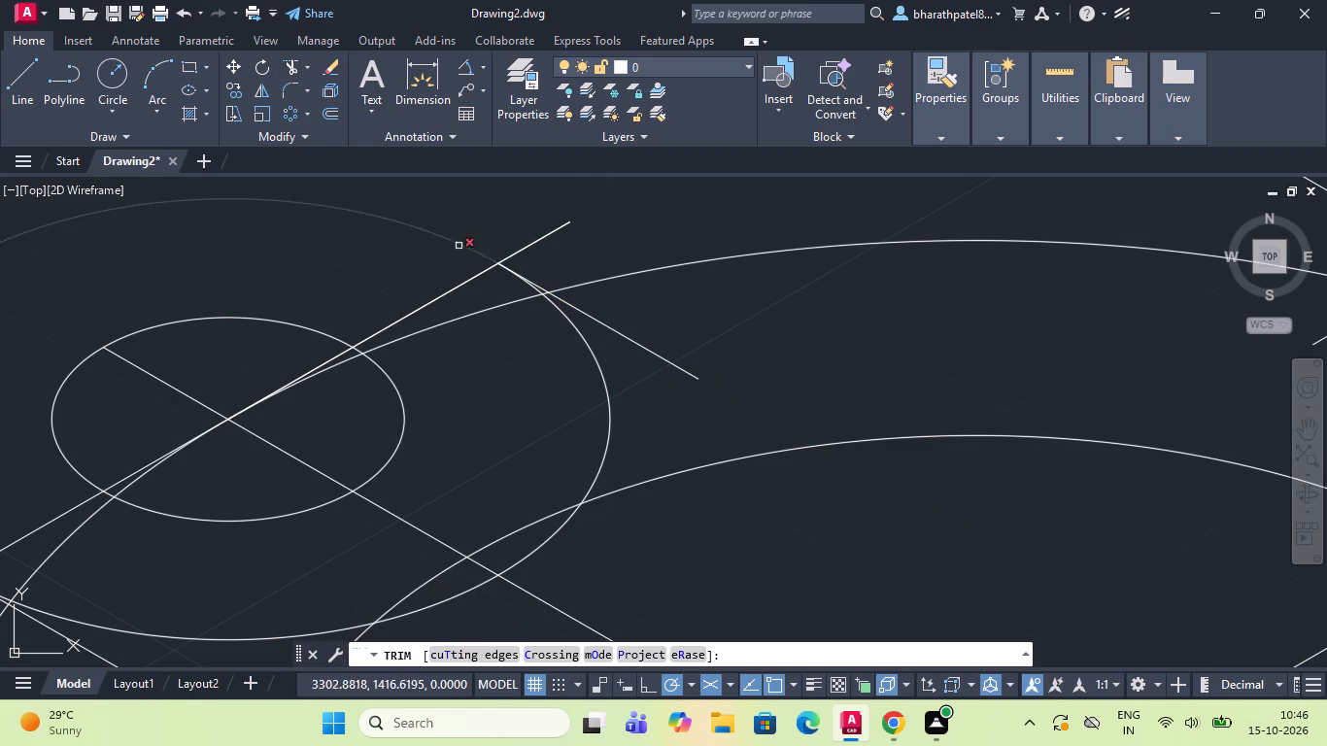
{"action": "left_click_drag", "start_coordinate": [516, 234], "coordinate": [541, 249]}
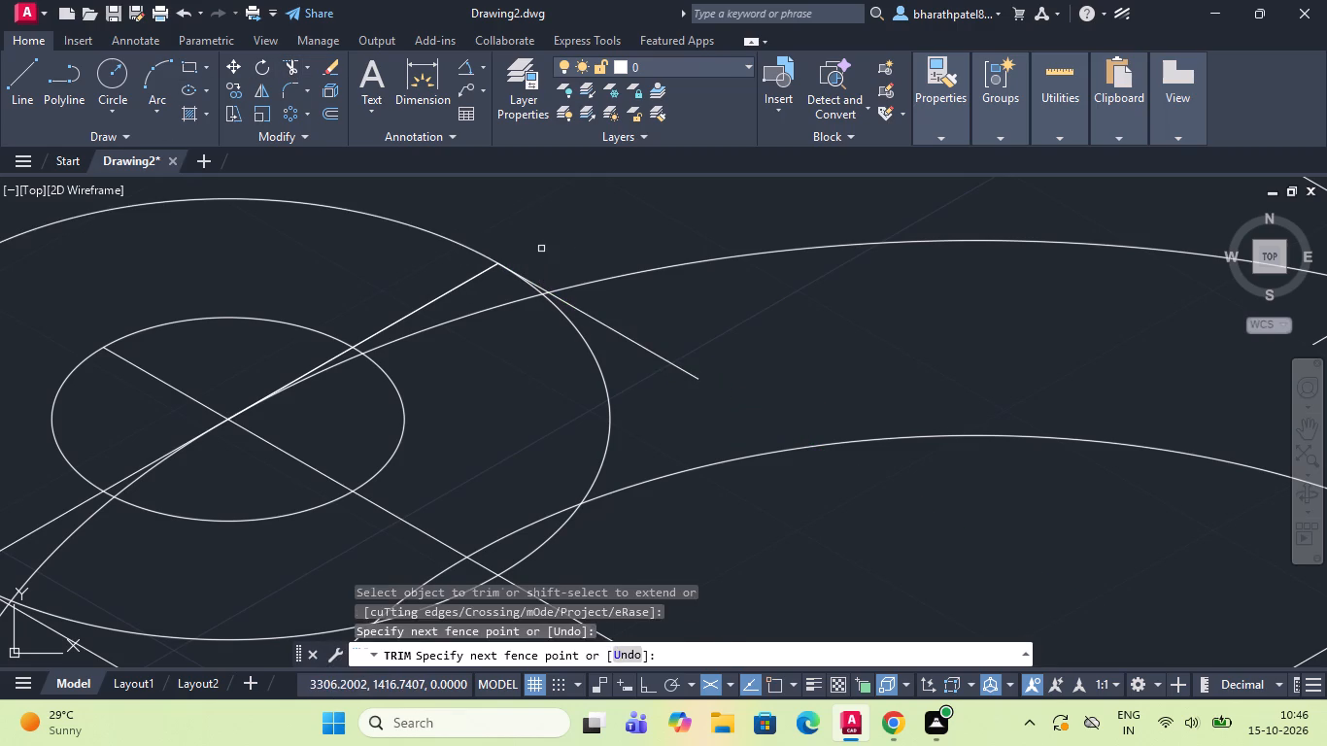
{"action": "scroll", "coordinate": [531, 294], "scroll_direction": "up", "scroll_amount": 3}
{"action": "left_click", "coordinate": [549, 273]}
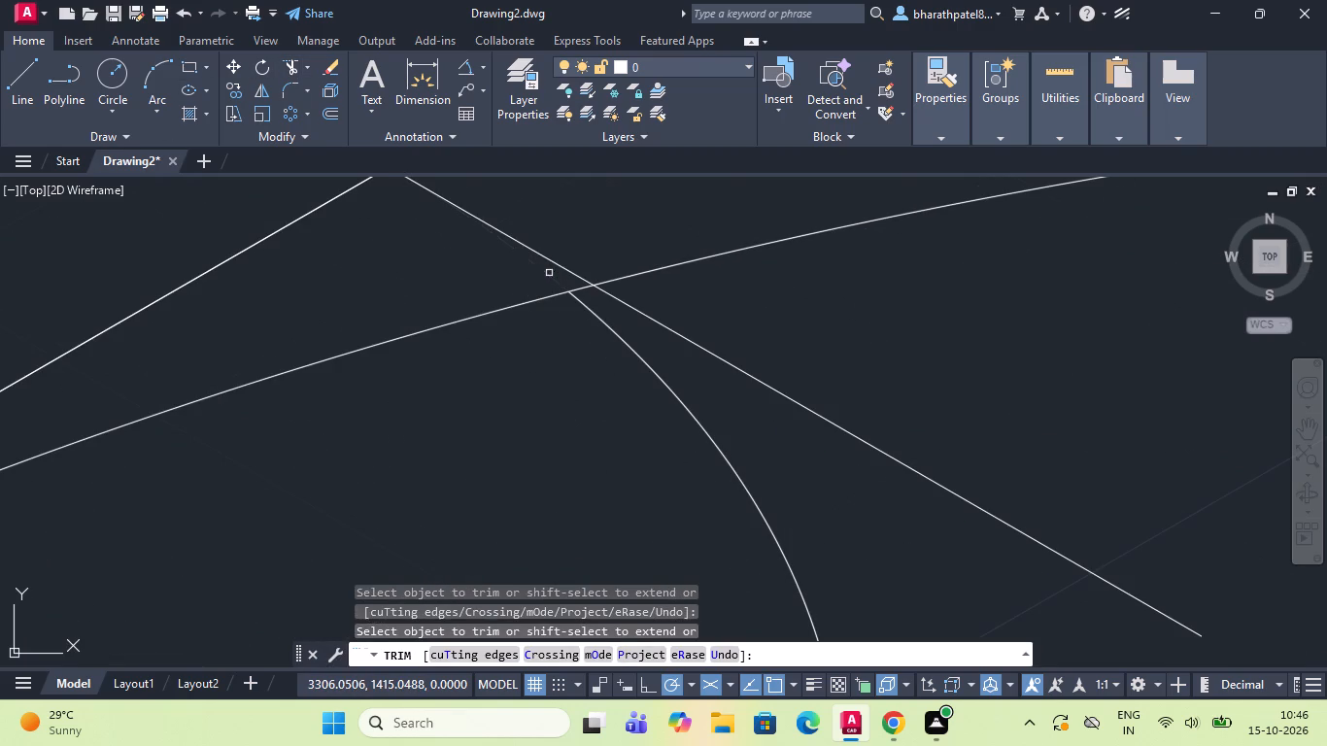
{"action": "scroll", "coordinate": [198, 256], "scroll_direction": "down", "scroll_amount": 2}
{"action": "left_click_drag", "start_coordinate": [200, 255], "coordinate": [427, 404]}
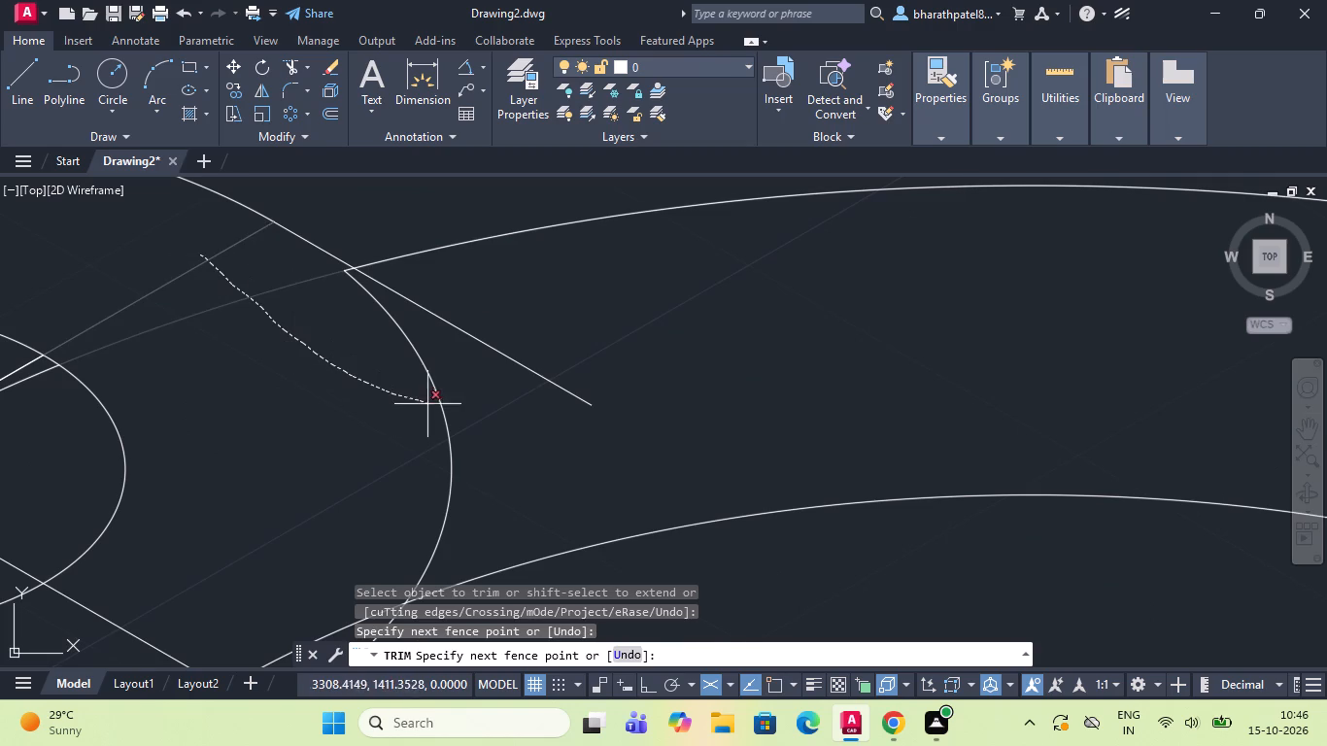
{"action": "left_click_drag", "start_coordinate": [427, 404], "coordinate": [516, 332]}
{"action": "scroll", "coordinate": [239, 276], "scroll_direction": "up", "scroll_amount": 2}
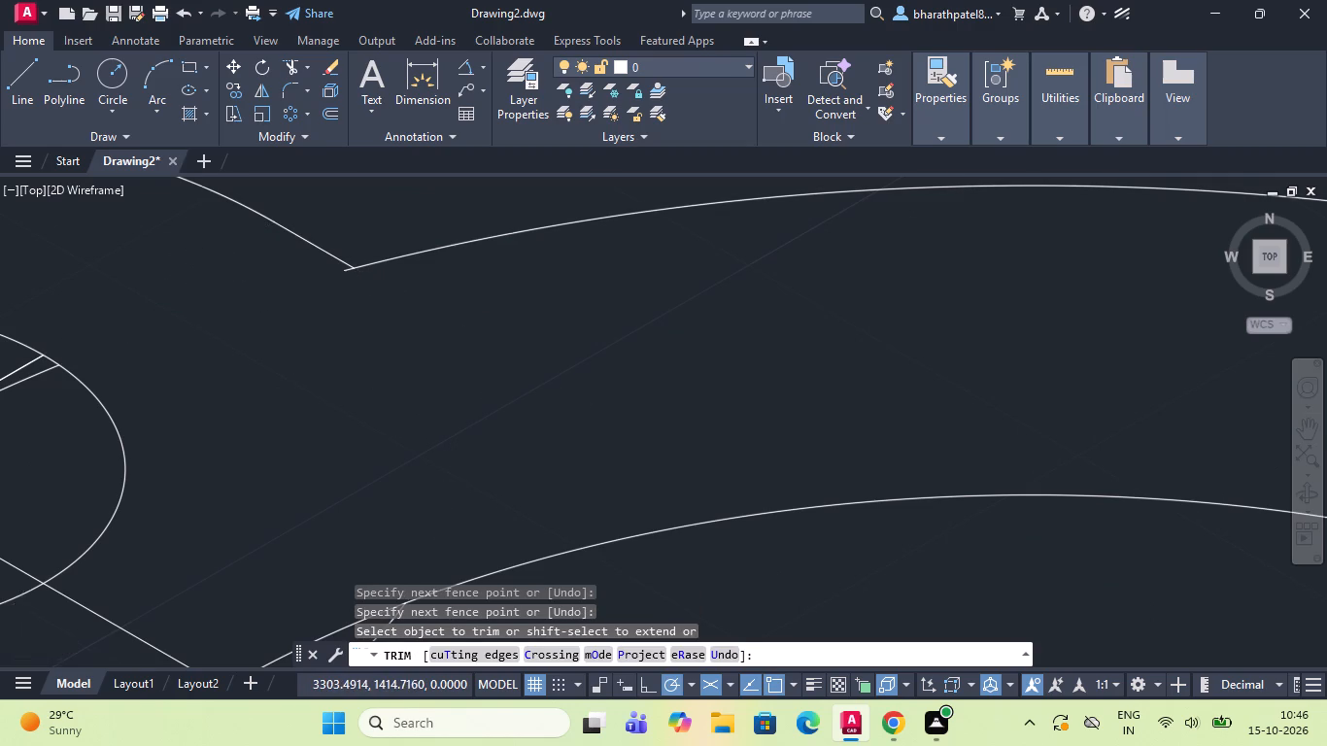
{"action": "scroll", "coordinate": [239, 276], "scroll_direction": "up", "scroll_amount": 2}
{"action": "scroll", "coordinate": [242, 276], "scroll_direction": "down", "scroll_amount": 3}
{"action": "scroll", "coordinate": [426, 267], "scroll_direction": "up", "scroll_amount": 3}
{"action": "left_click_drag", "start_coordinate": [360, 250], "coordinate": [428, 304]}
{"action": "scroll", "coordinate": [428, 301], "scroll_direction": "down", "scroll_amount": 8}
{"action": "scroll", "coordinate": [282, 401], "scroll_direction": "up", "scroll_amount": 2}
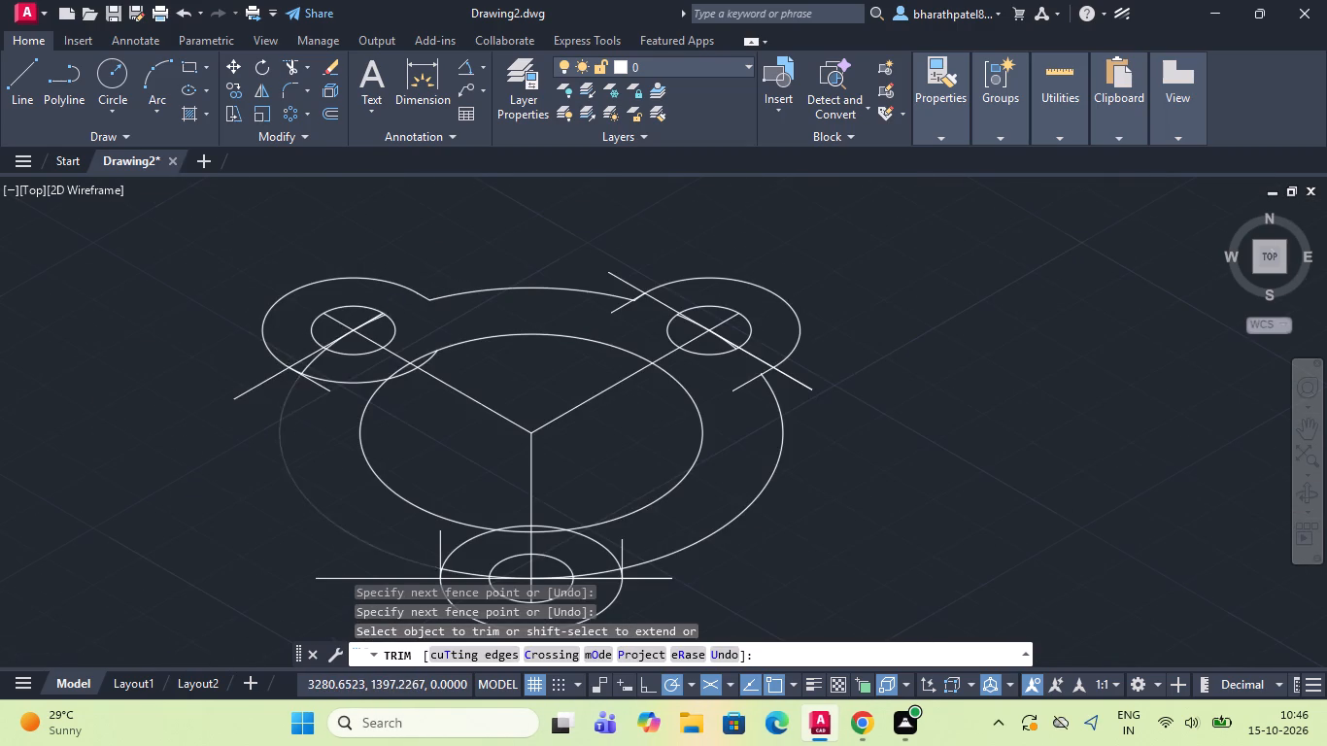
Trim the upper-left lobe's lower junction, removing the construction line outside the hole, the inner arcs and the excess of the 330° edge.
{"action": "scroll", "coordinate": [282, 401], "scroll_direction": "up", "scroll_amount": 2}
{"action": "left_click_drag", "start_coordinate": [100, 226], "coordinate": [174, 300]}
{"action": "scroll", "coordinate": [187, 328], "scroll_direction": "down", "scroll_amount": 2}
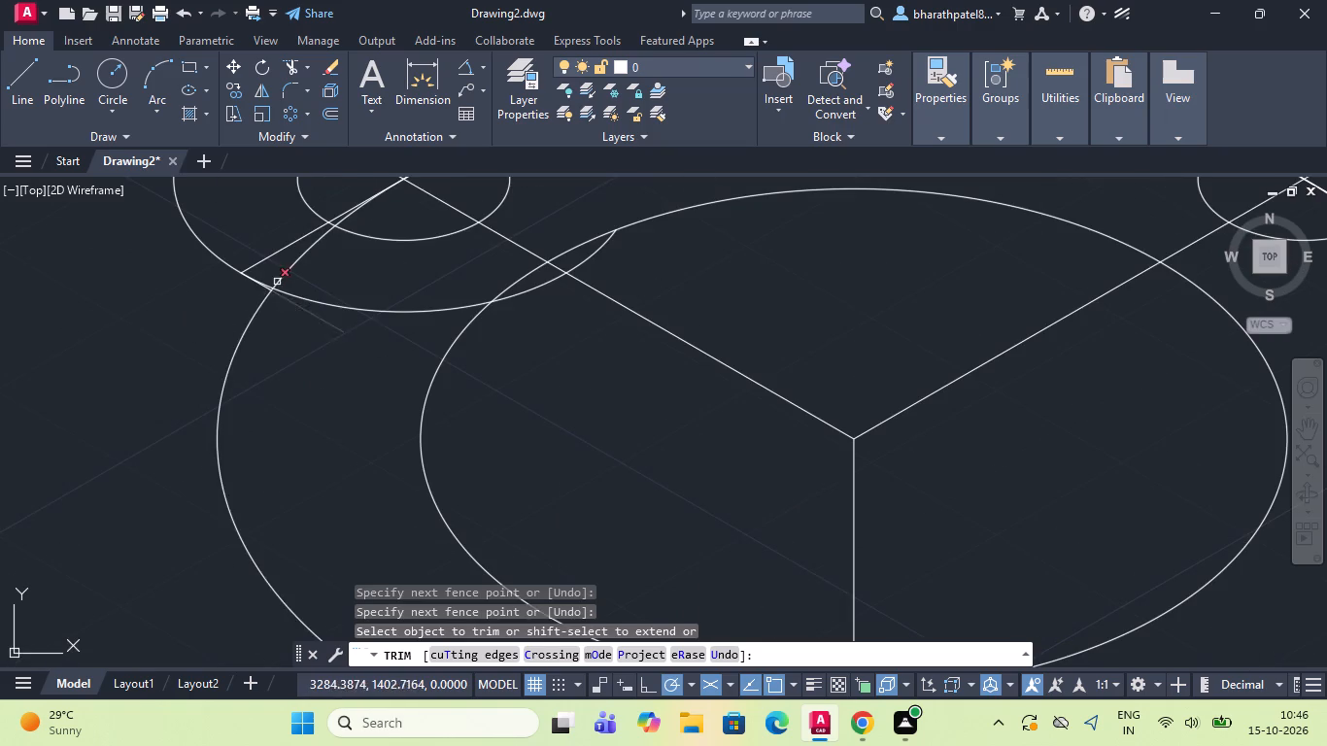
{"action": "scroll", "coordinate": [256, 233], "scroll_direction": "up", "scroll_amount": 3}
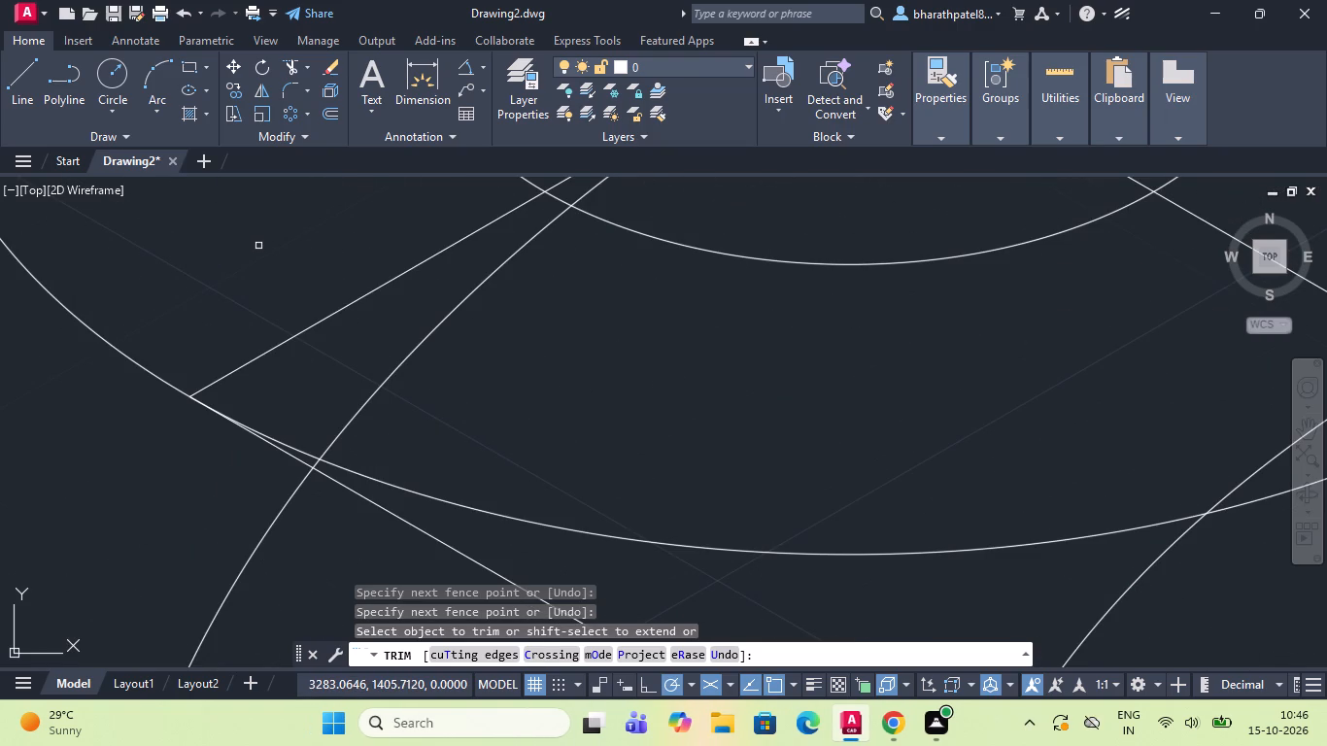
{"action": "left_click_drag", "start_coordinate": [243, 302], "coordinate": [357, 465]}
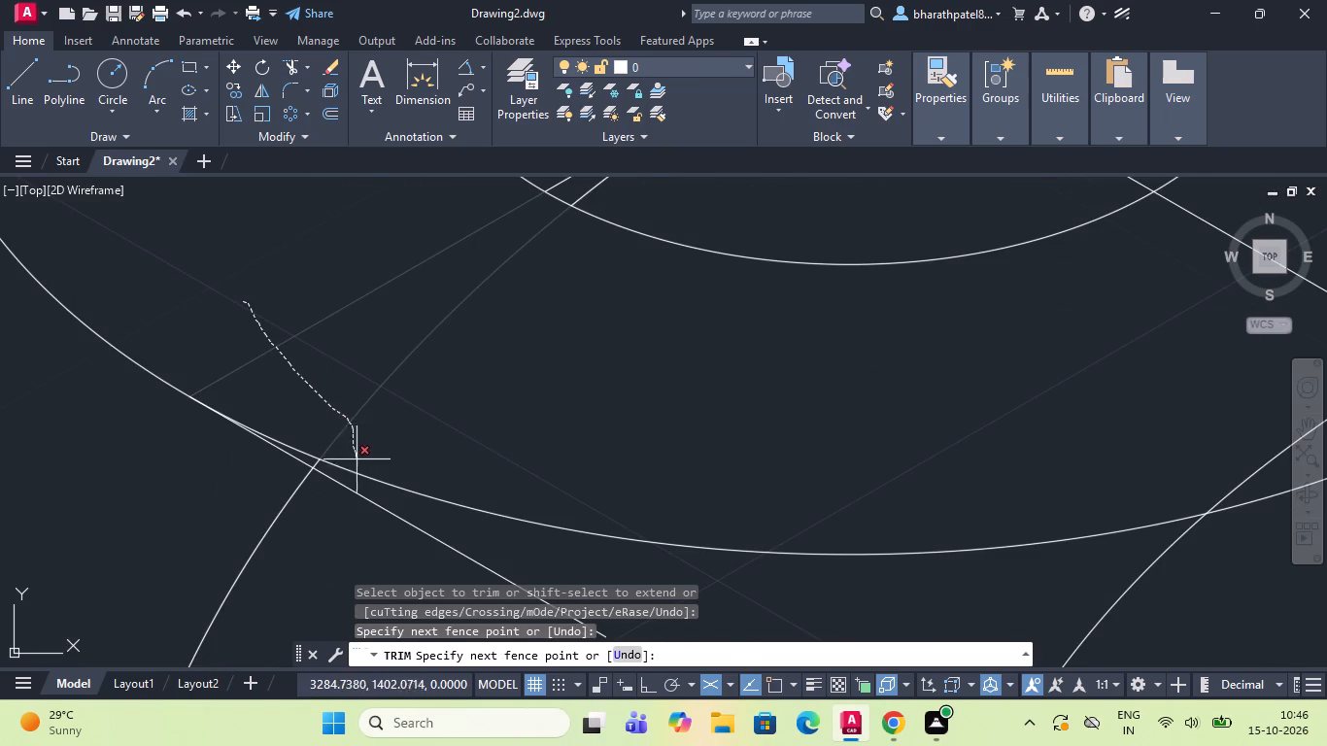
{"action": "left_click_drag", "start_coordinate": [357, 465], "coordinate": [358, 466]}
{"action": "left_click", "coordinate": [316, 457]}
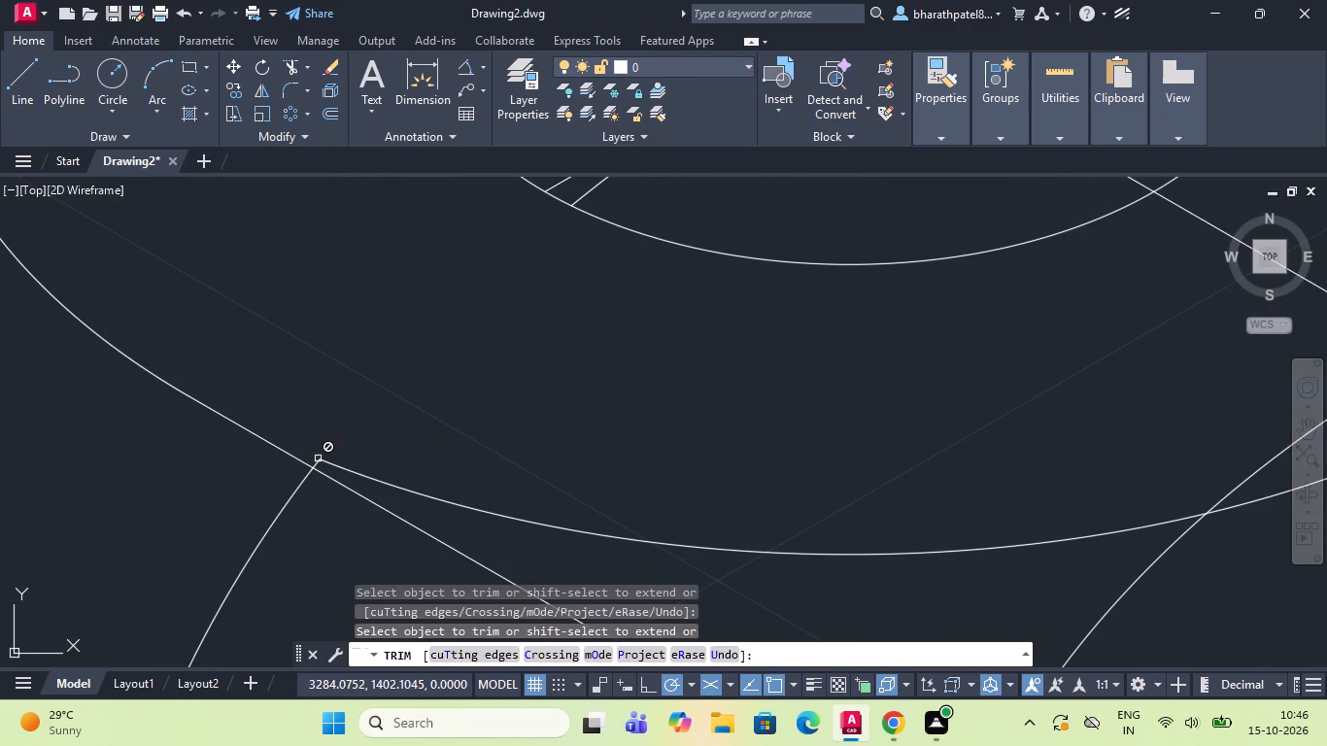
{"action": "left_click", "coordinate": [319, 458]}
{"action": "left_click", "coordinate": [319, 464]}
{"action": "left_click", "coordinate": [319, 462]}
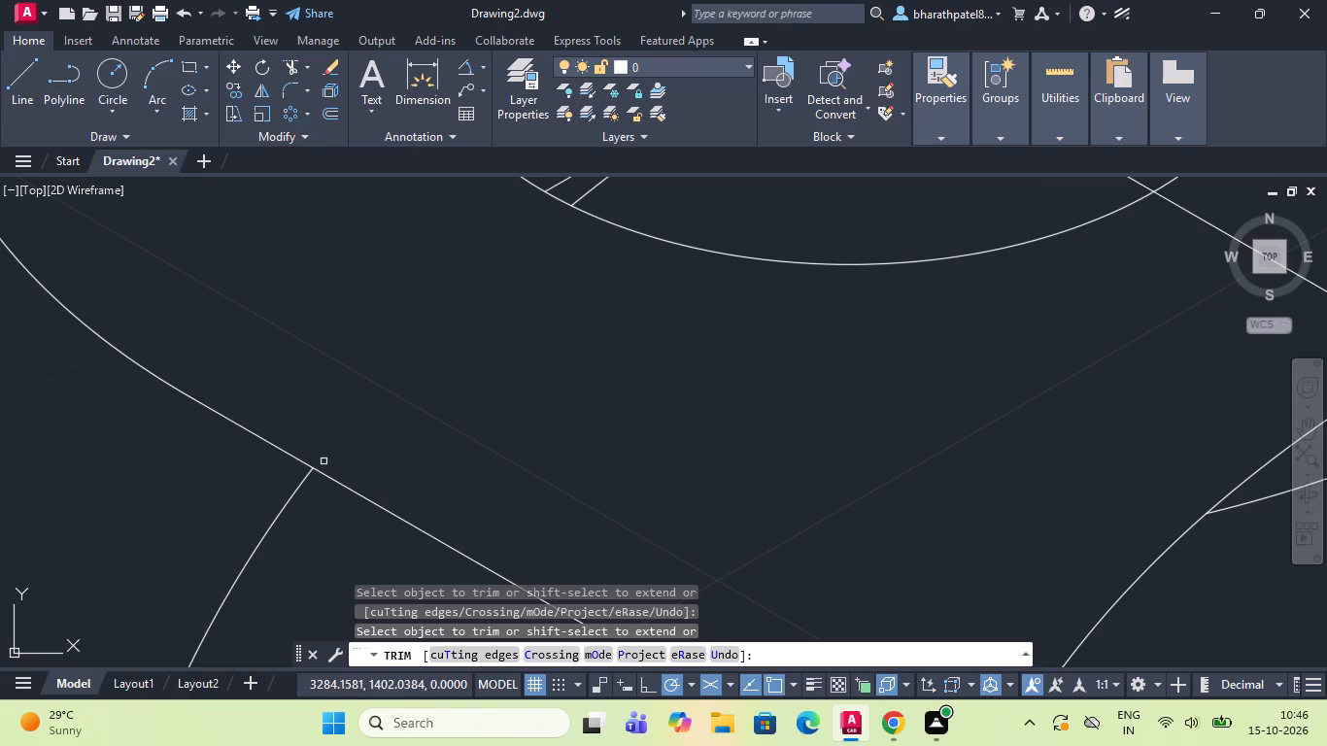
{"action": "scroll", "coordinate": [361, 425], "scroll_direction": "down", "scroll_amount": 3}
{"action": "left_click", "coordinate": [369, 447]}
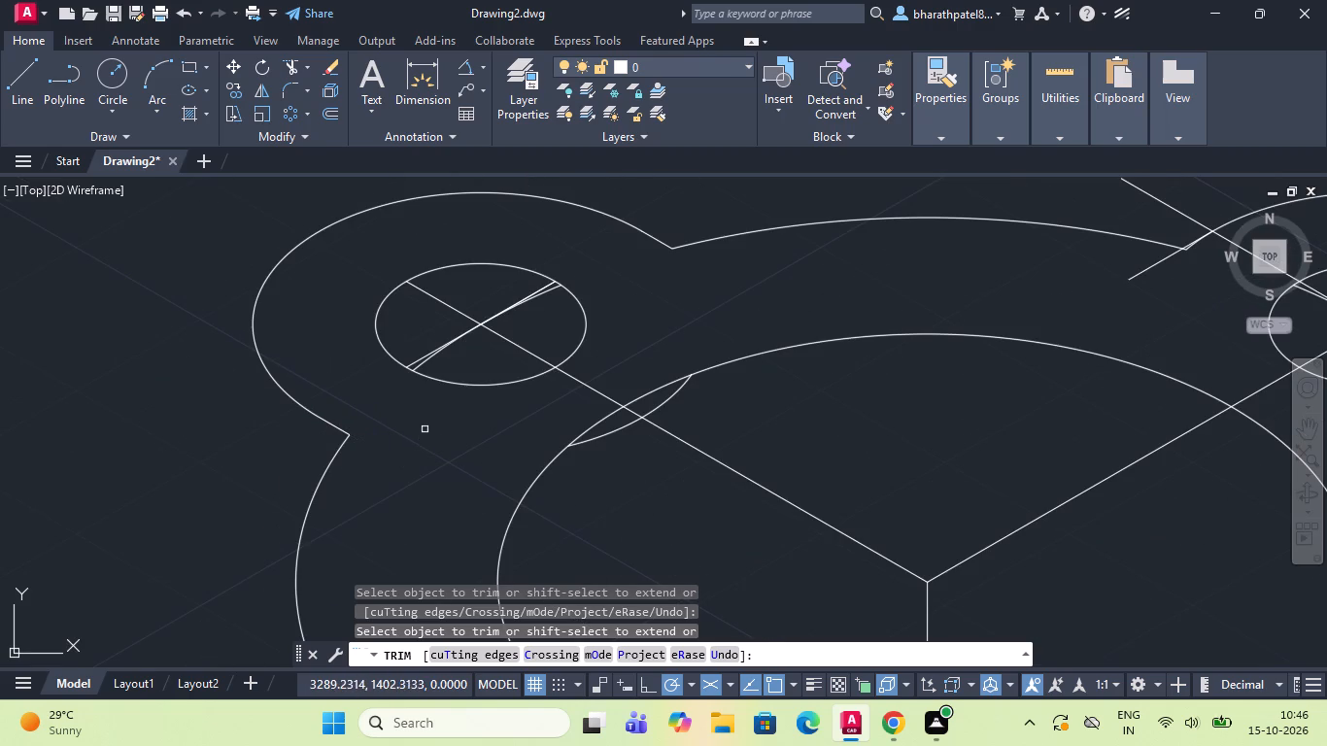
Trim away the leftover pieces of the upper-left lobe arc inside the inner isocircle.
{"action": "scroll", "coordinate": [422, 426], "scroll_direction": "down", "scroll_amount": 2}
{"action": "left_click", "coordinate": [497, 429]}
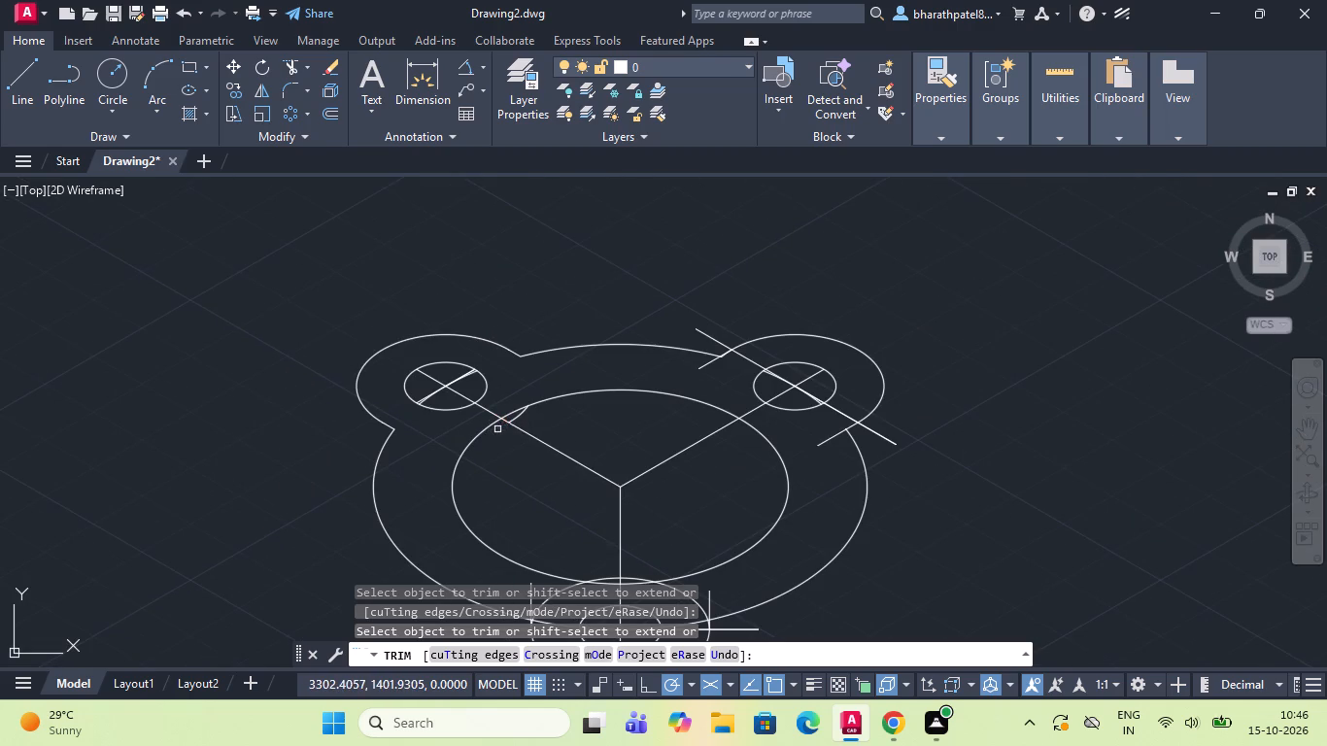
{"action": "left_click", "coordinate": [518, 418]}
{"action": "scroll", "coordinate": [457, 378], "scroll_direction": "up", "scroll_amount": 4}
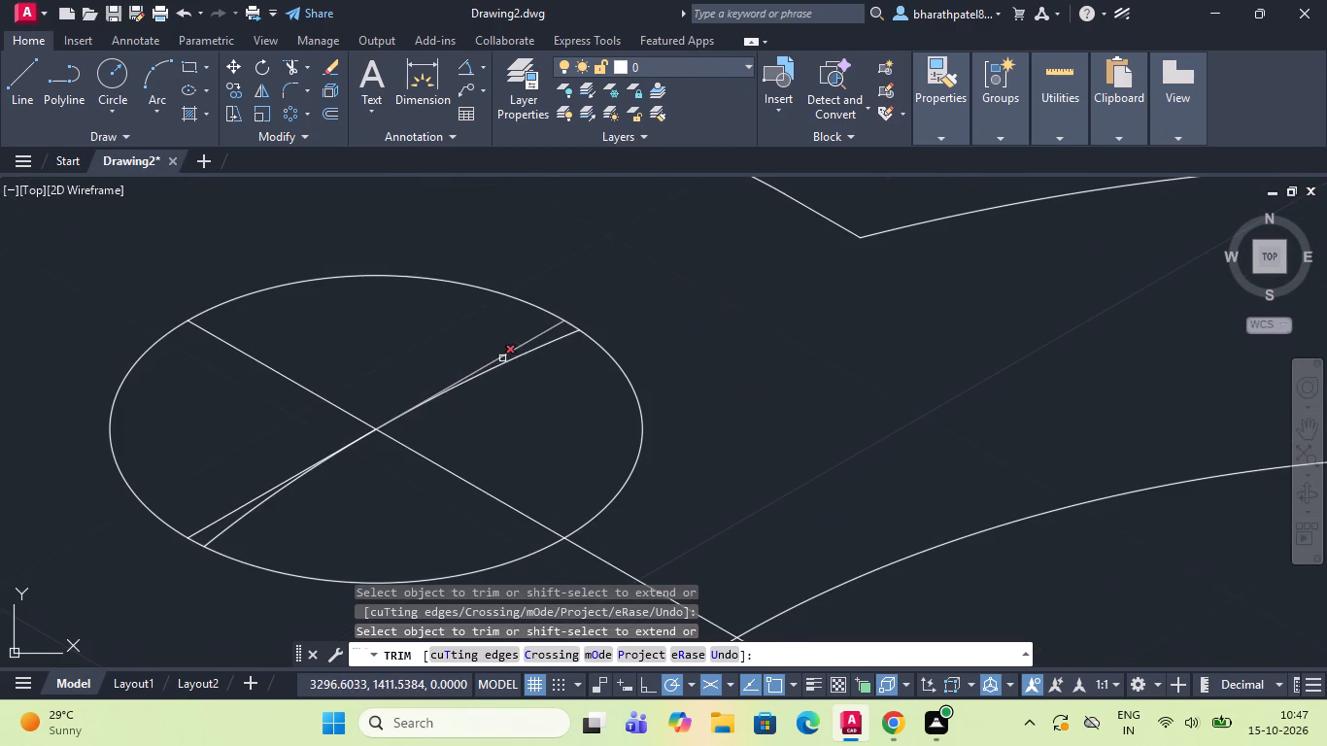
{"action": "scroll", "coordinate": [527, 365], "scroll_direction": "down", "scroll_amount": 5}
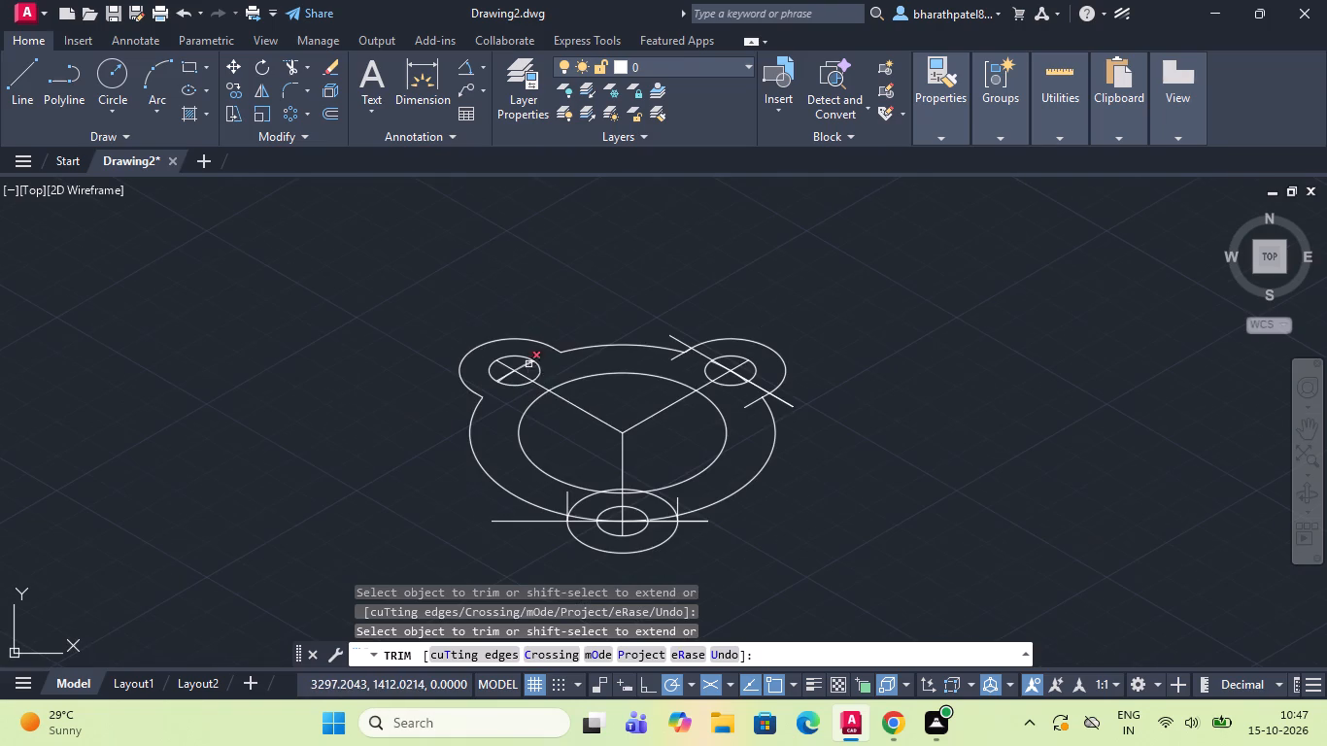
Trim the bottom lobe's arcs between the inner isocircle and the radius 36 isocircle, and the excess of its two vertical edges.
{"action": "scroll", "coordinate": [593, 552], "scroll_direction": "up", "scroll_amount": 3}
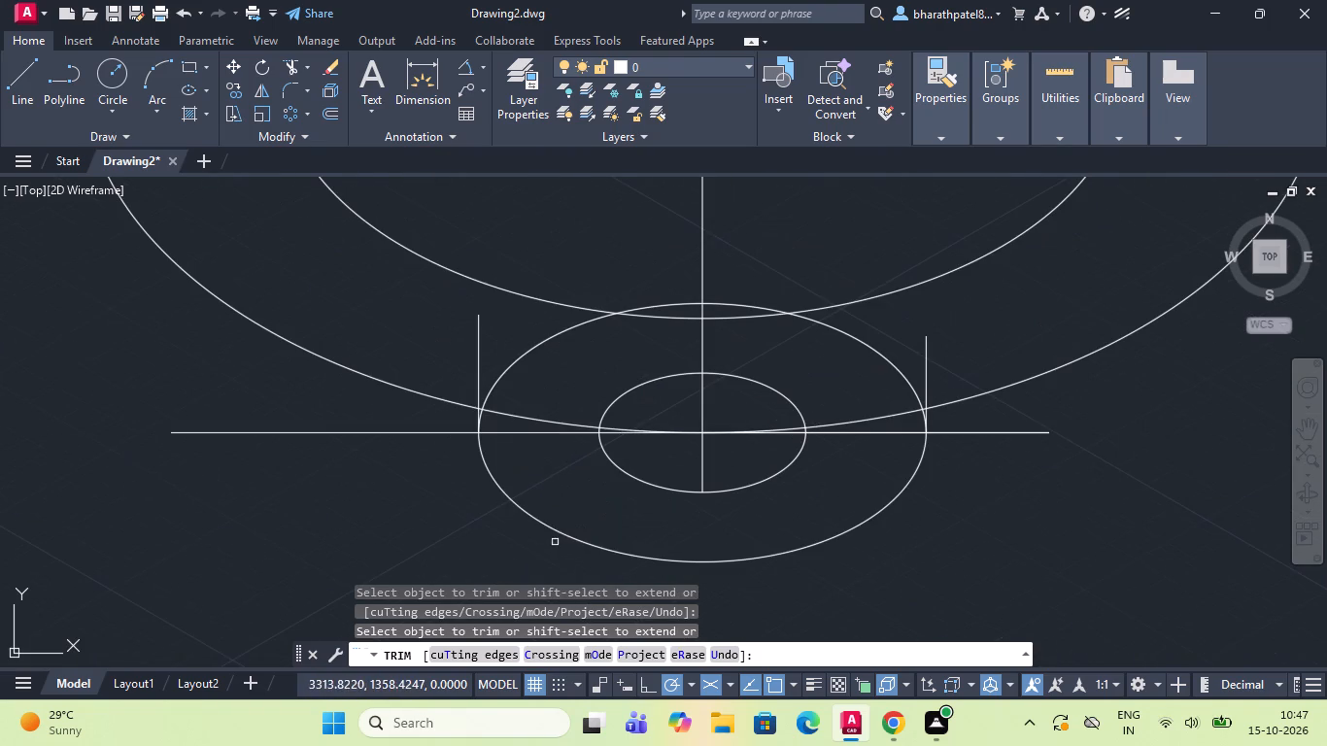
{"action": "left_click", "coordinate": [500, 382]}
{"action": "scroll", "coordinate": [488, 421], "scroll_direction": "up", "scroll_amount": 4}
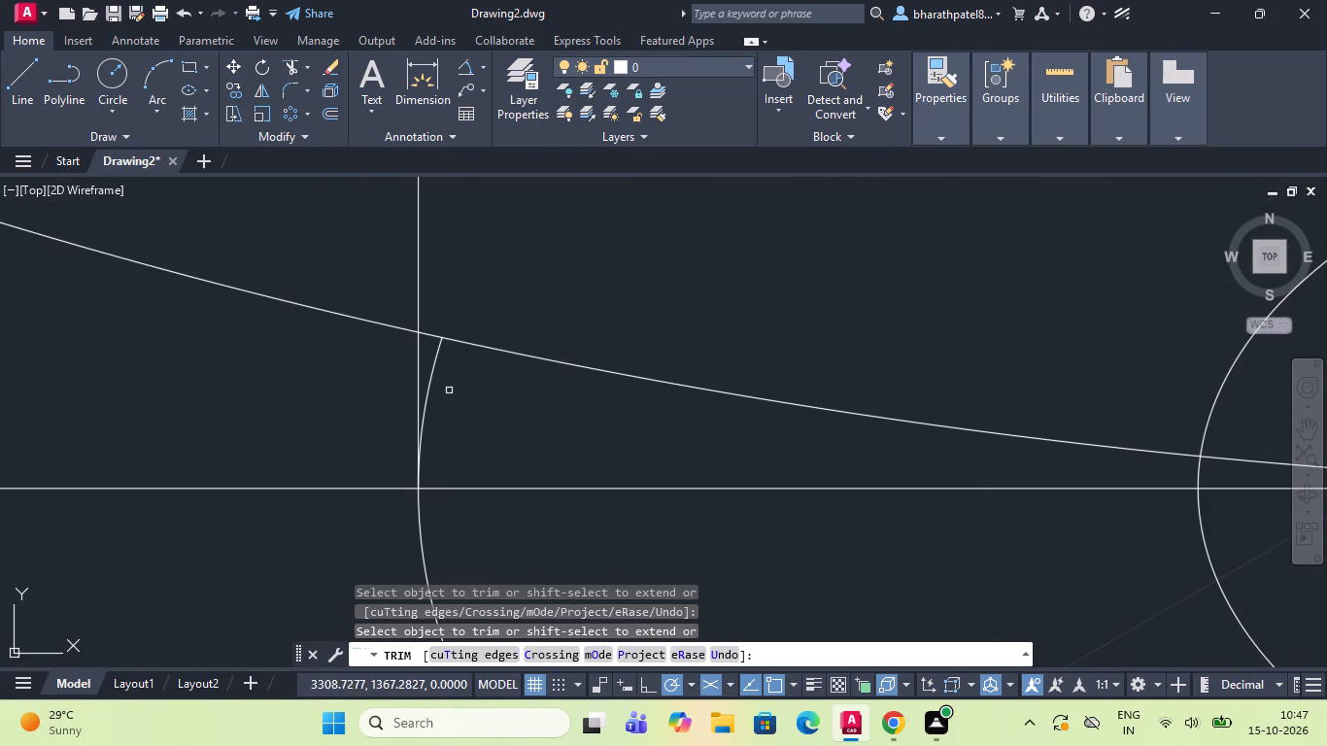
{"action": "left_click", "coordinate": [434, 375]}
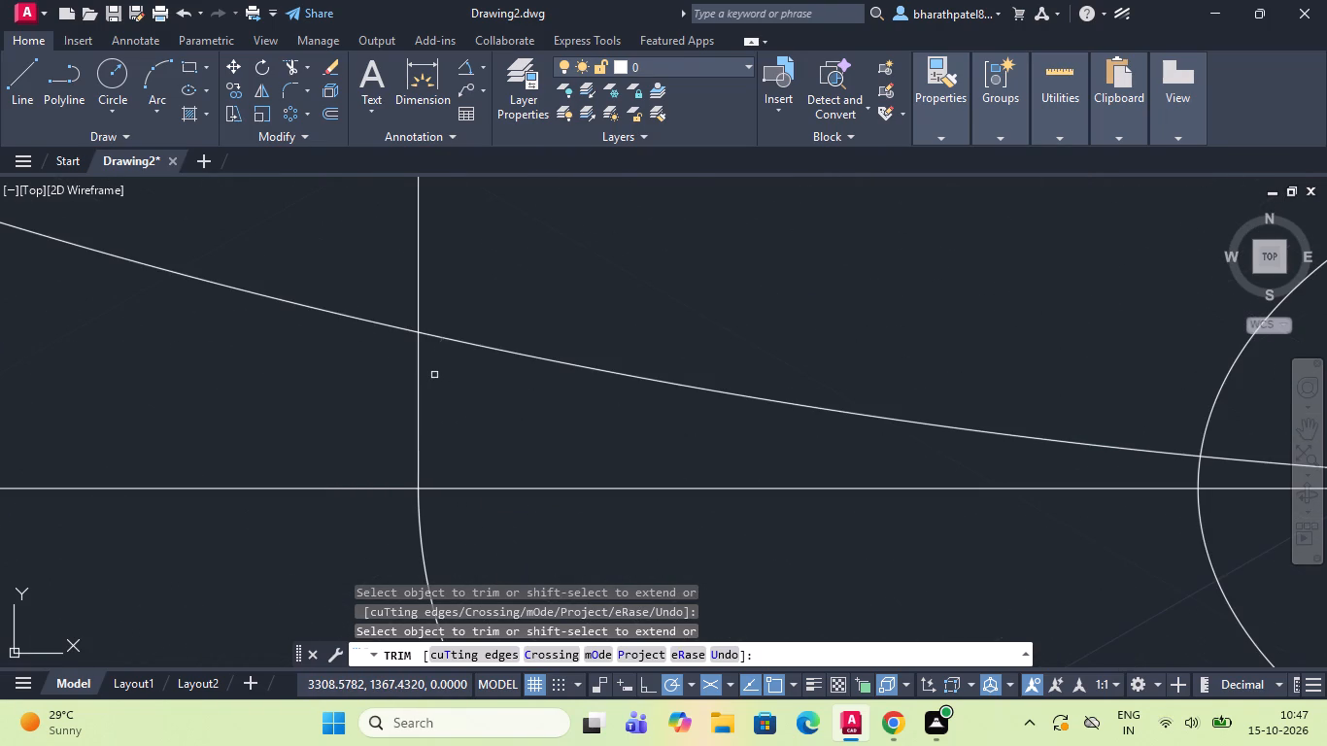
{"action": "scroll", "coordinate": [434, 375], "scroll_direction": "down", "scroll_amount": 4}
{"action": "scroll", "coordinate": [596, 393], "scroll_direction": "down", "scroll_amount": 2}
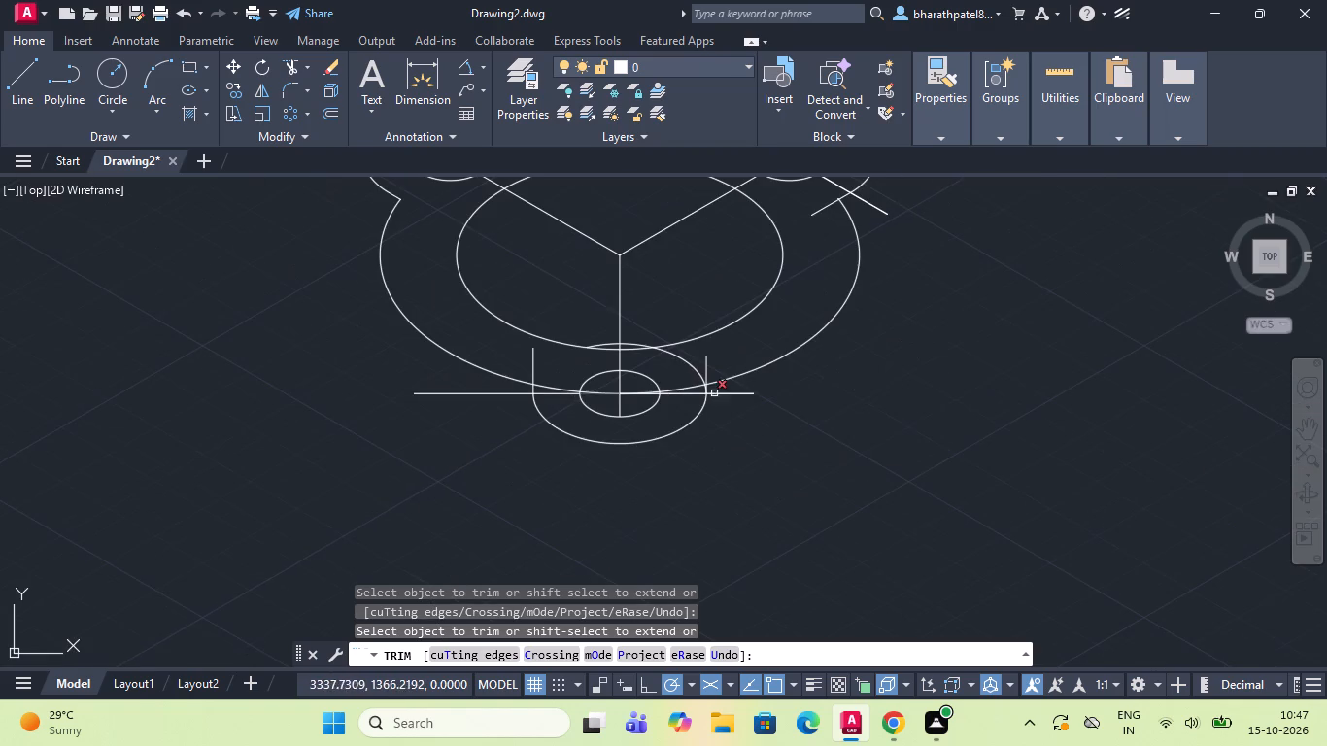
{"action": "scroll", "coordinate": [693, 360], "scroll_direction": "up", "scroll_amount": 4}
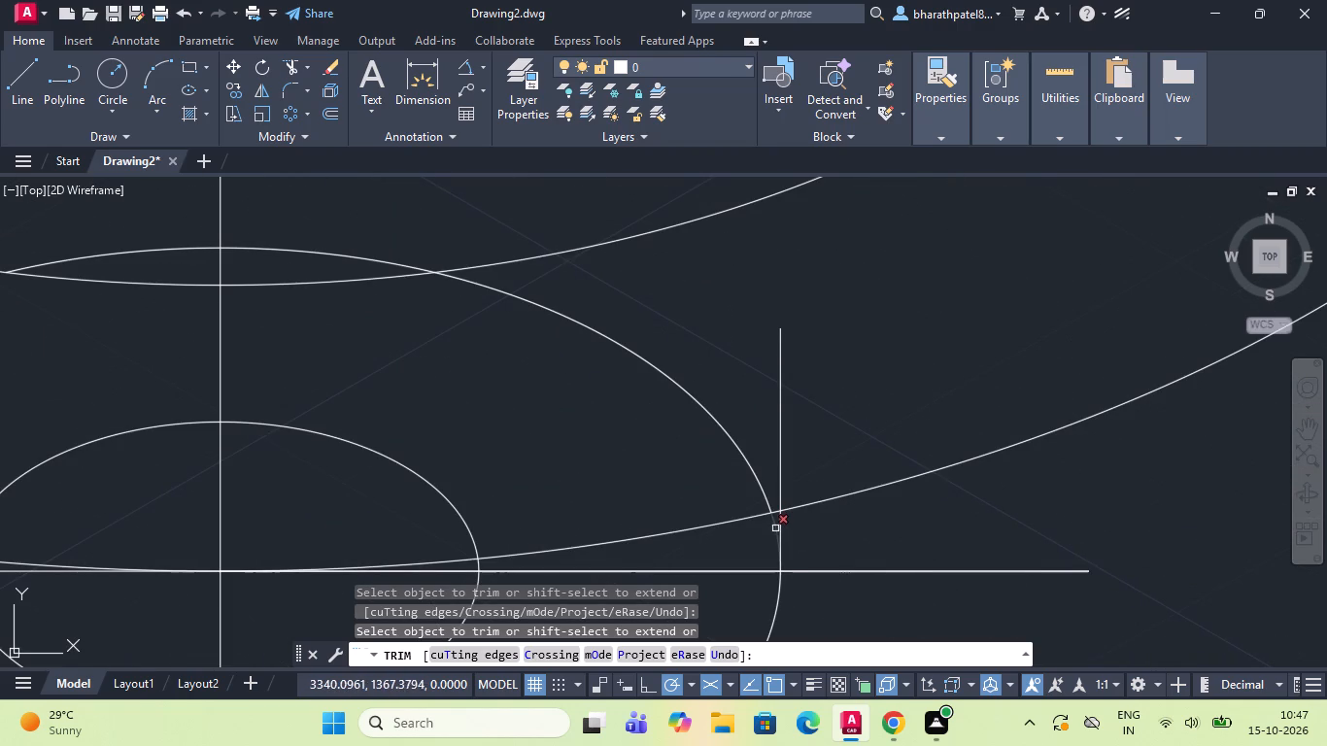
{"action": "left_click", "coordinate": [775, 528]}
{"action": "left_click", "coordinate": [760, 487]}
{"action": "left_click_drag", "start_coordinate": [846, 435], "coordinate": [724, 442]}
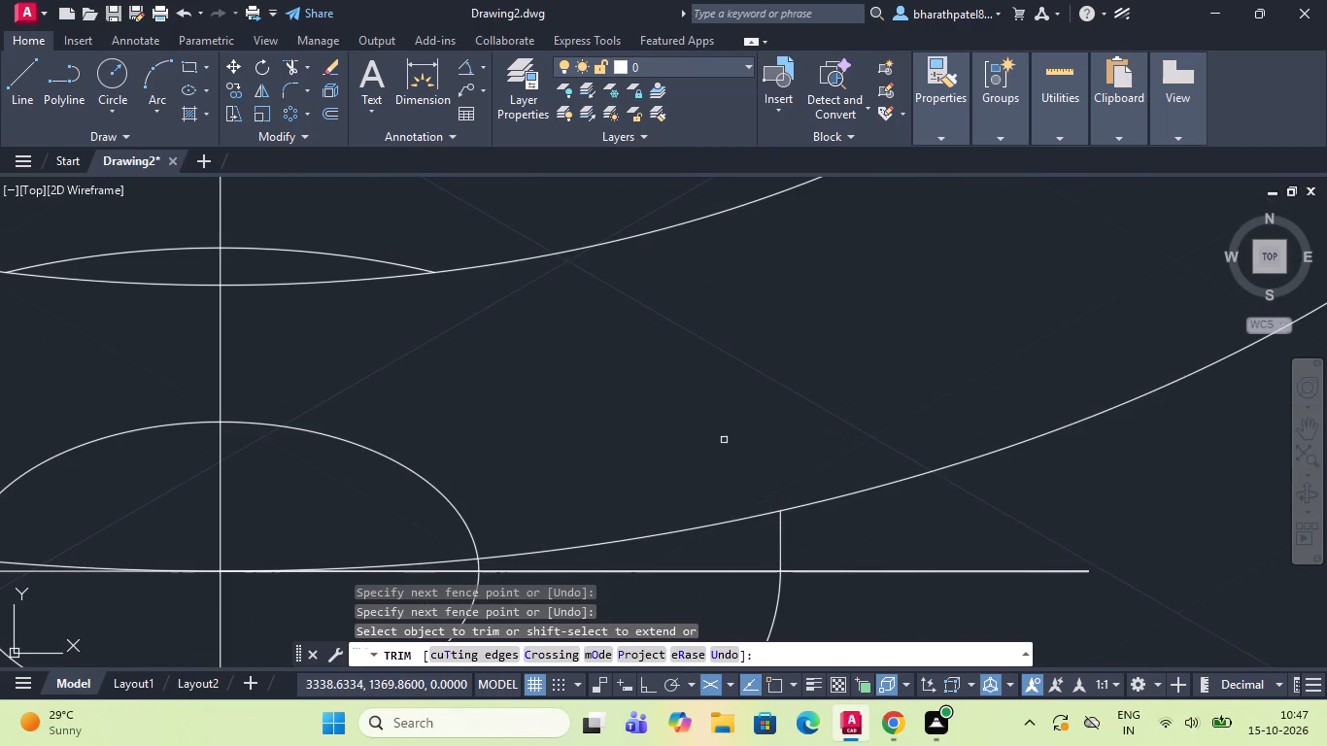
{"action": "scroll", "coordinate": [728, 440], "scroll_direction": "down", "scroll_amount": 3}
{"action": "left_click_drag", "start_coordinate": [449, 417], "coordinate": [500, 421]}
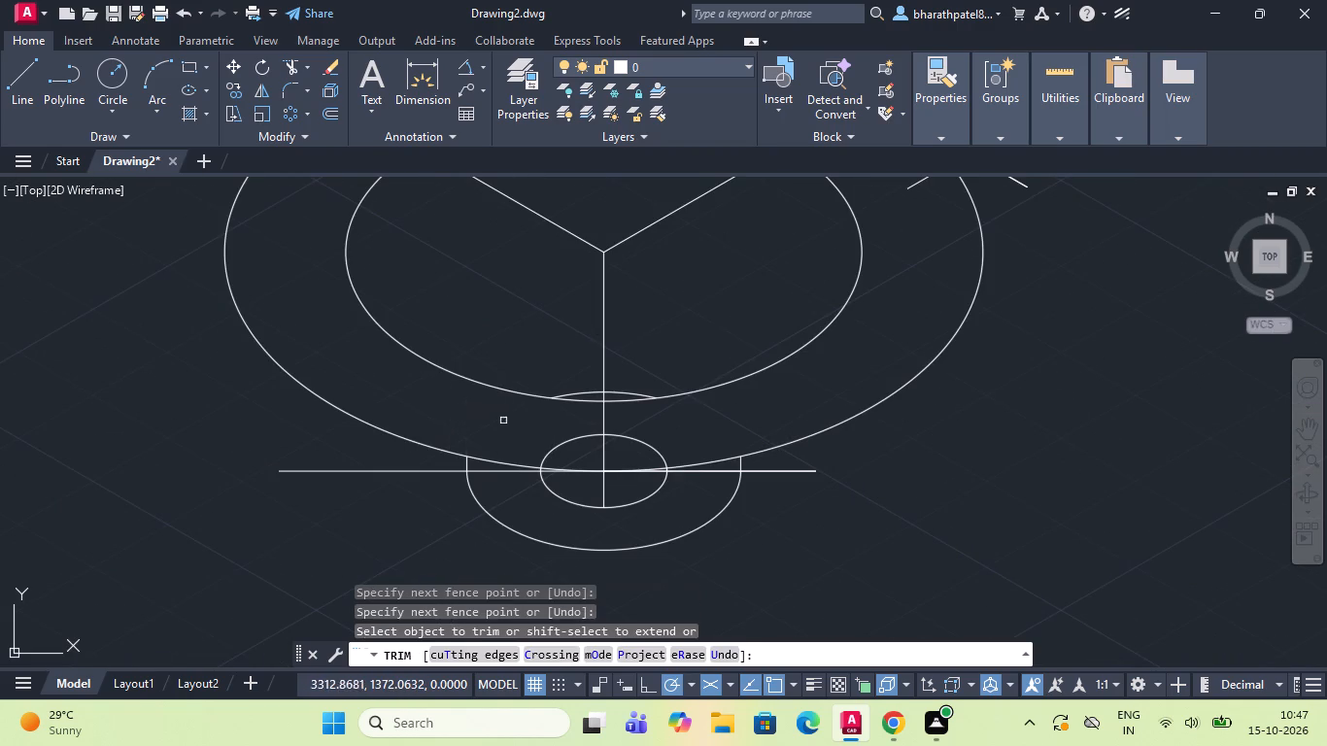
Trim away the leftover pieces of the bottom lobe's arc inside the inner isocircle.
{"action": "left_click", "coordinate": [595, 393]}
{"action": "left_click", "coordinate": [630, 390]}
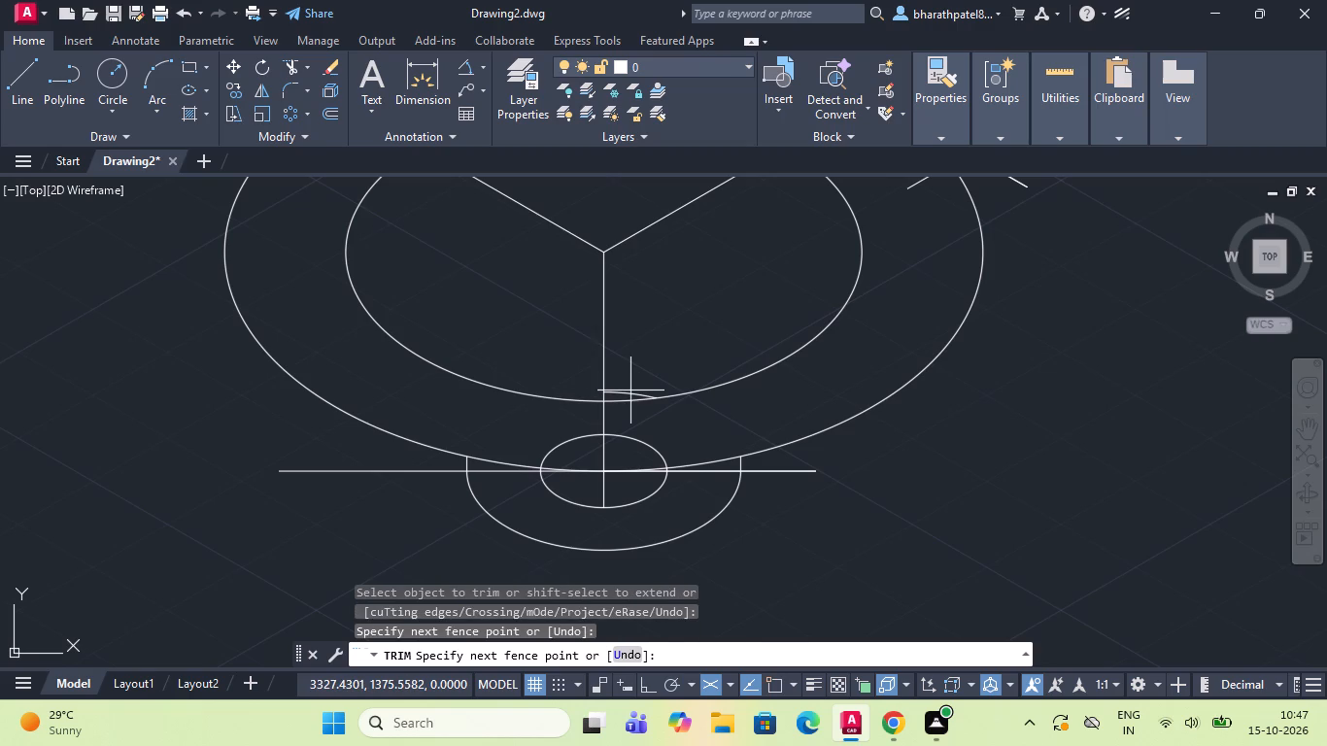
{"action": "left_click", "coordinate": [630, 394]}
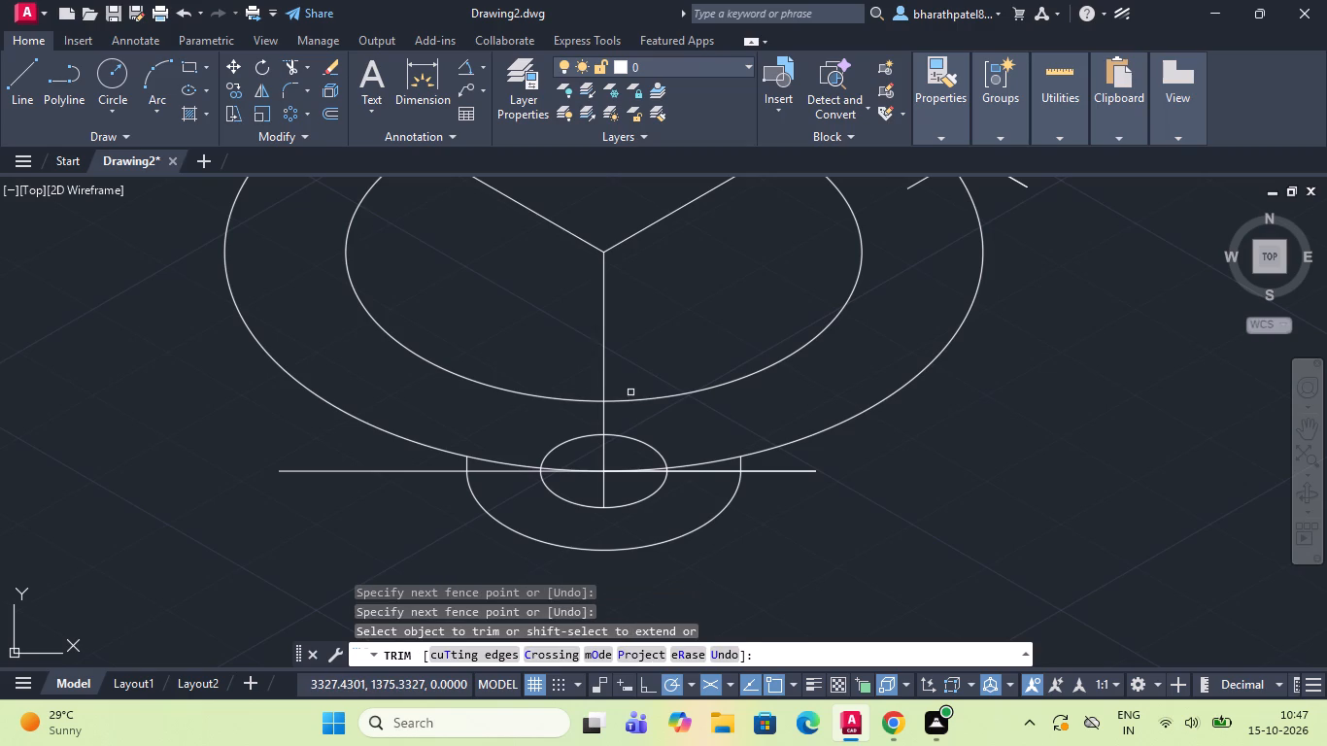
Trim the horizontal construction line where it extends beyond both sides of the bottom lobe.
{"action": "scroll", "coordinate": [605, 412], "scroll_direction": "down", "scroll_amount": 3}
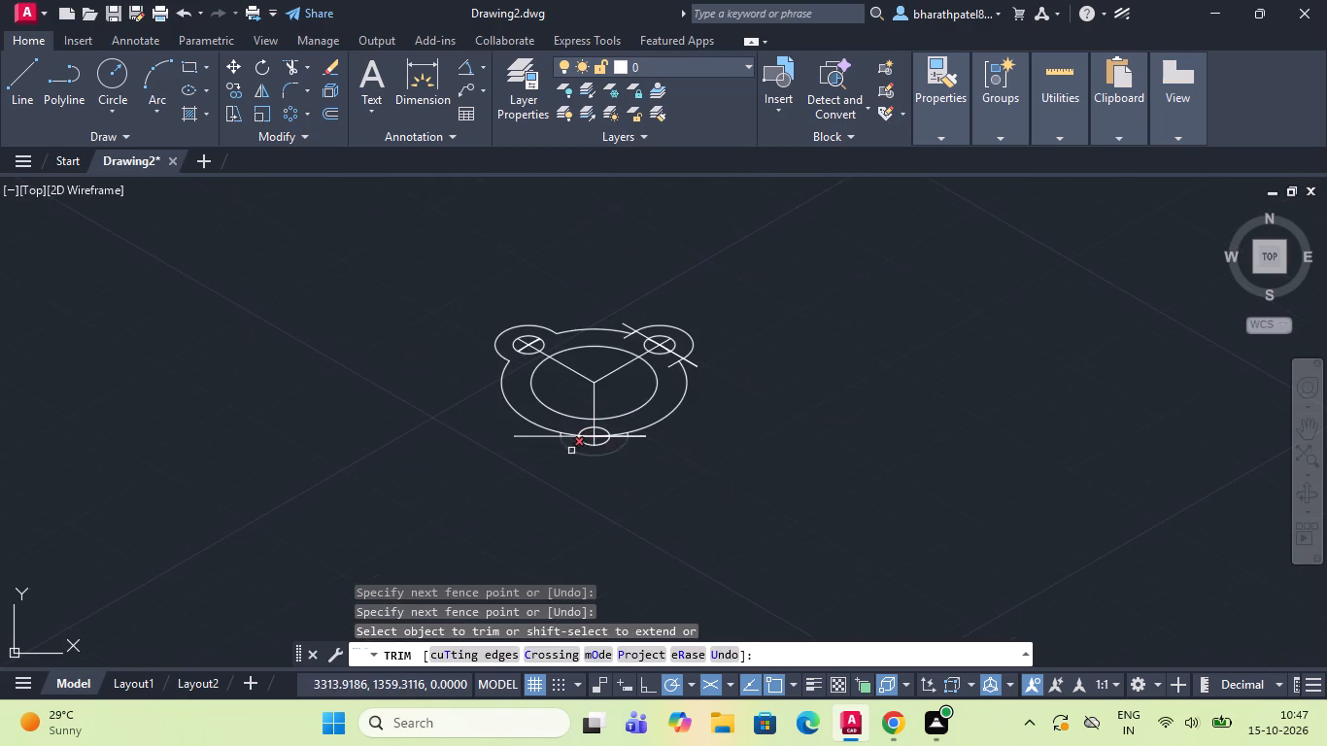
{"action": "scroll", "coordinate": [567, 451], "scroll_direction": "up", "scroll_amount": 2}
{"action": "scroll", "coordinate": [567, 448], "scroll_direction": "down", "scroll_amount": 1}
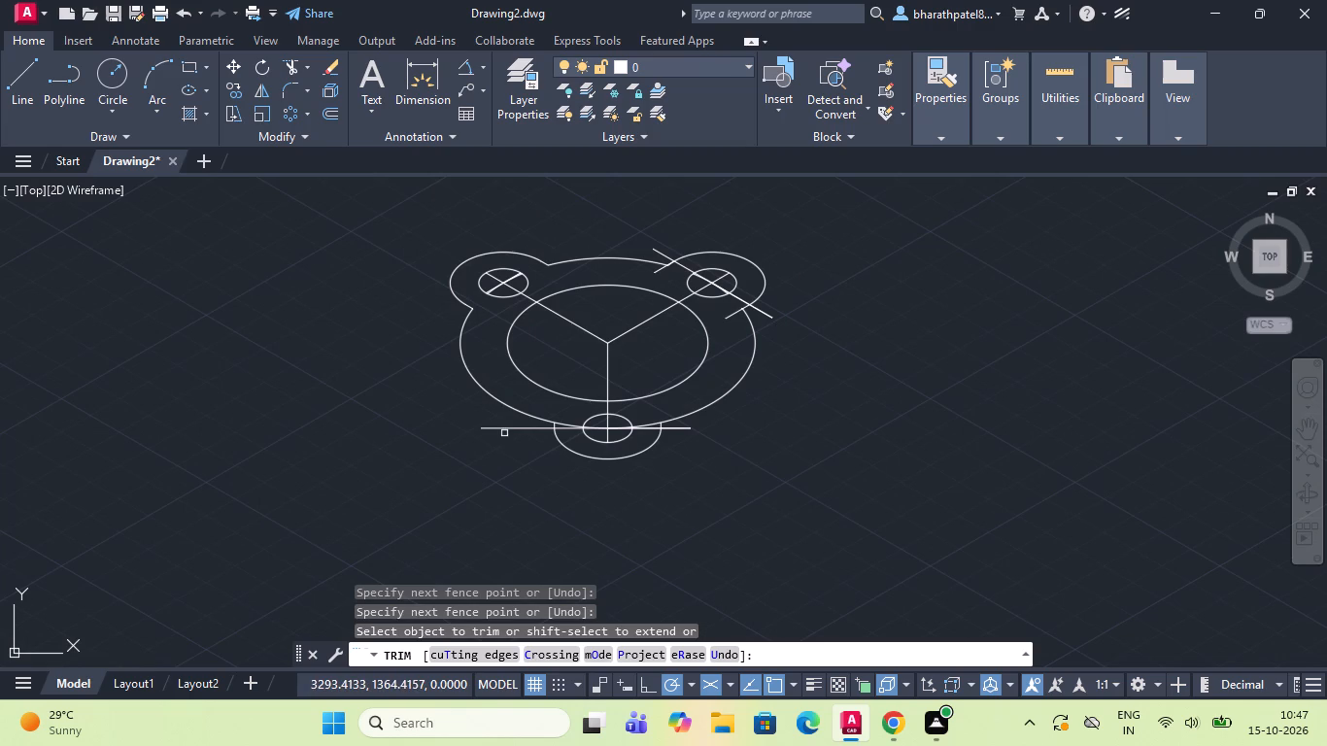
{"action": "left_click_drag", "start_coordinate": [504, 429], "coordinate": [540, 424]}
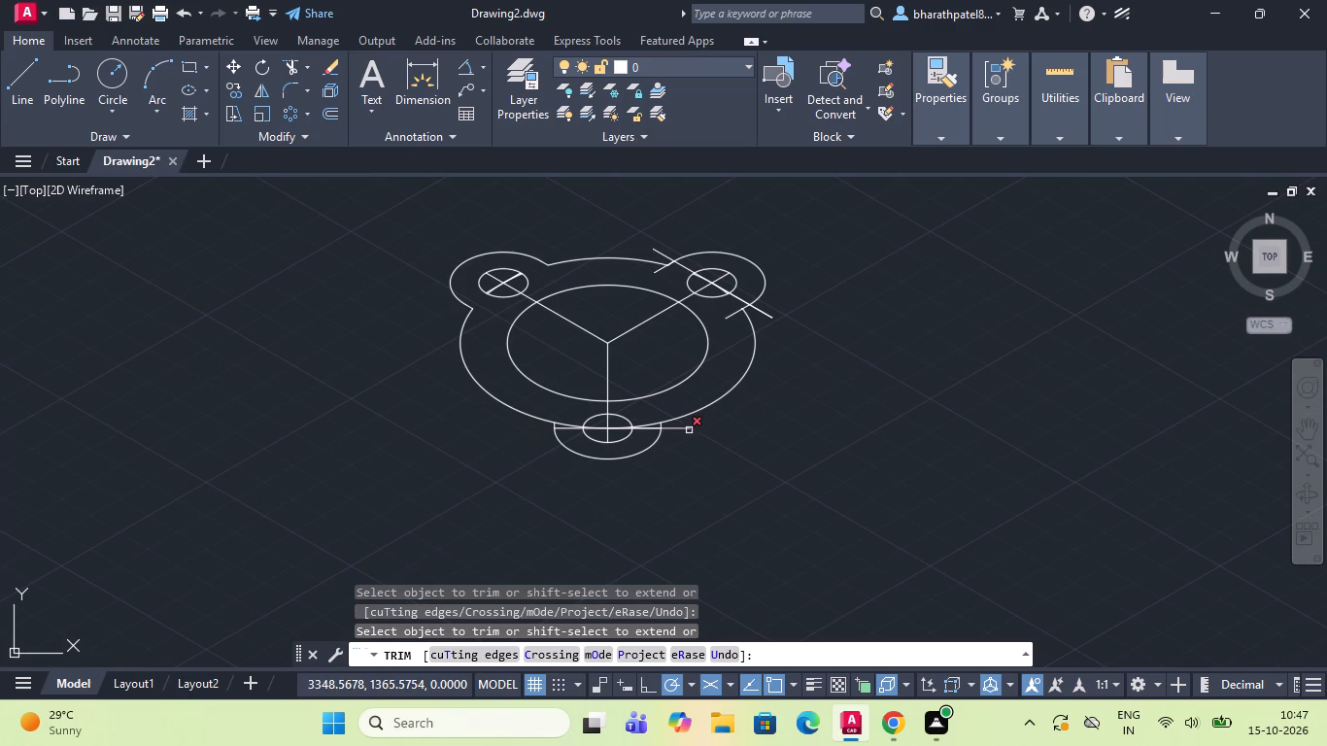
{"action": "left_click", "coordinate": [687, 427]}
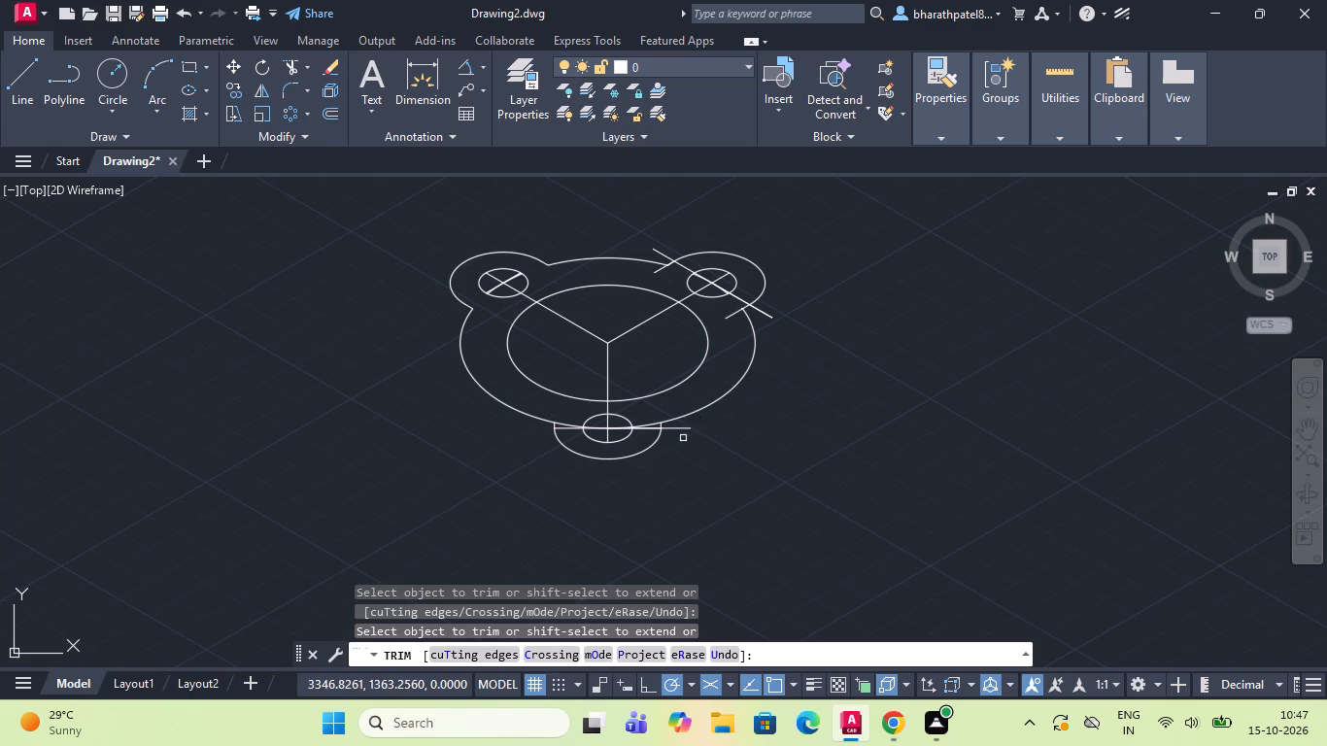
{"action": "left_click", "coordinate": [681, 430]}
Trim both ends of the 330° construction line where they extend outside the upper-right lobe.
{"action": "scroll", "coordinate": [759, 270], "scroll_direction": "up", "scroll_amount": 4}
{"action": "left_click_drag", "start_coordinate": [829, 478], "coordinate": [750, 566]}
{"action": "scroll", "coordinate": [749, 553], "scroll_direction": "down", "scroll_amount": 3}
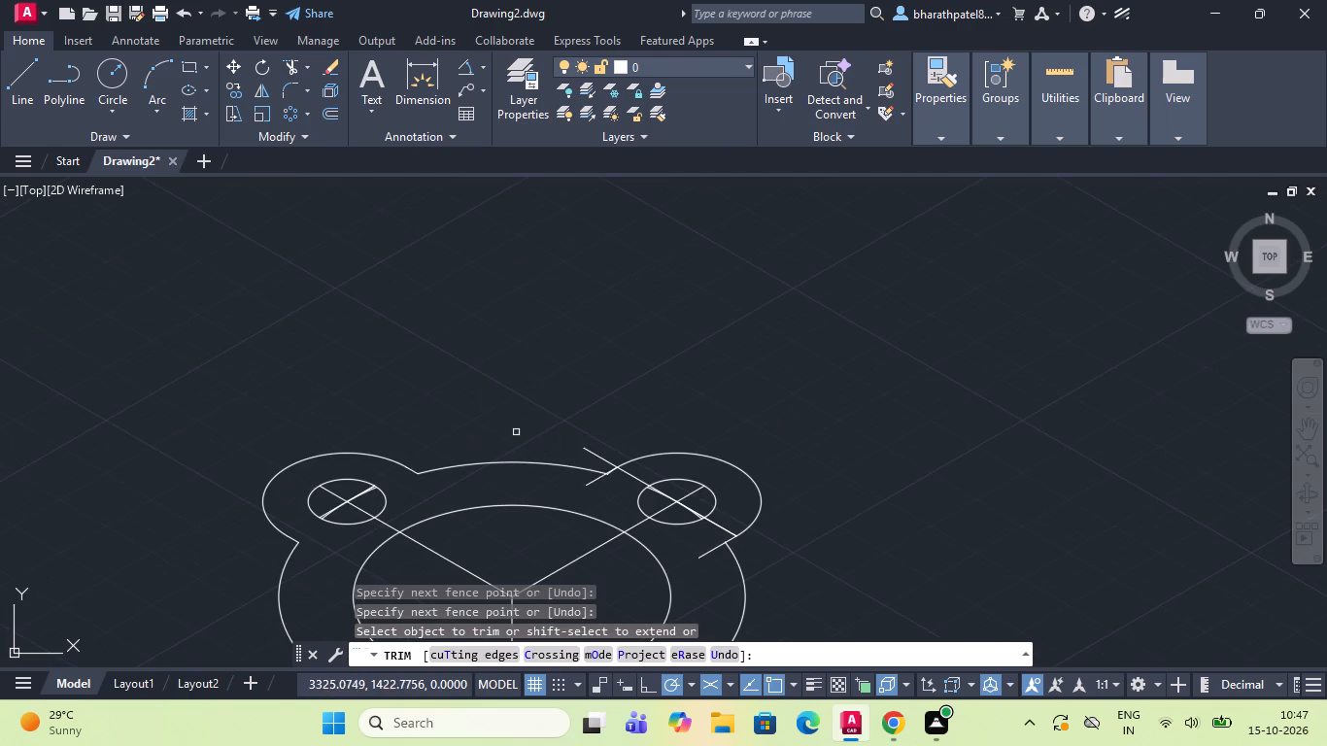
{"action": "scroll", "coordinate": [557, 447], "scroll_direction": "up", "scroll_amount": 4}
{"action": "left_click_drag", "start_coordinate": [811, 431], "coordinate": [741, 526]}
{"action": "scroll", "coordinate": [741, 505], "scroll_direction": "down", "scroll_amount": 2}
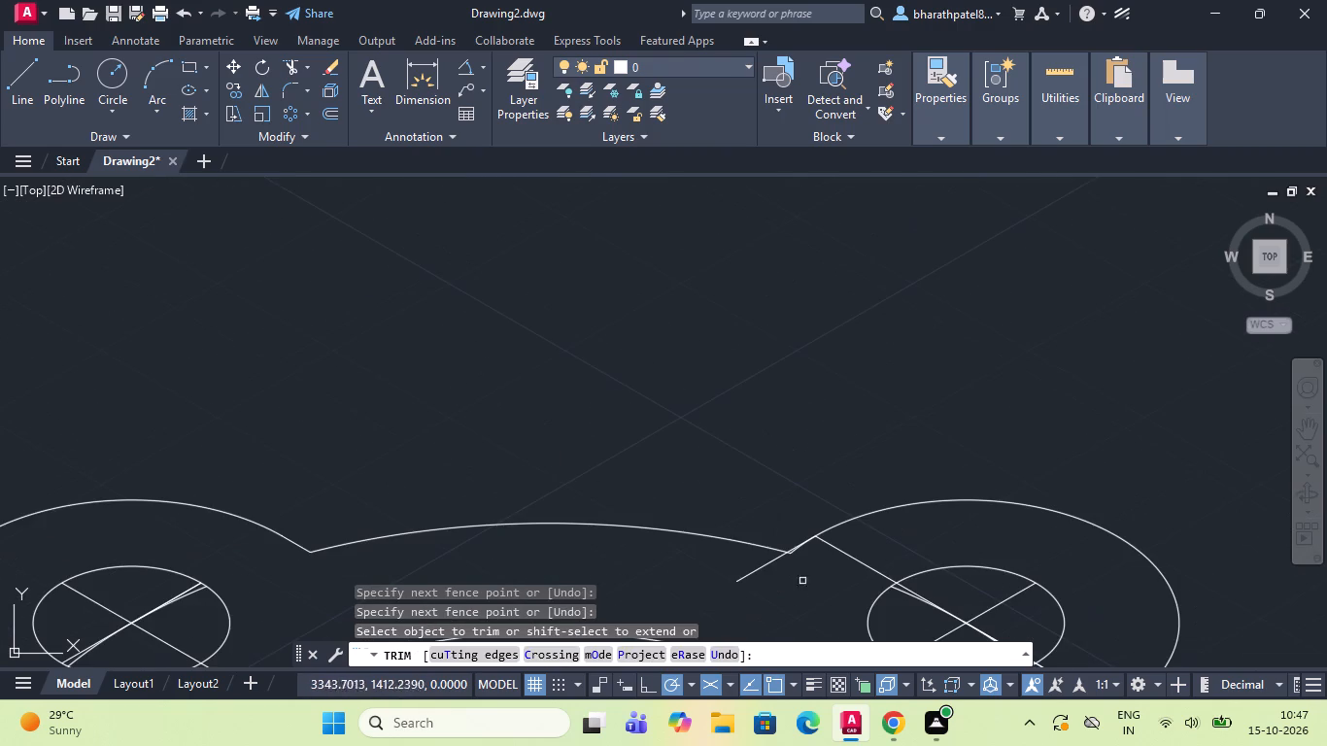
Trim the short stubs of the radius 36 isocircle that pass the upper-right lobe's 30° edges at both junctions.
{"action": "scroll", "coordinate": [800, 580], "scroll_direction": "up", "scroll_amount": 3}
{"action": "left_click", "coordinate": [765, 470]}
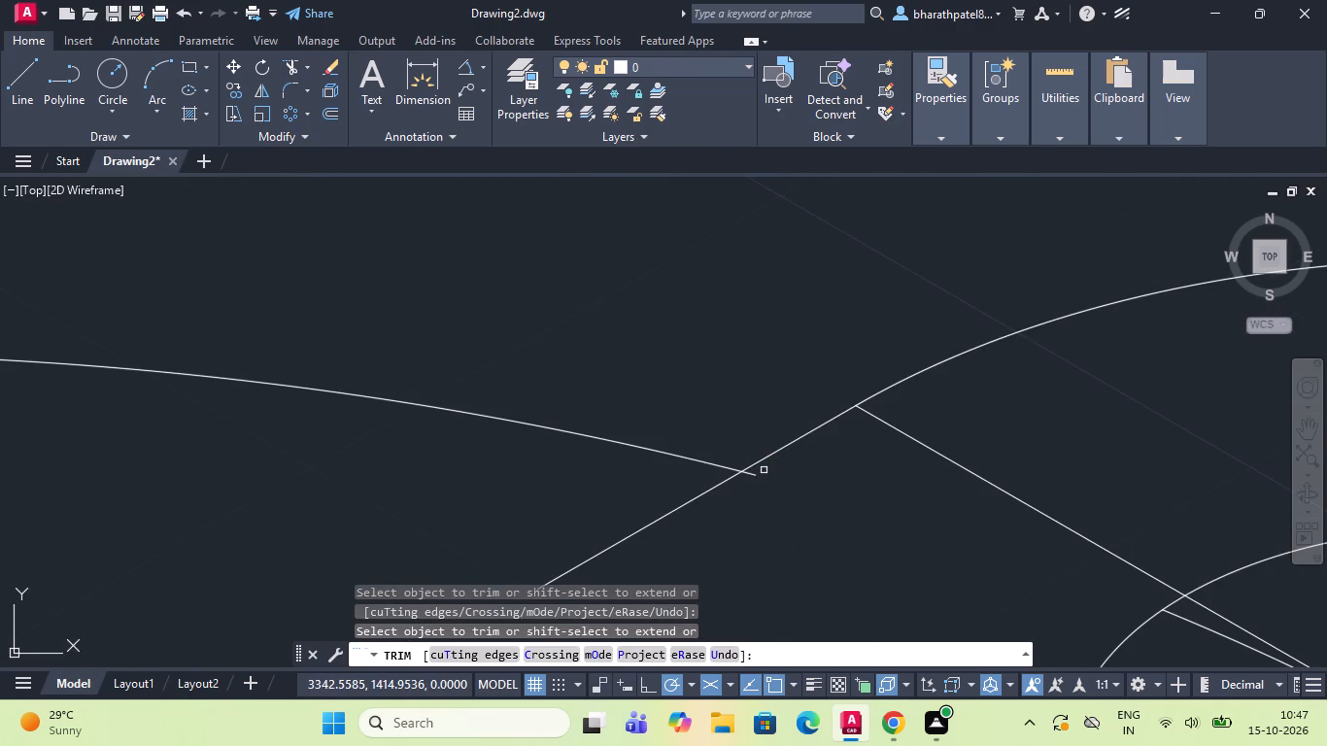
{"action": "left_click", "coordinate": [749, 476]}
{"action": "scroll", "coordinate": [753, 472], "scroll_direction": "down", "scroll_amount": 5}
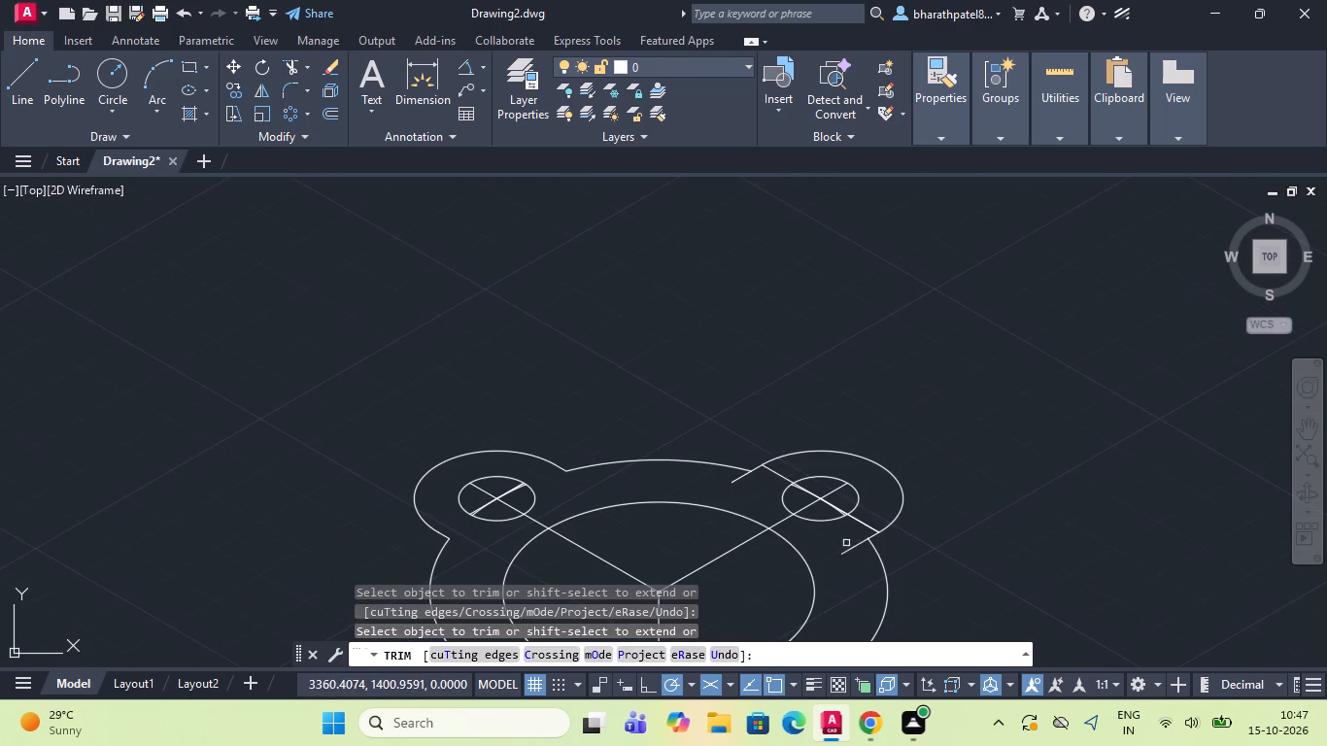
{"action": "scroll", "coordinate": [846, 542], "scroll_direction": "up", "scroll_amount": 4}
{"action": "scroll", "coordinate": [974, 519], "scroll_direction": "up", "scroll_amount": 4}
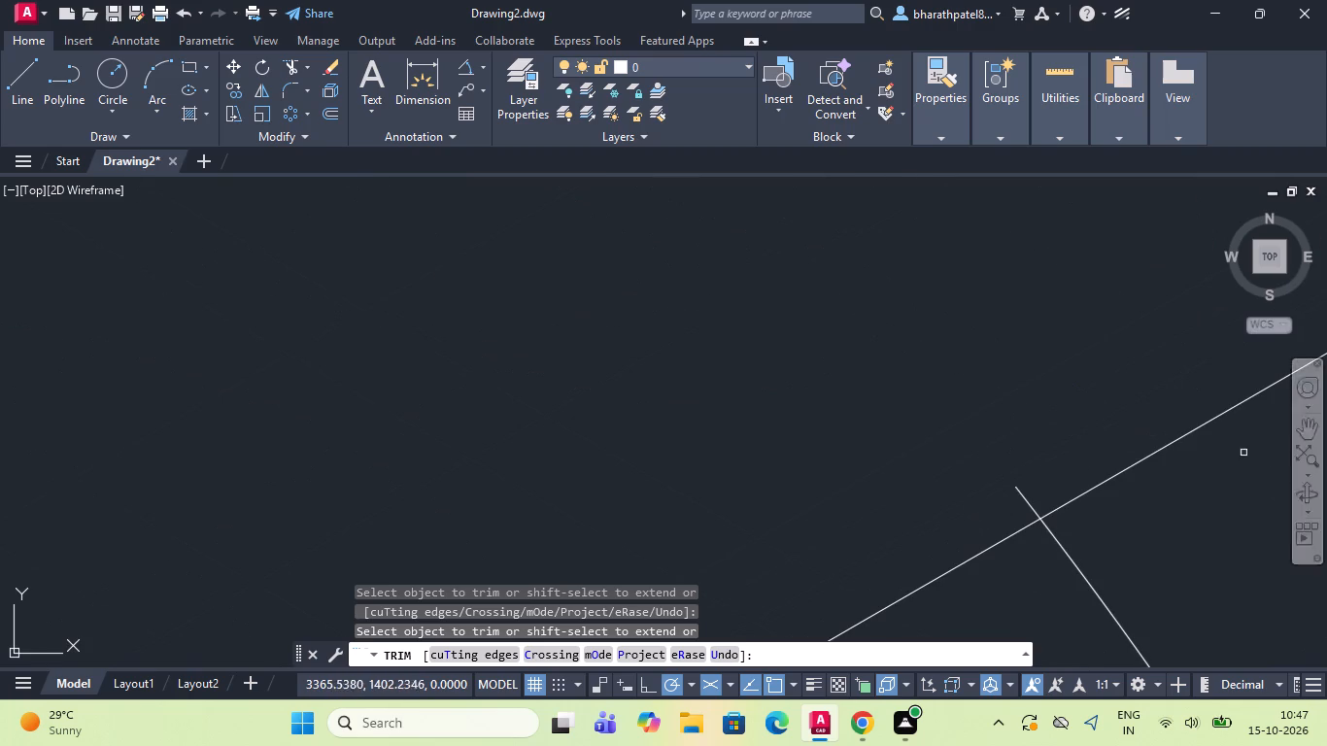
{"action": "left_click_drag", "start_coordinate": [1055, 458], "coordinate": [991, 520]}
{"action": "scroll", "coordinate": [985, 505], "scroll_direction": "down", "scroll_amount": 7}
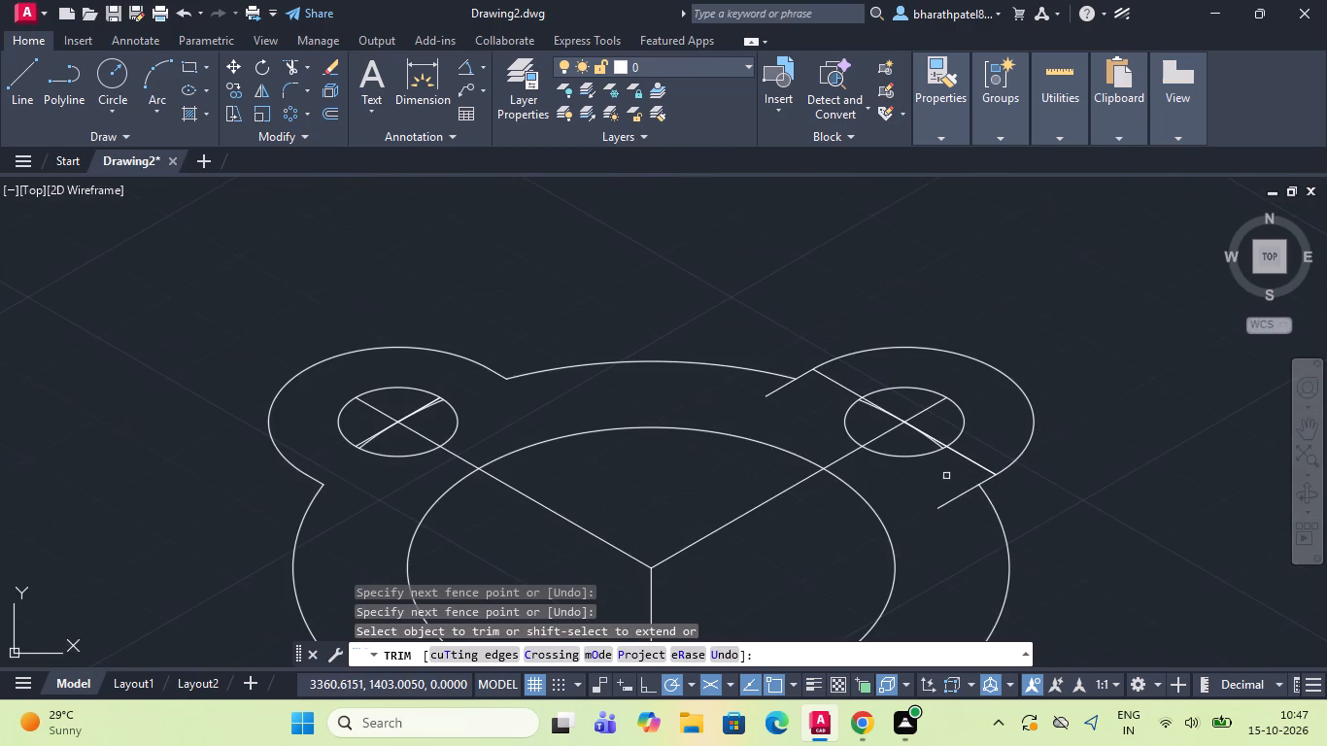
Trim the excess of the upper-right lobe's two 30° edges inside the radius 36 isocircle.
{"action": "left_click_drag", "start_coordinate": [944, 476], "coordinate": [967, 530]}
{"action": "left_click_drag", "start_coordinate": [753, 385], "coordinate": [760, 384]}
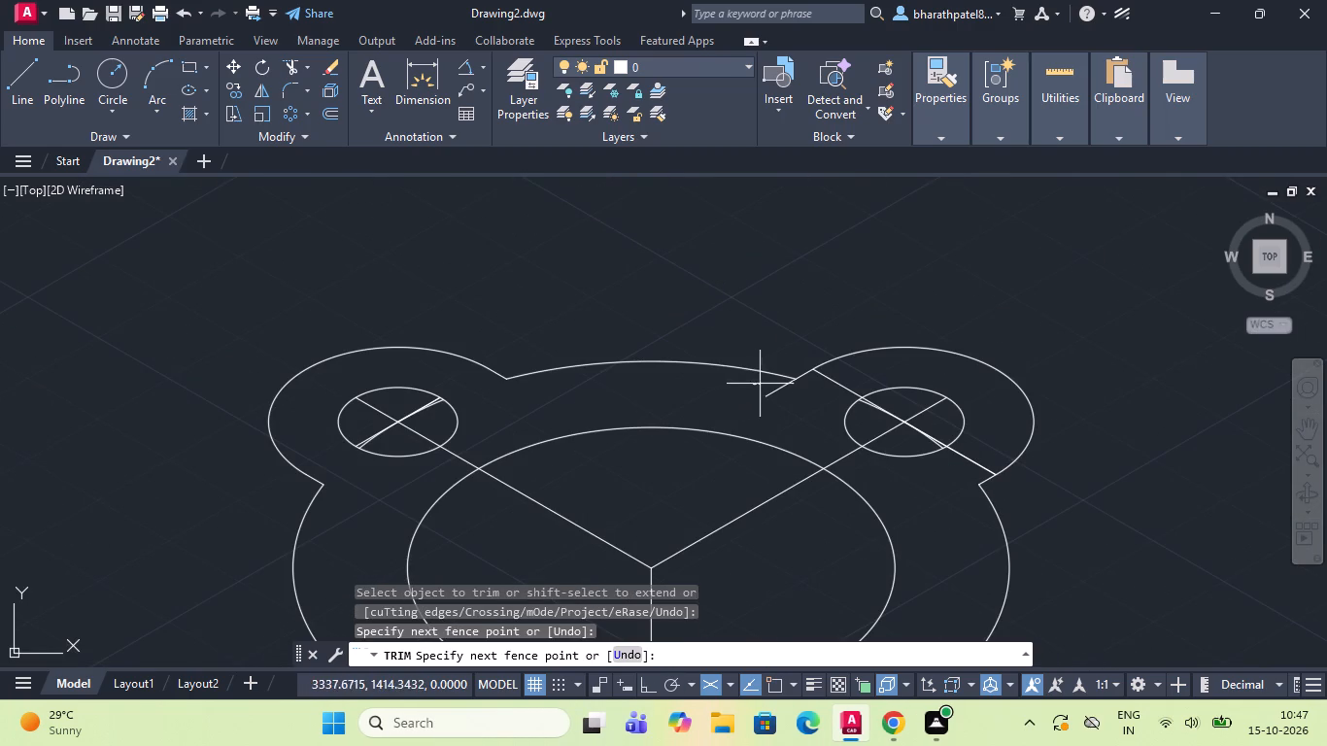
{"action": "left_click_drag", "start_coordinate": [760, 384], "coordinate": [782, 391]}
{"action": "scroll", "coordinate": [782, 392], "scroll_direction": "down", "scroll_amount": 2}
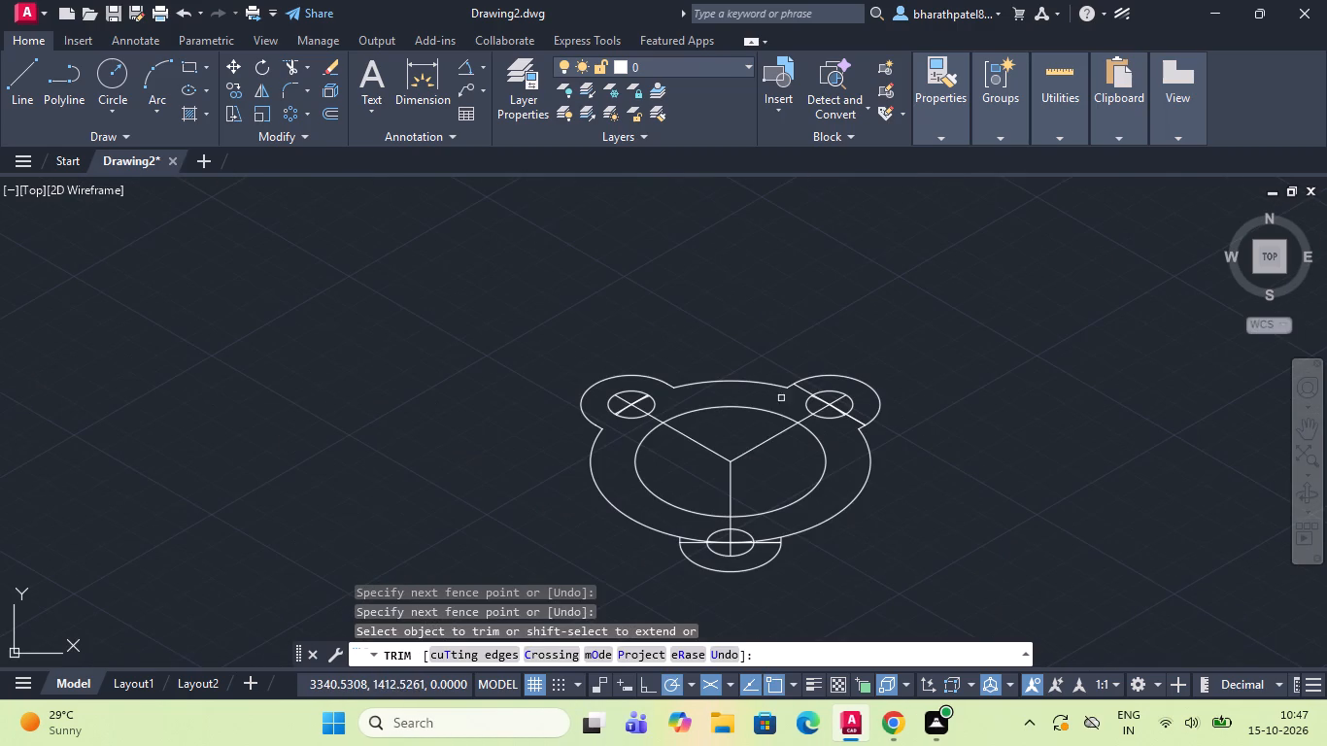
Trim the radius 36 isocircle's arc across the bottom lobe, including the pieces inside its hole.
{"action": "scroll", "coordinate": [779, 564], "scroll_direction": "up", "scroll_amount": 4}
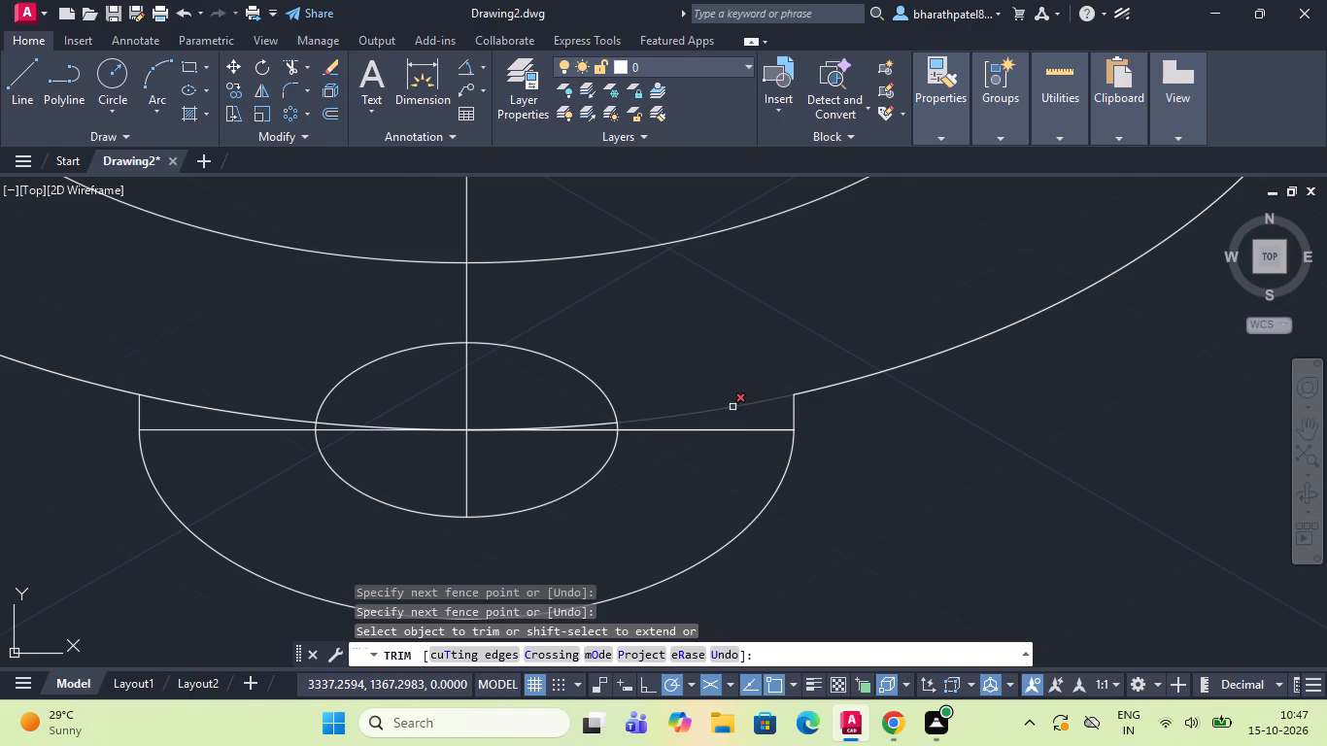
{"action": "left_click", "coordinate": [732, 405]}
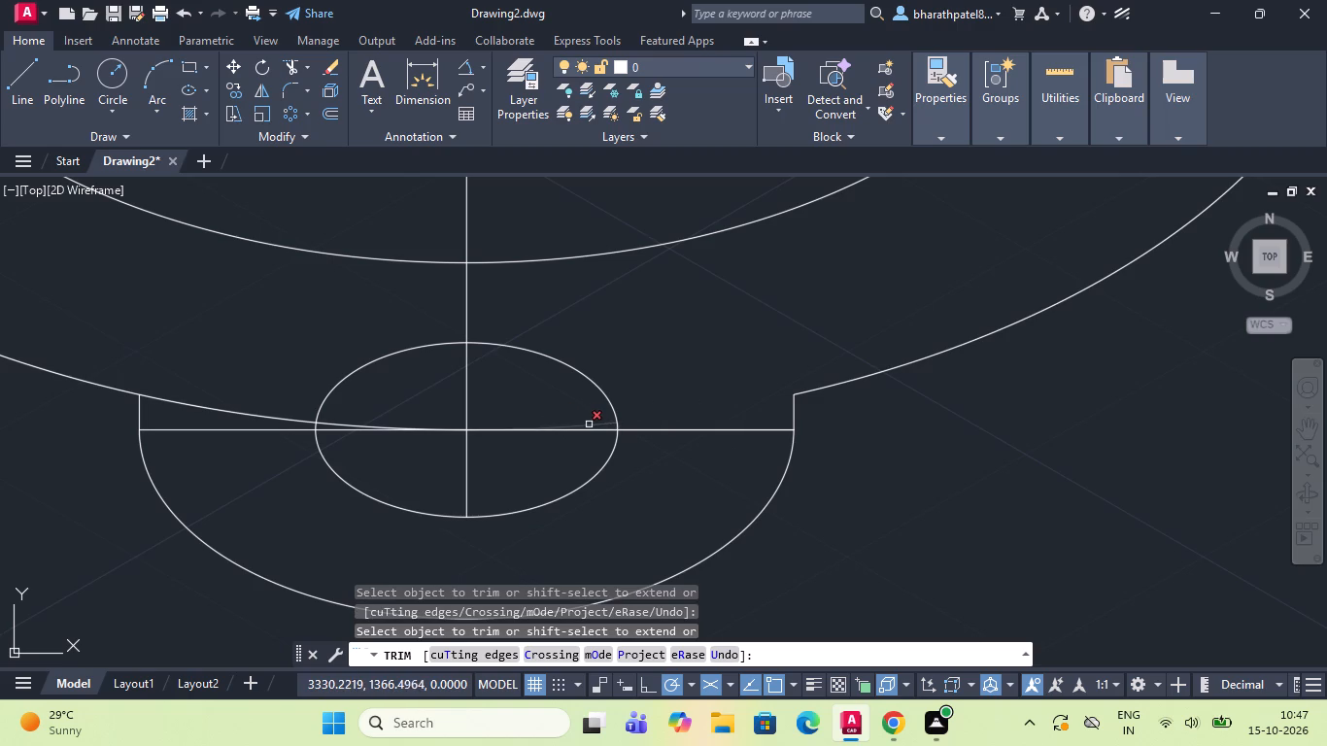
{"action": "left_click", "coordinate": [589, 424]}
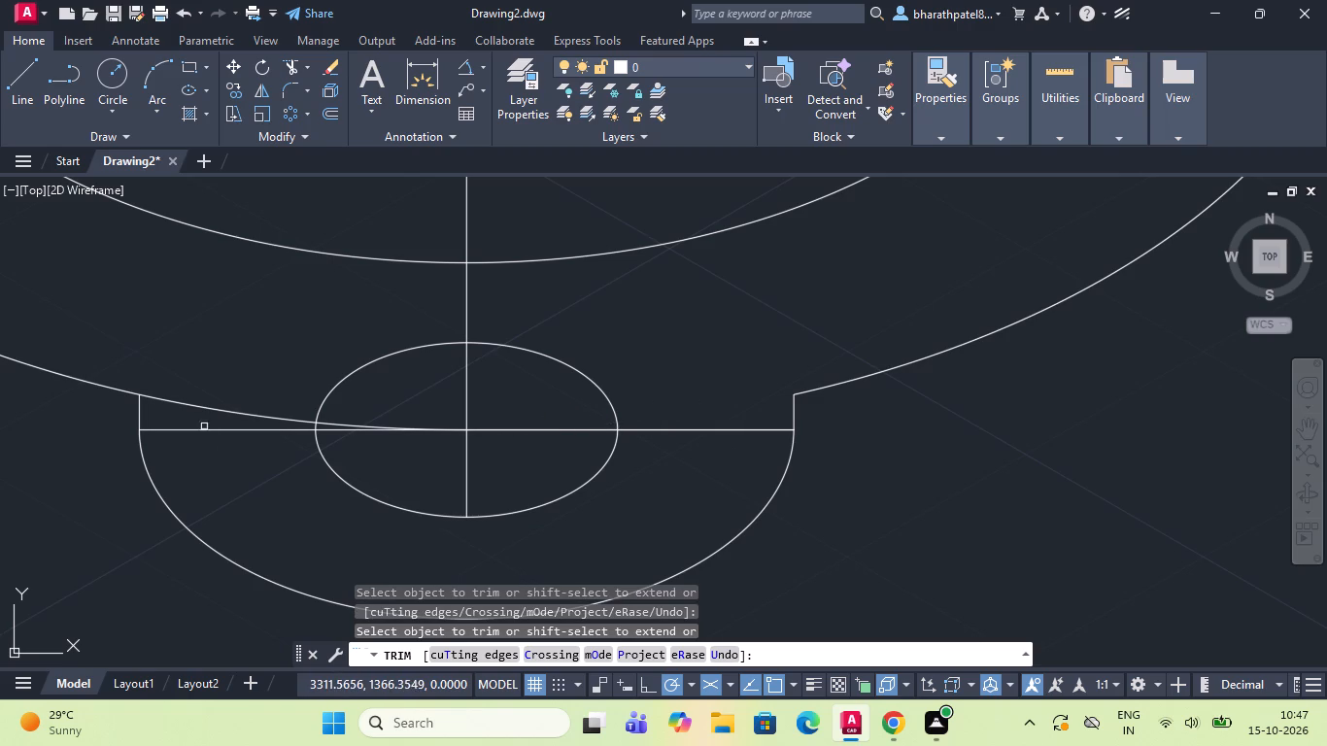
{"action": "left_click", "coordinate": [204, 409]}
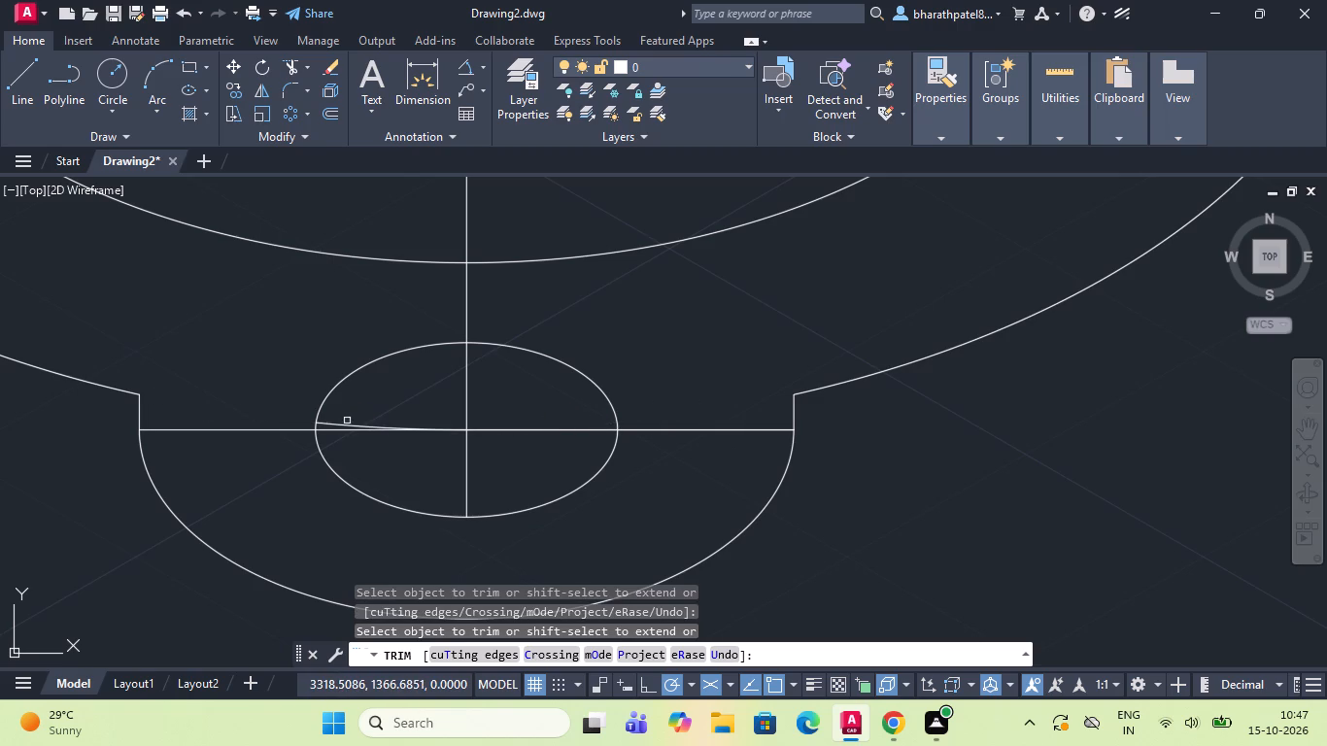
{"action": "left_click", "coordinate": [347, 424]}
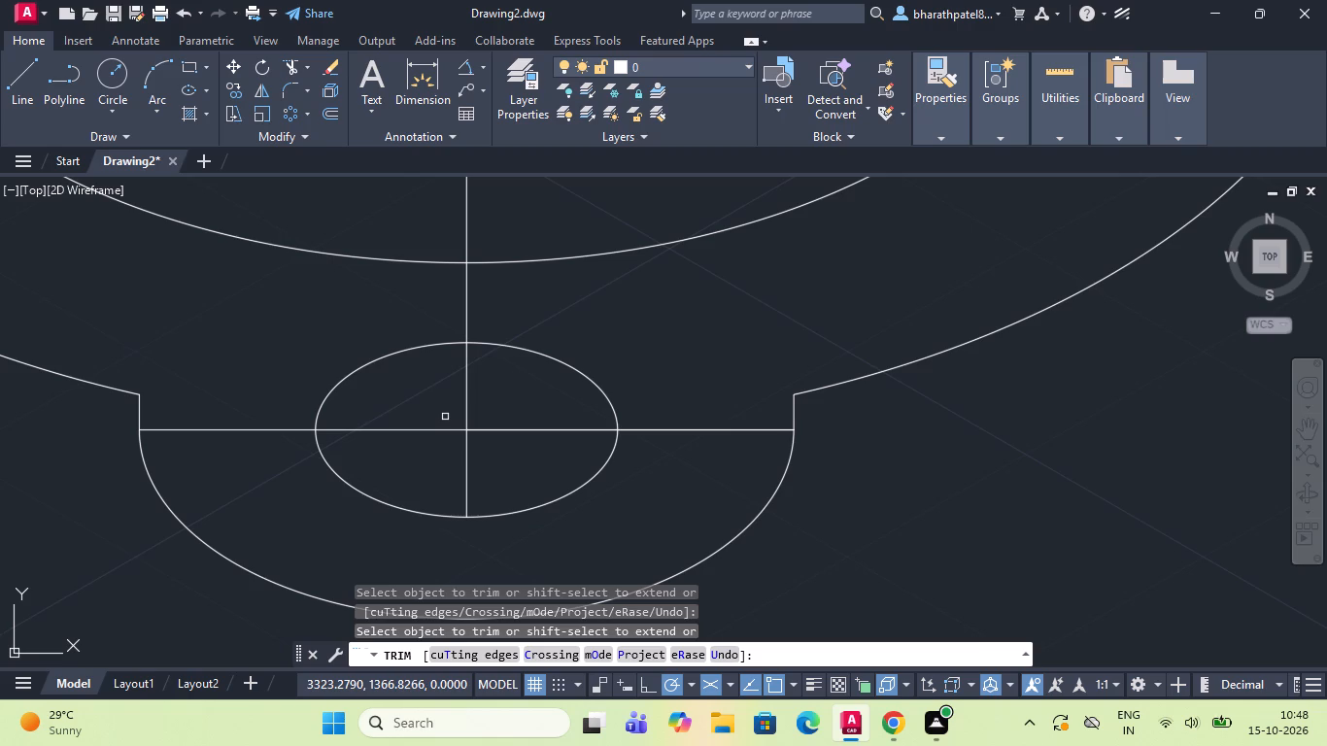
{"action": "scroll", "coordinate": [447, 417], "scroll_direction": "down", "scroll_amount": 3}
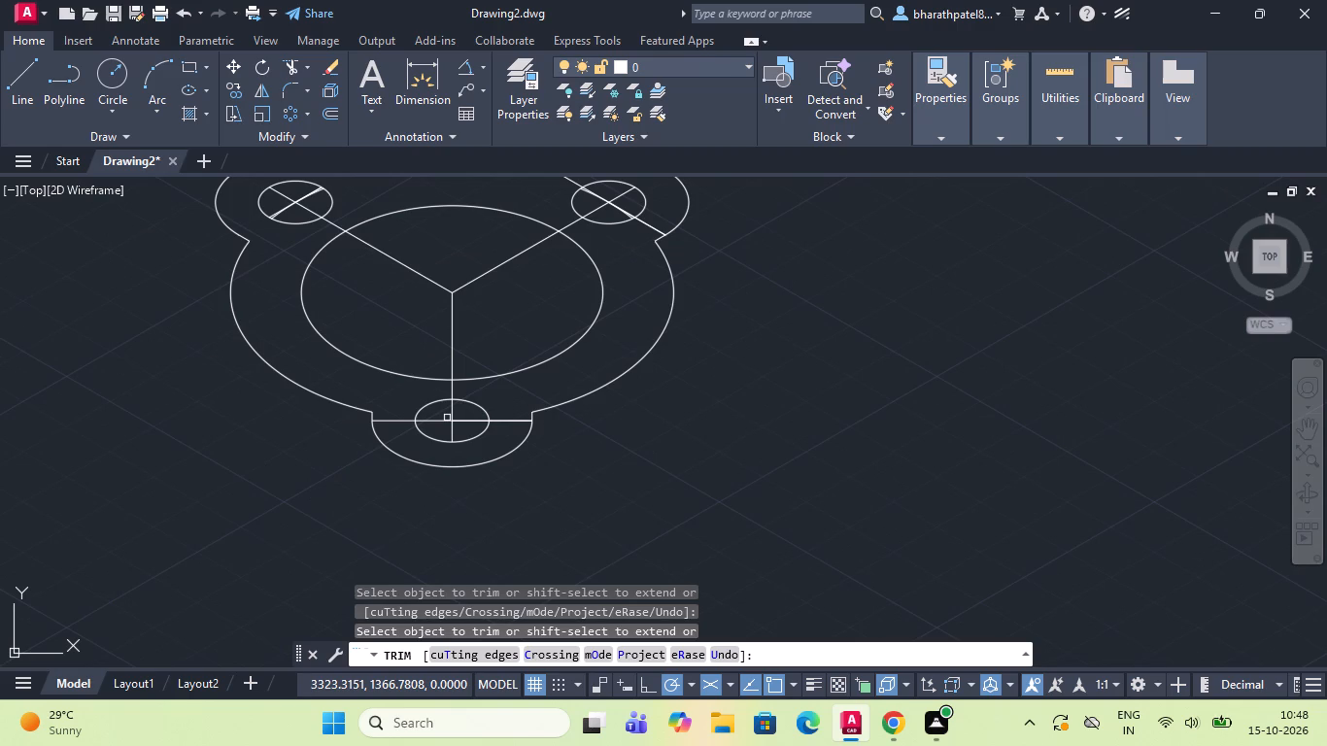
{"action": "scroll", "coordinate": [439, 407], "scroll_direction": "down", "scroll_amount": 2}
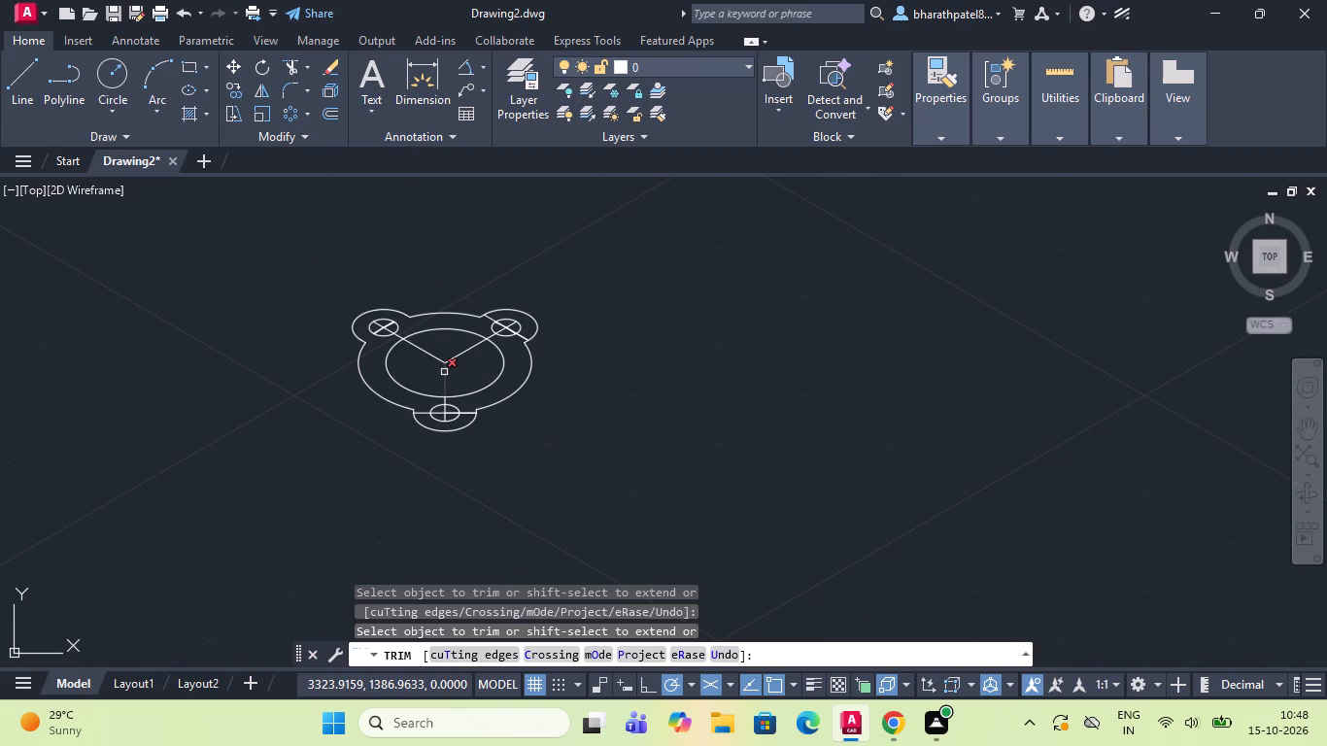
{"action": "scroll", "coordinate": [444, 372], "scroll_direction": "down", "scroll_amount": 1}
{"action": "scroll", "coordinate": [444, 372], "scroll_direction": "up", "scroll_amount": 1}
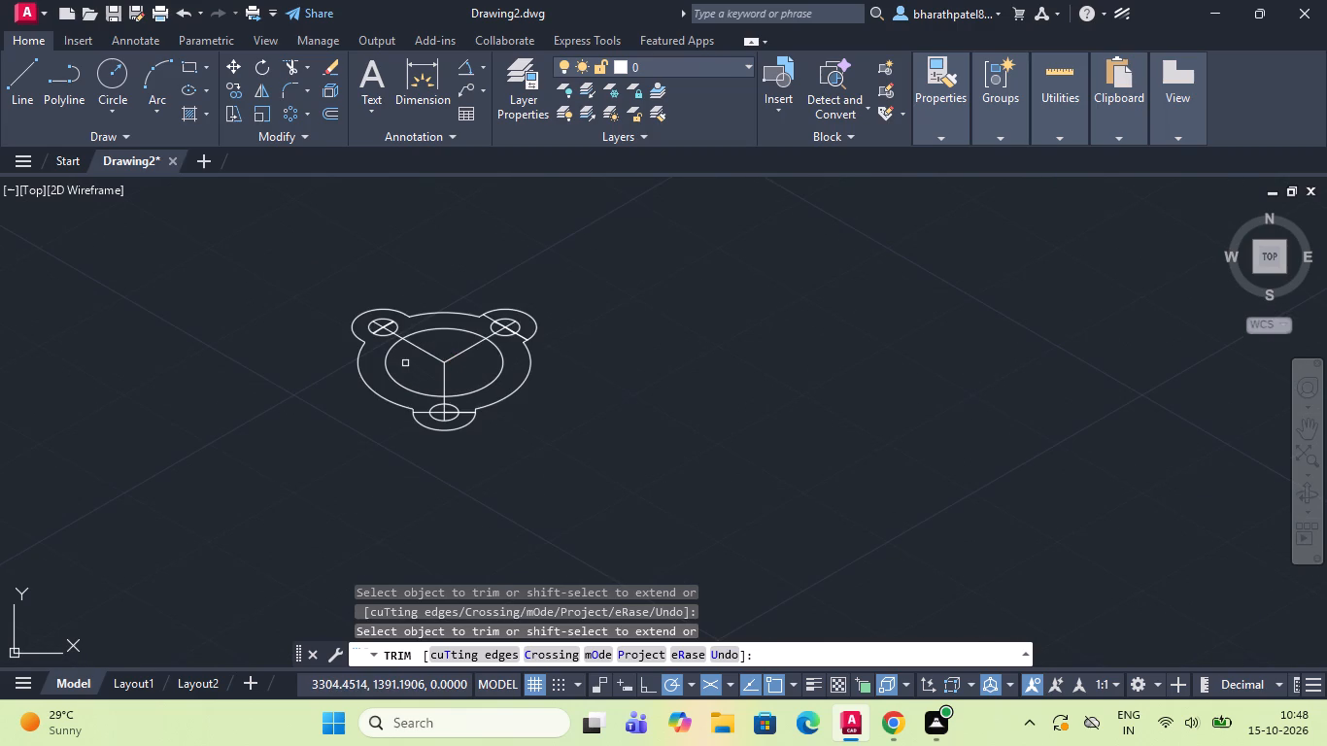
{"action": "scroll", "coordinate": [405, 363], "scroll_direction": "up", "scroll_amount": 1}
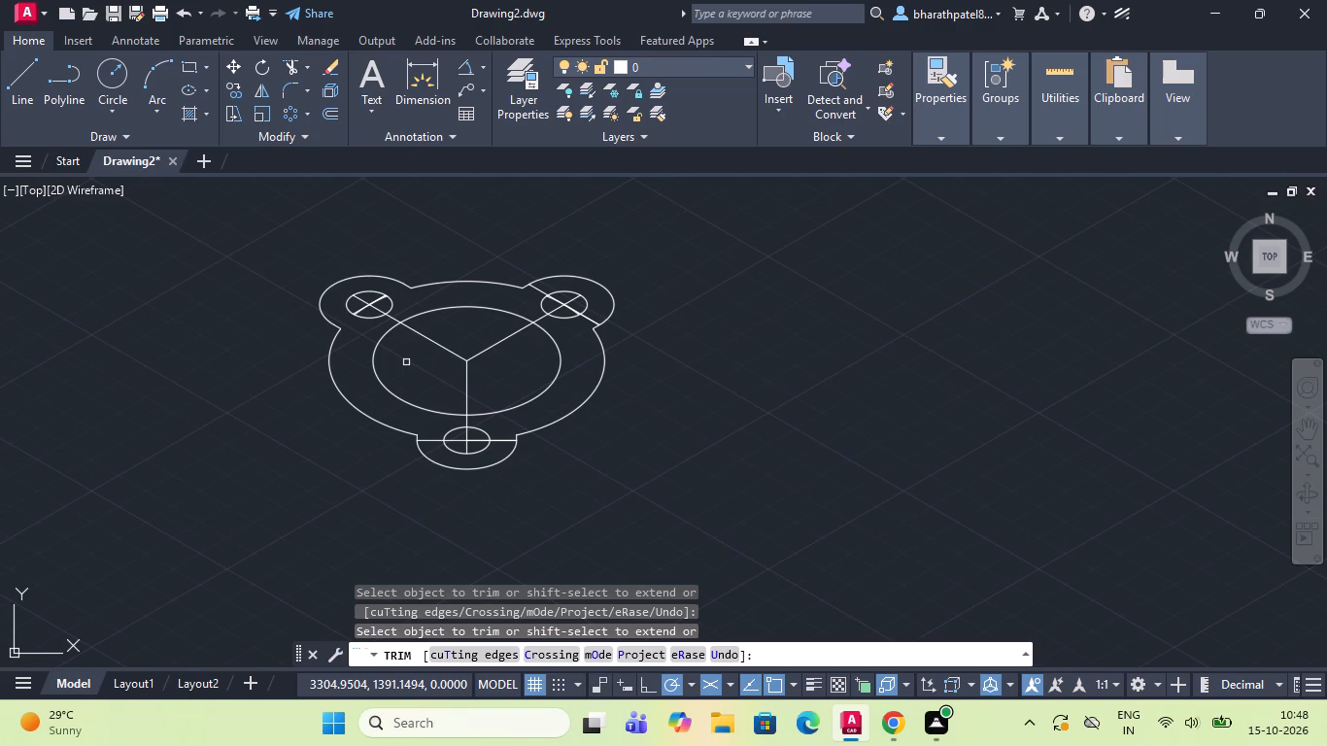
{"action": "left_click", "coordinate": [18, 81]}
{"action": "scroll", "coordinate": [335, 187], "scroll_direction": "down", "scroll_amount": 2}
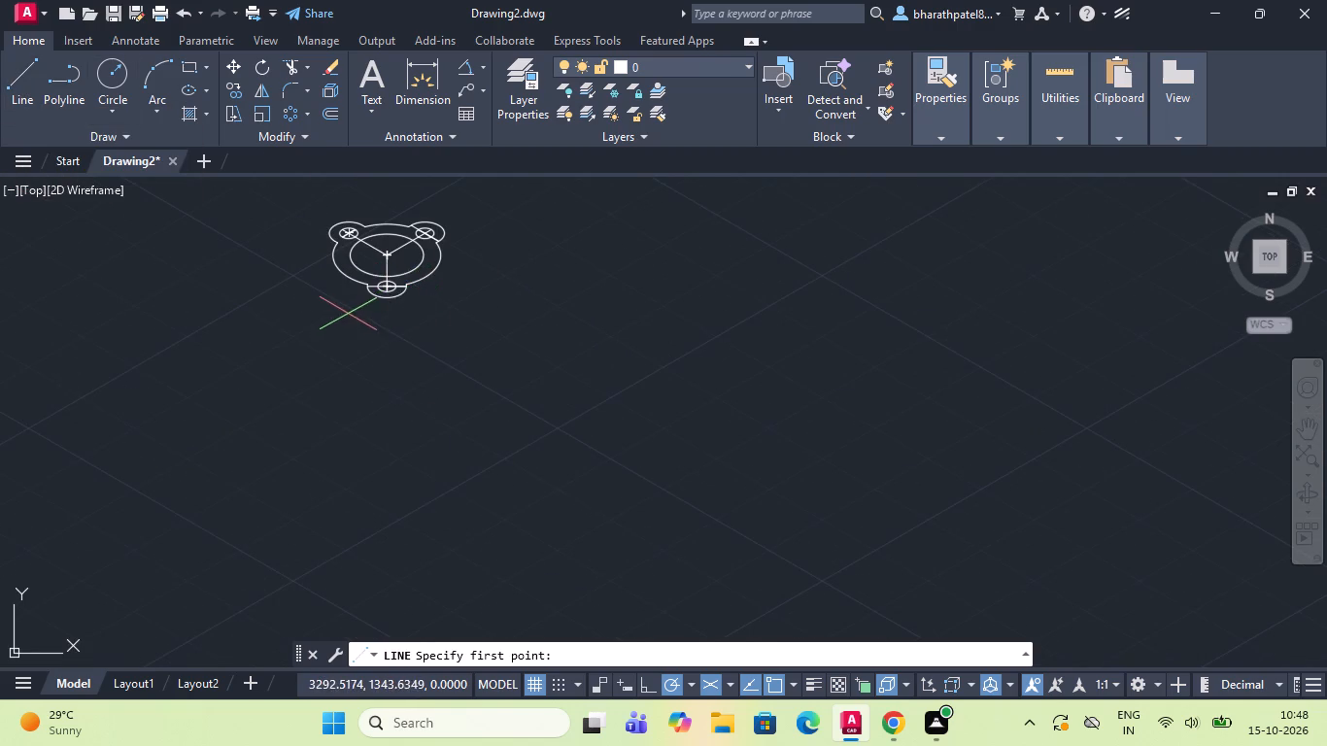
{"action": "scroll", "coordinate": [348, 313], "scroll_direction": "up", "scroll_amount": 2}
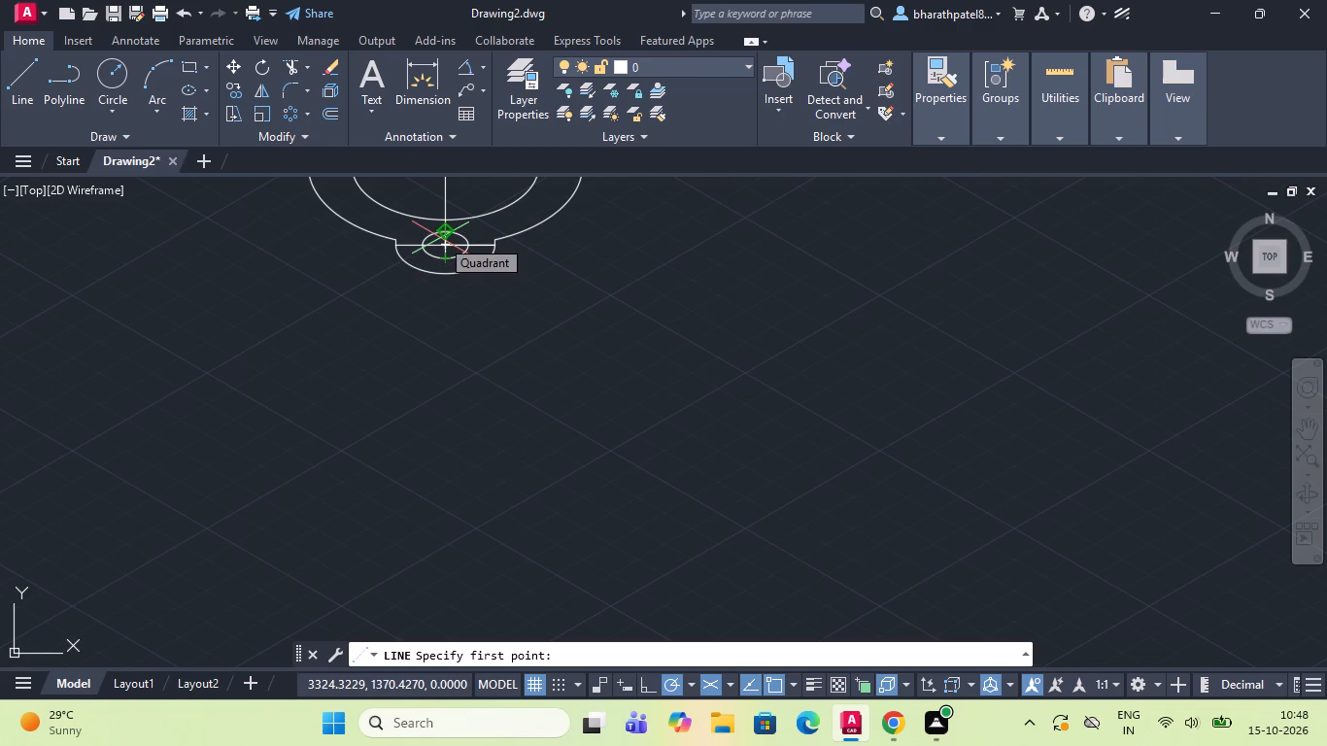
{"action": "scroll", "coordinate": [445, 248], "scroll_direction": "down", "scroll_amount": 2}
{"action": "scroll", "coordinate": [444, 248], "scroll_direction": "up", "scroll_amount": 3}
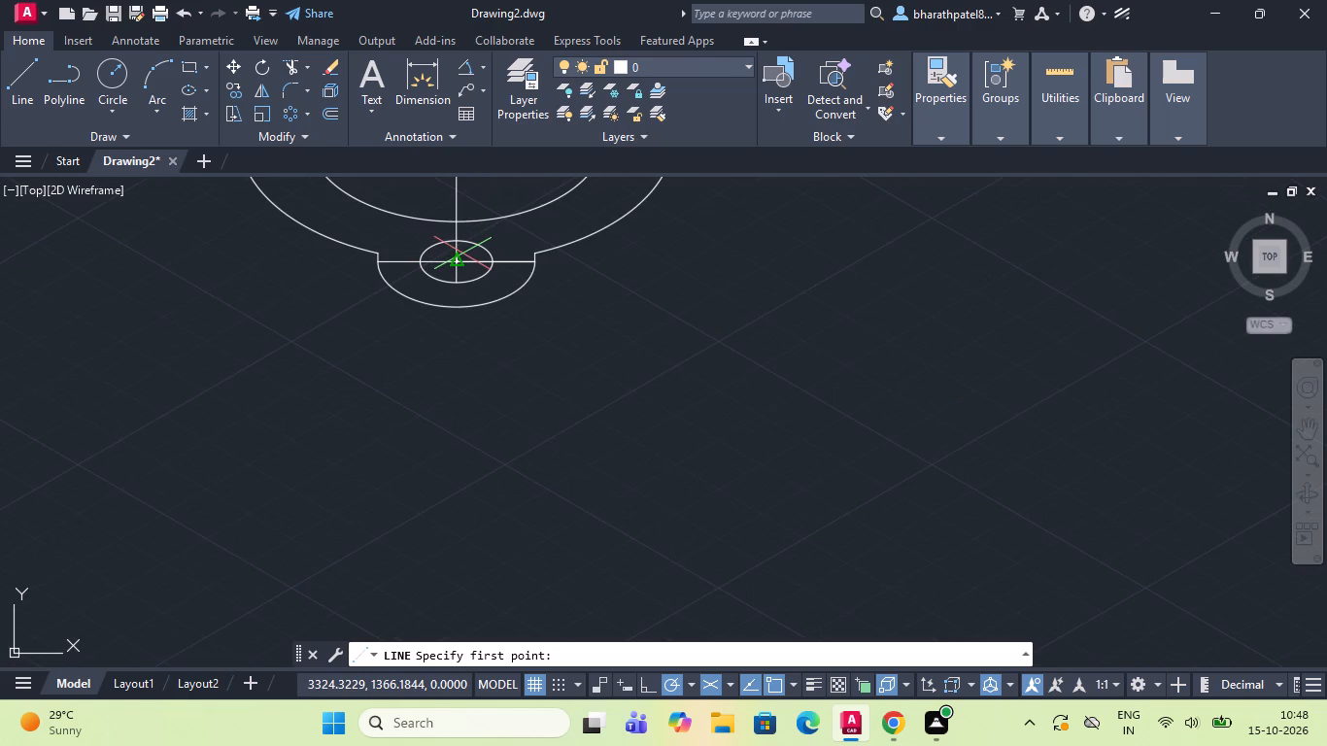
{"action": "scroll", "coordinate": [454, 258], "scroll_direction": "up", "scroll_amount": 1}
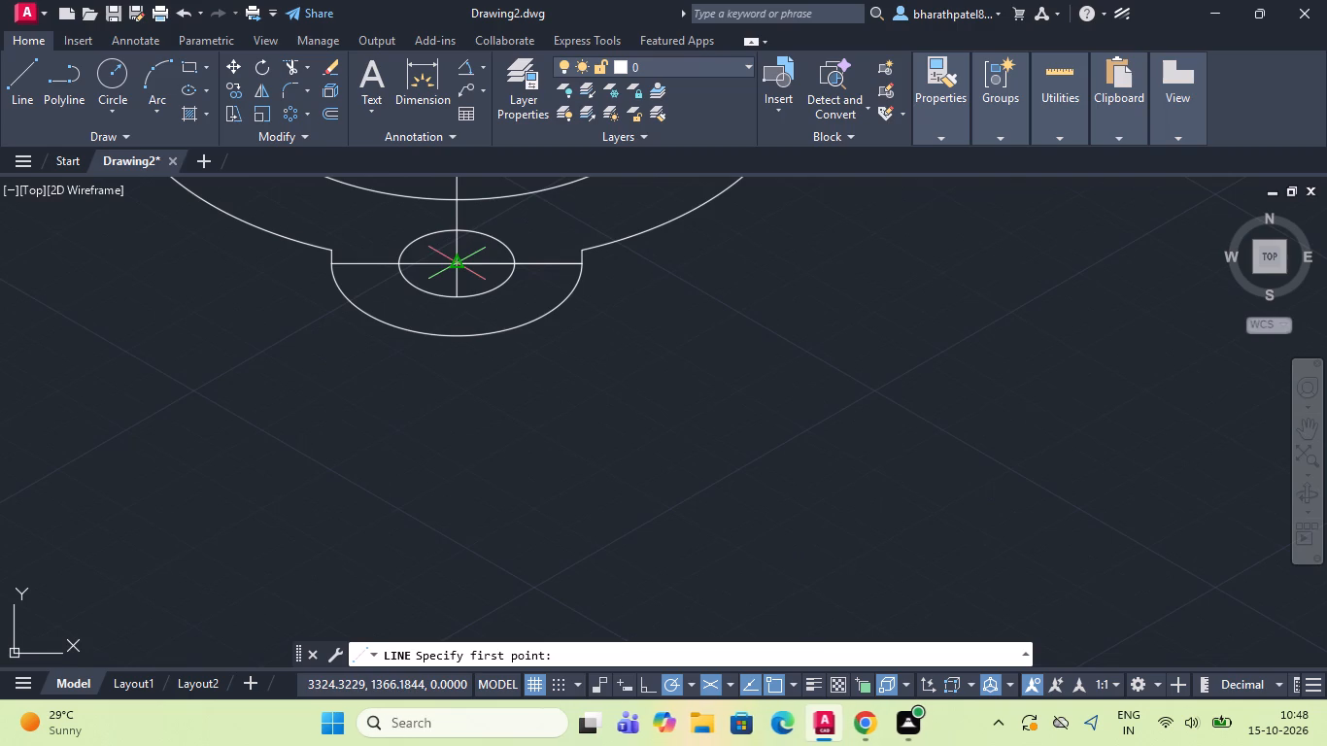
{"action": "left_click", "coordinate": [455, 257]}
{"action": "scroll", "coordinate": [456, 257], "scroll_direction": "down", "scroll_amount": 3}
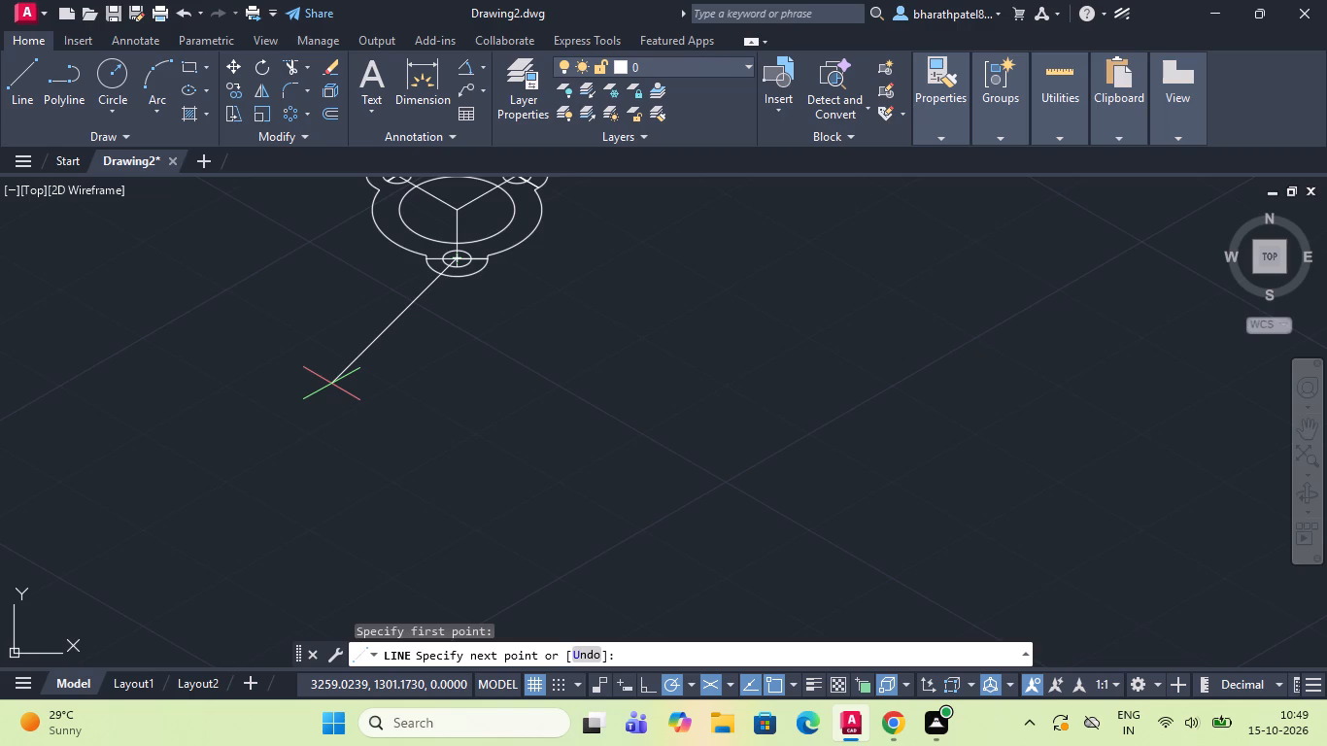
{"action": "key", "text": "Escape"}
Draw a vertical line 8 units long straight down (270°) from the centre of the bottom lobe's hole.
{"action": "scroll", "coordinate": [368, 330], "scroll_direction": "down", "scroll_amount": 2}
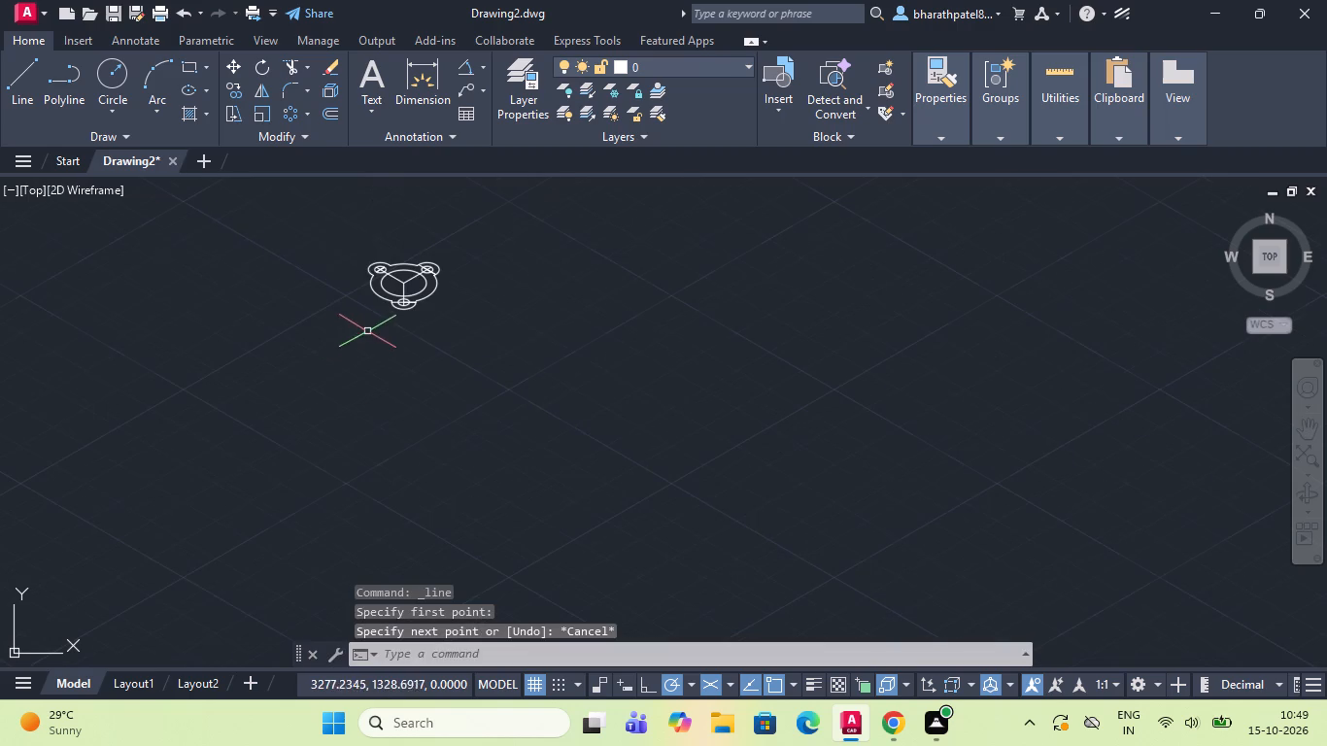
{"action": "left_click", "coordinate": [13, 74]}
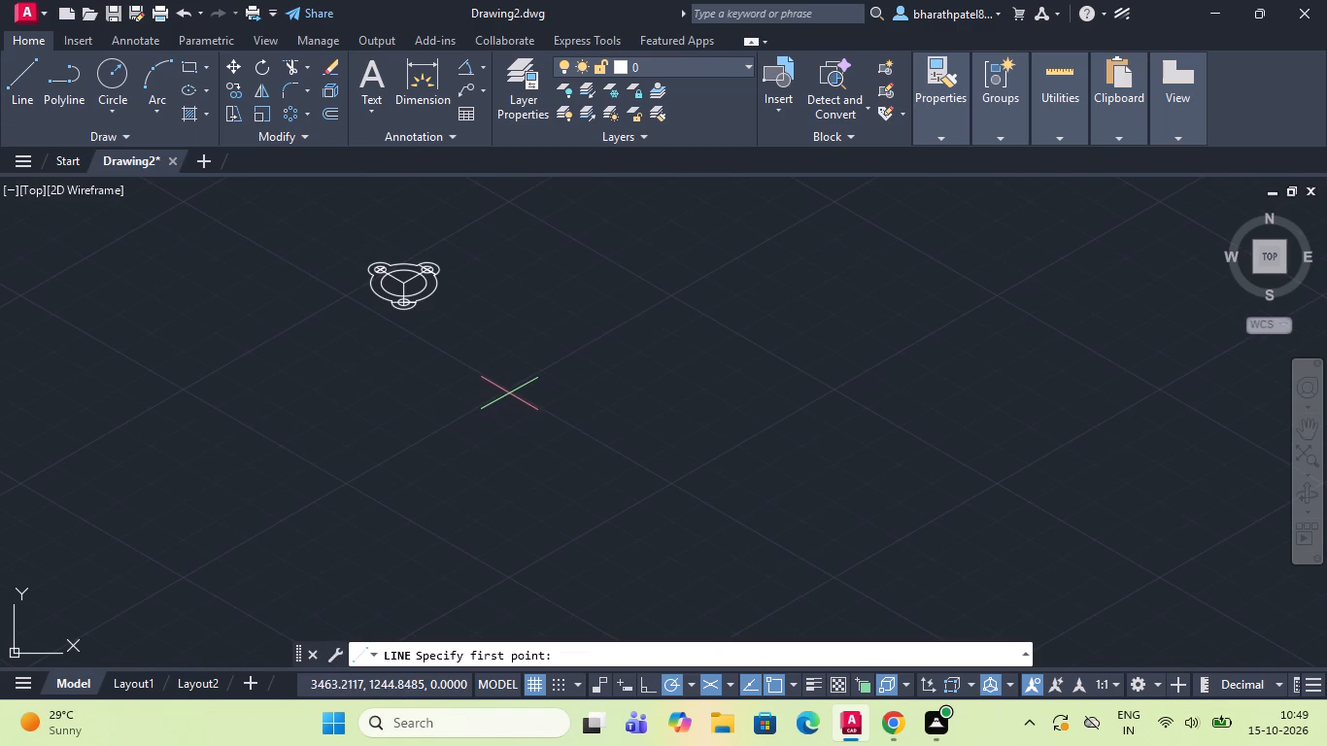
{"action": "scroll", "coordinate": [512, 392], "scroll_direction": "up", "scroll_amount": 3}
{"action": "scroll", "coordinate": [512, 392], "scroll_direction": "down", "scroll_amount": 1}
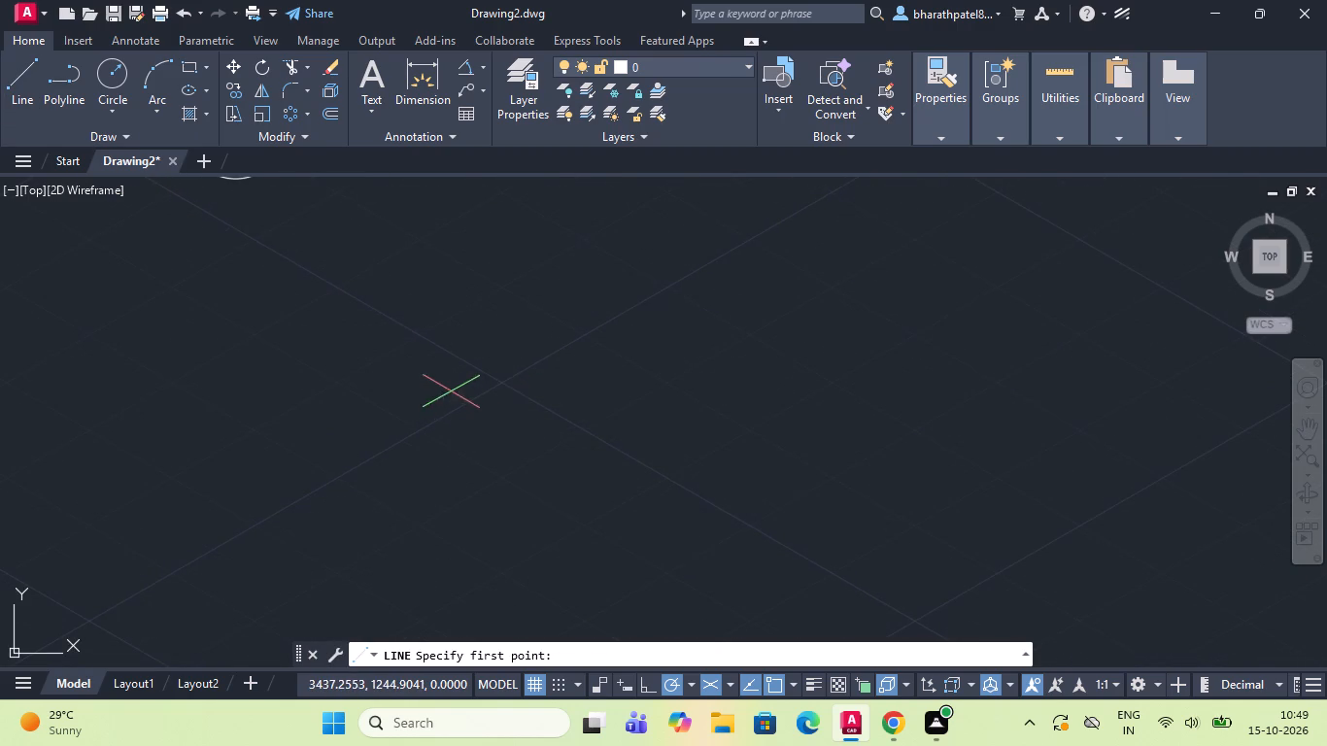
{"action": "scroll", "coordinate": [451, 391], "scroll_direction": "up", "scroll_amount": 1}
{"action": "scroll", "coordinate": [451, 390], "scroll_direction": "down", "scroll_amount": 4}
{"action": "scroll", "coordinate": [400, 338], "scroll_direction": "up", "scroll_amount": 7}
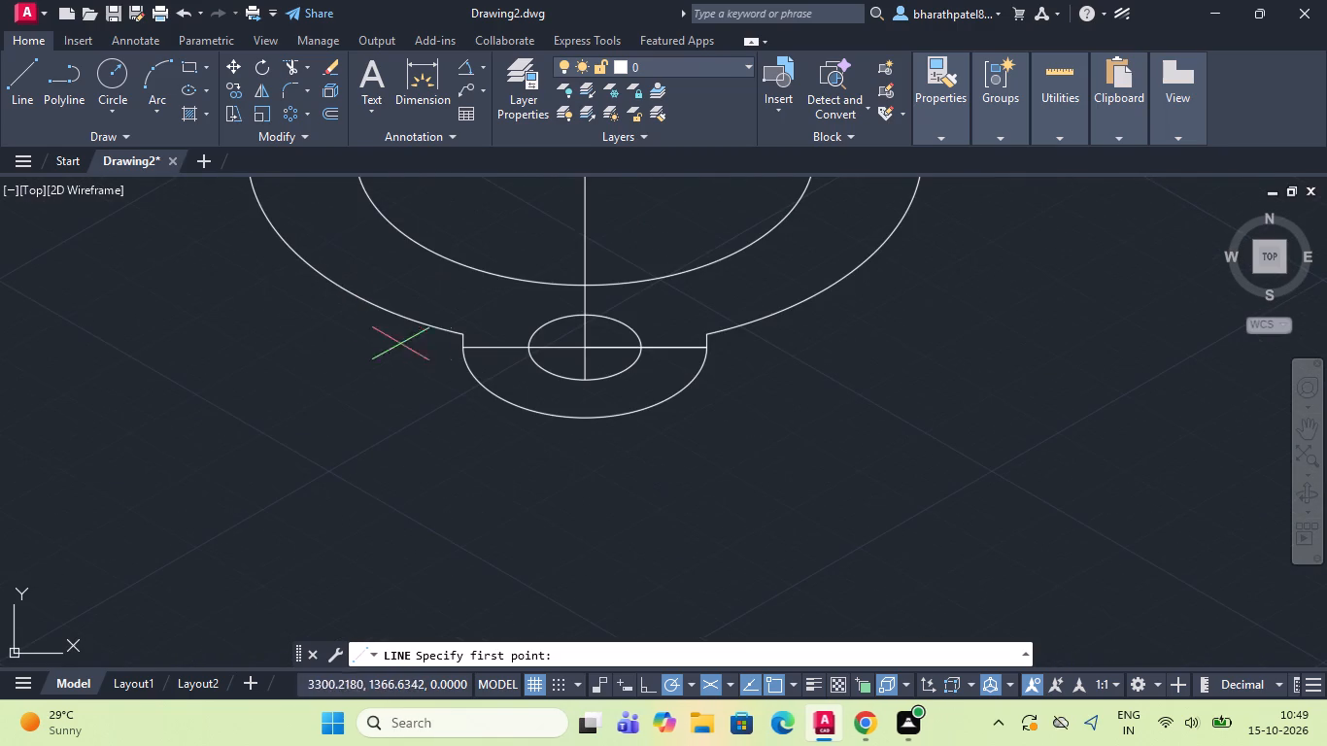
{"action": "left_click", "coordinate": [590, 344]}
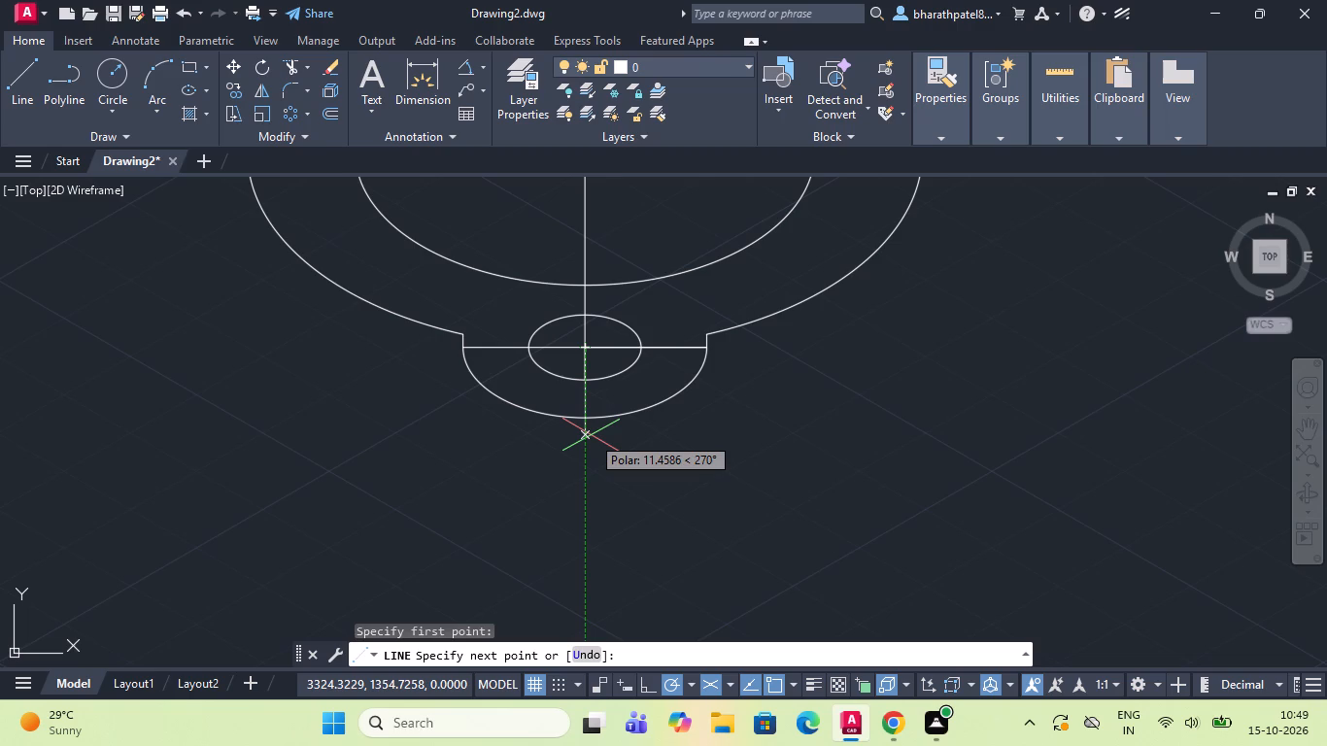
{"action": "key", "text": "8"}
{"action": "key", "text": "Return"}
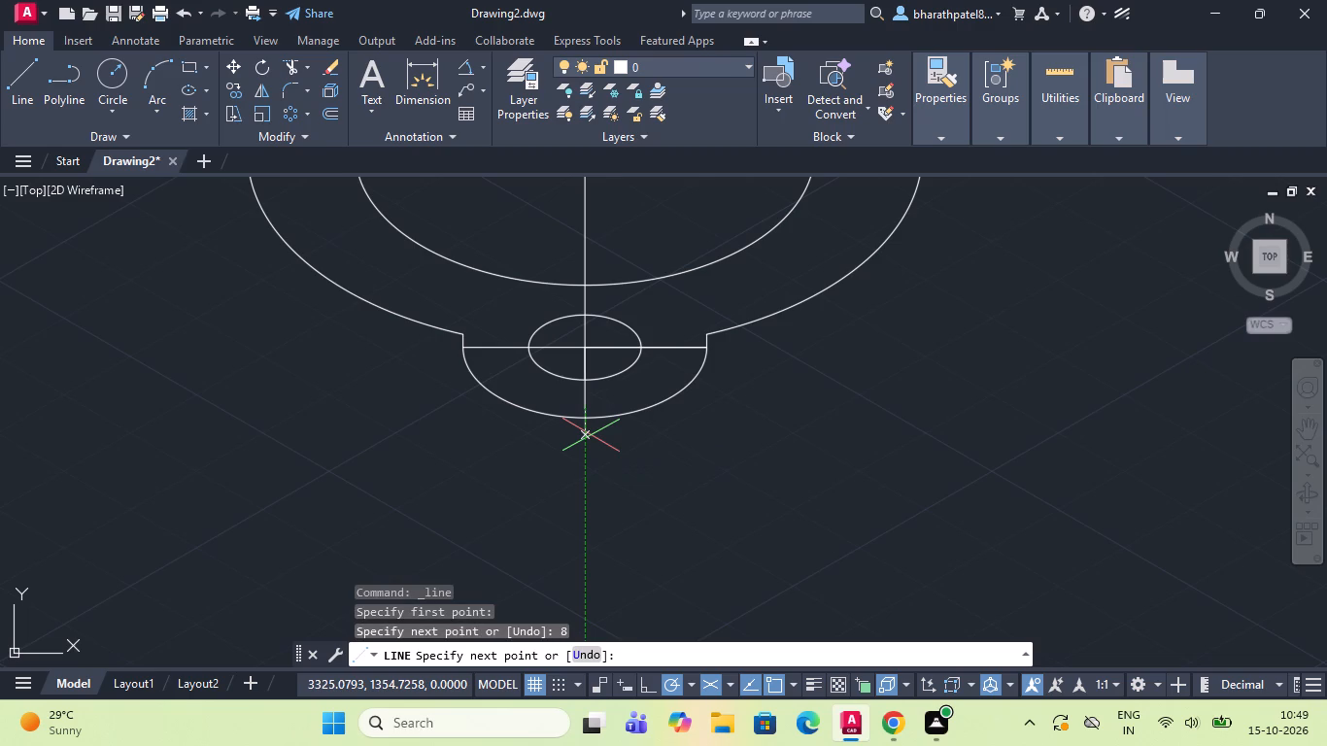
{"action": "key", "text": "Escape"}
Draw a vertical line 8 units long straight down (270°) from the centre of the upper-right lobe's hole.
{"action": "scroll", "coordinate": [622, 427], "scroll_direction": "down", "scroll_amount": 2}
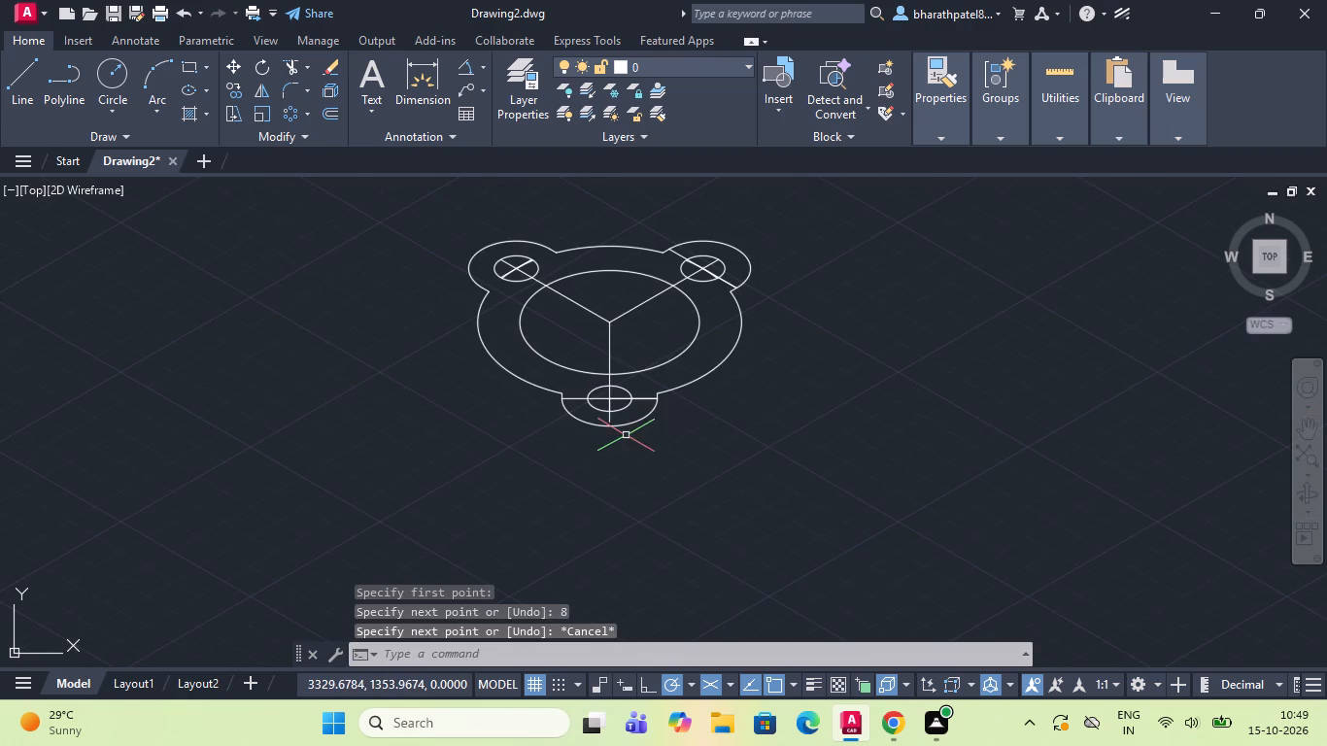
{"action": "left_click", "coordinate": [13, 84]}
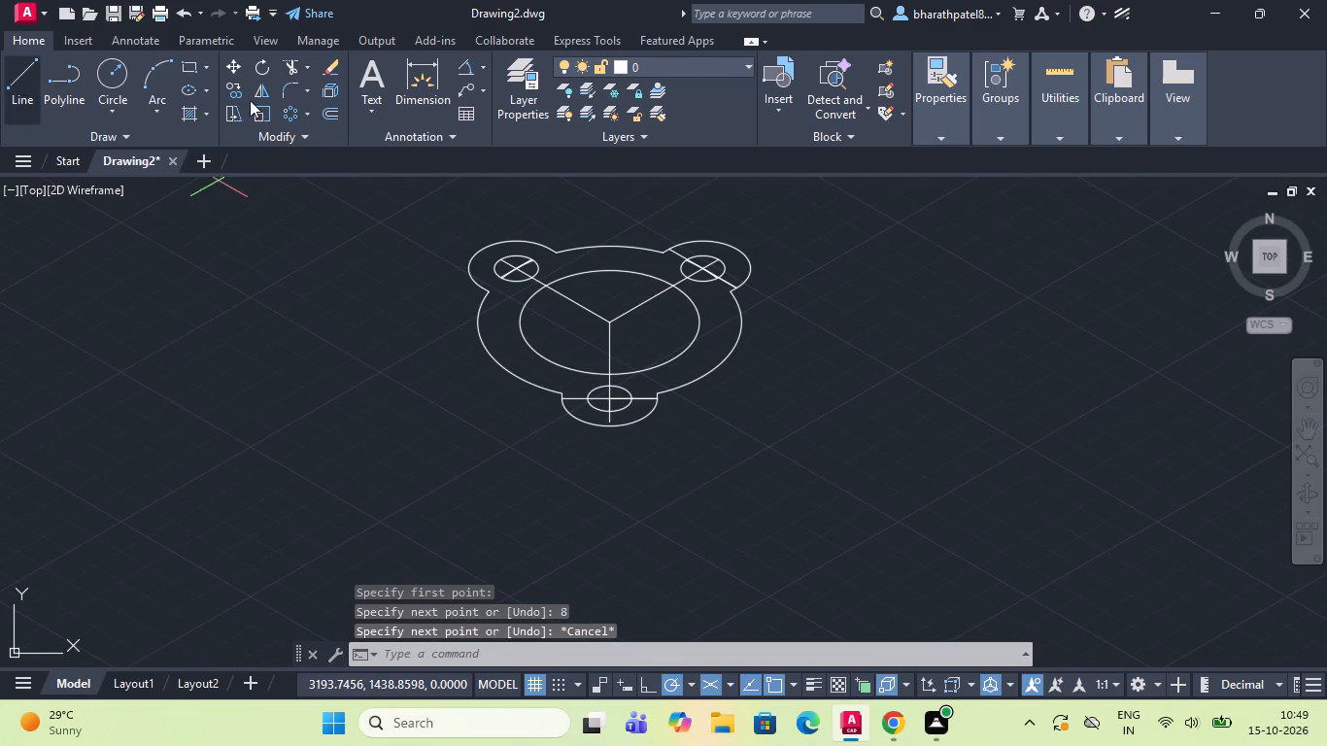
{"action": "scroll", "coordinate": [698, 270], "scroll_direction": "up", "scroll_amount": 3}
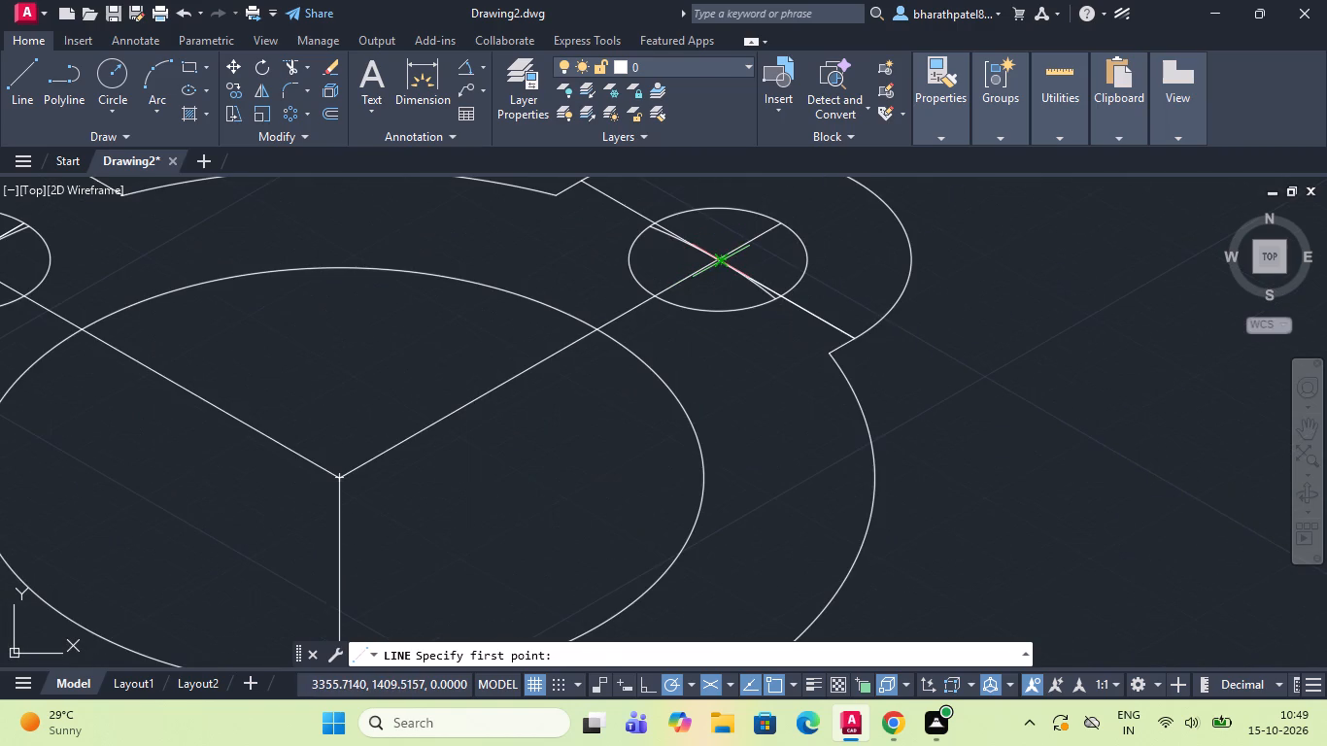
{"action": "left_click", "coordinate": [724, 259]}
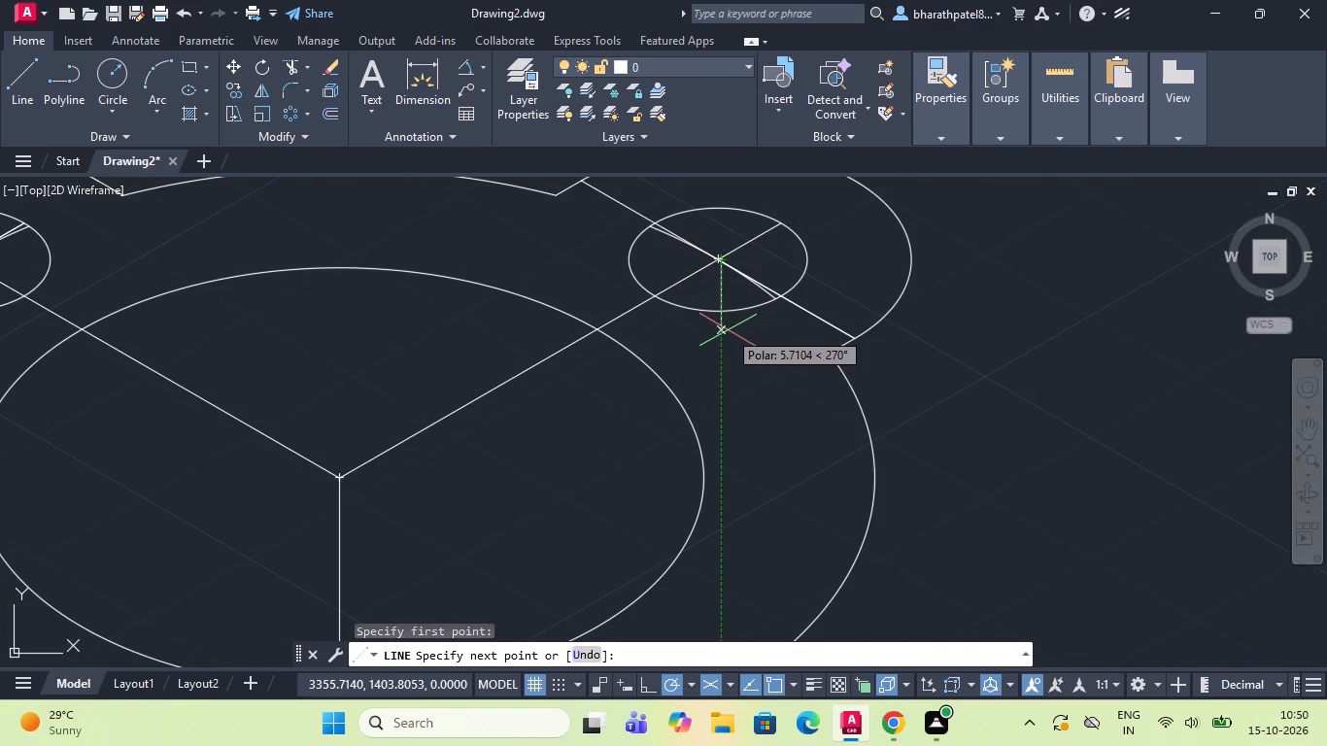
{"action": "key", "text": "8"}
{"action": "key", "text": "Return"}
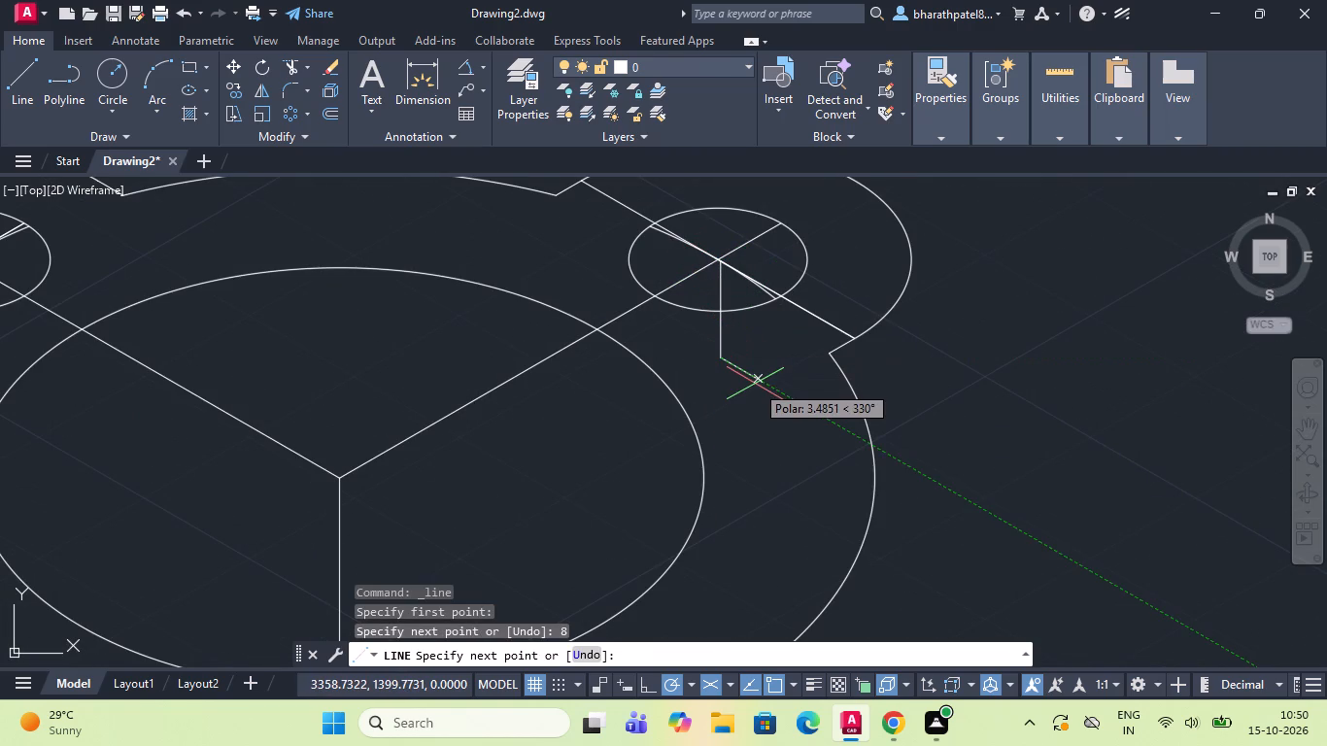
{"action": "key", "text": "Escape"}
Draw a vertical line 8 units long straight down (270°) from the centre of the upper-left lobe's hole.
{"action": "scroll", "coordinate": [627, 392], "scroll_direction": "down", "scroll_amount": 2}
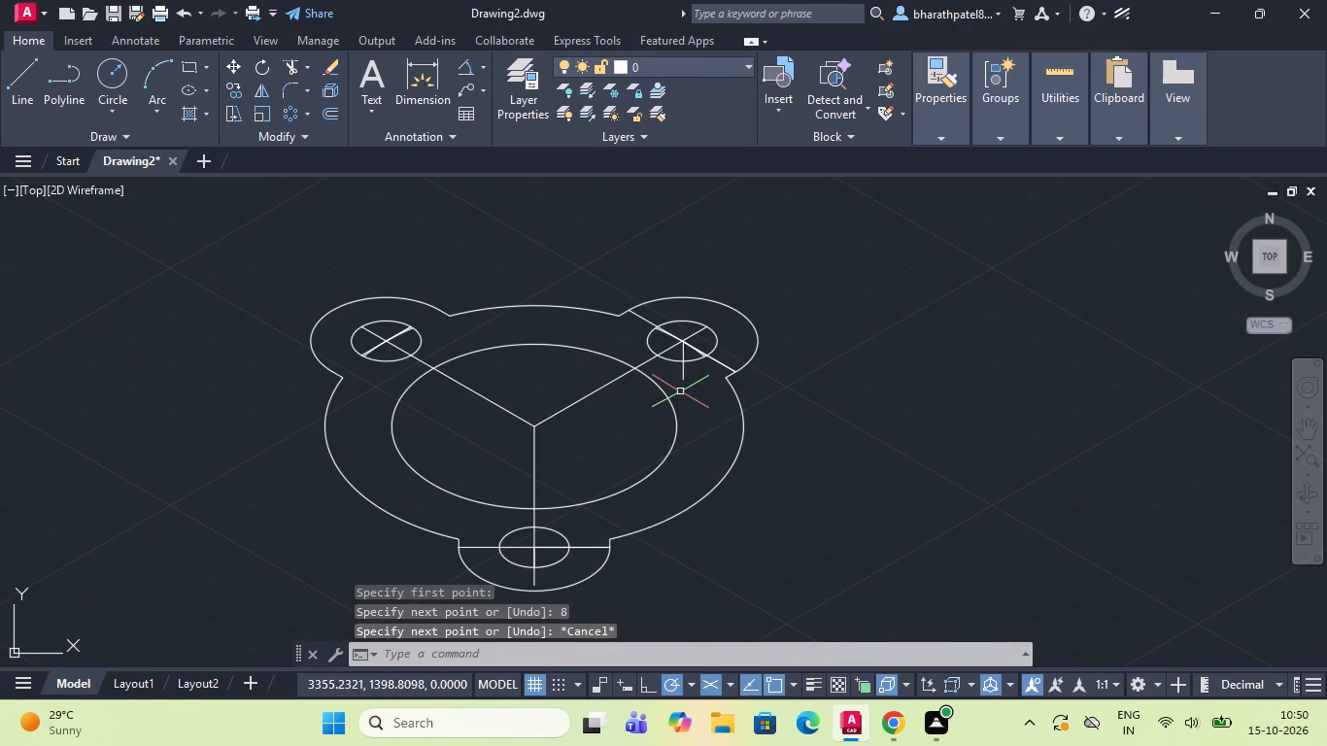
{"action": "left_click", "coordinate": [17, 78]}
{"action": "scroll", "coordinate": [372, 364], "scroll_direction": "up", "scroll_amount": 2}
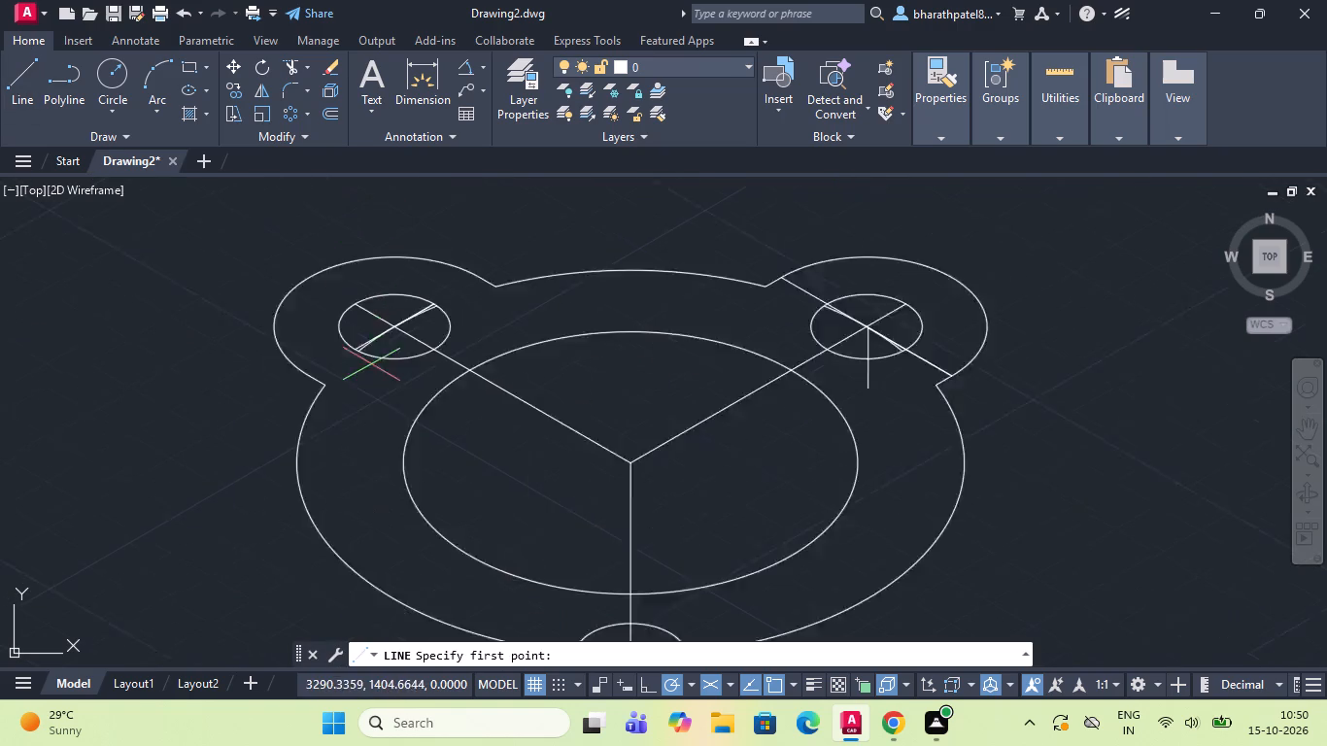
{"action": "scroll", "coordinate": [371, 365], "scroll_direction": "up", "scroll_amount": 1}
{"action": "left_click", "coordinate": [427, 265]}
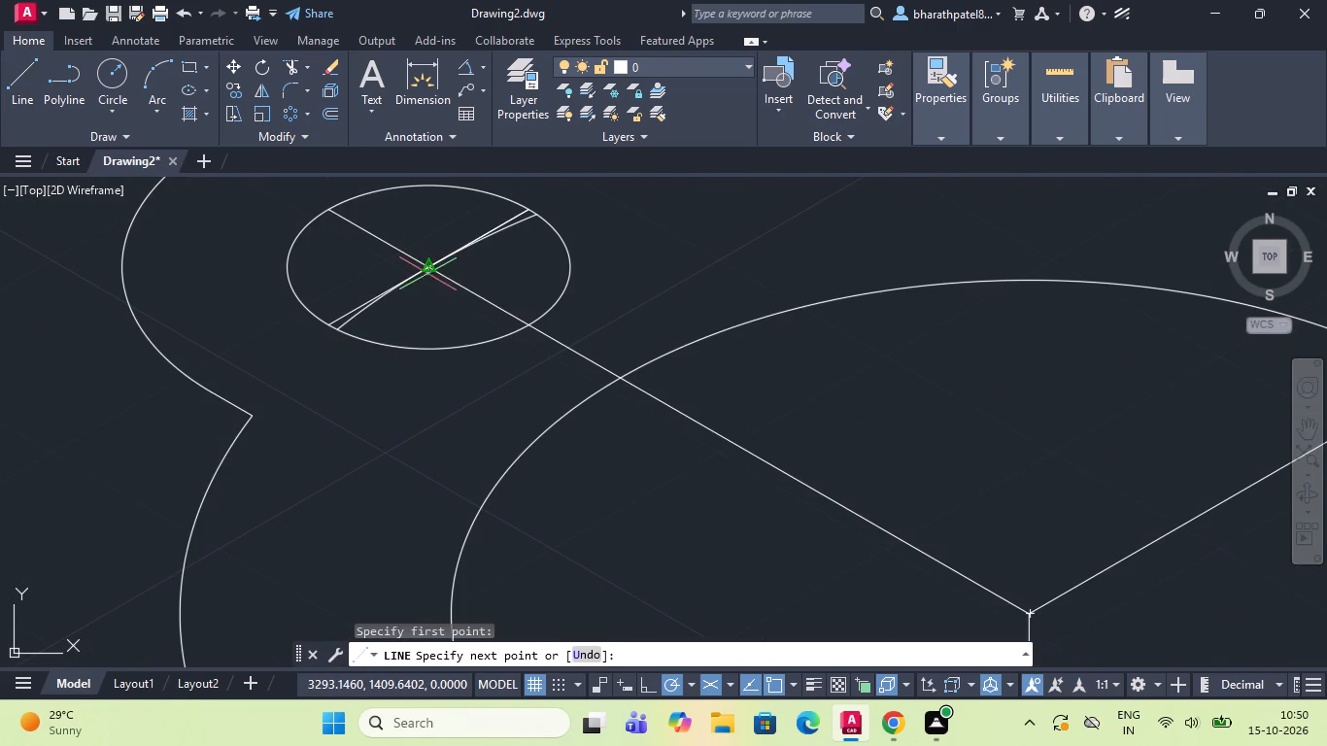
{"action": "key", "text": "8"}
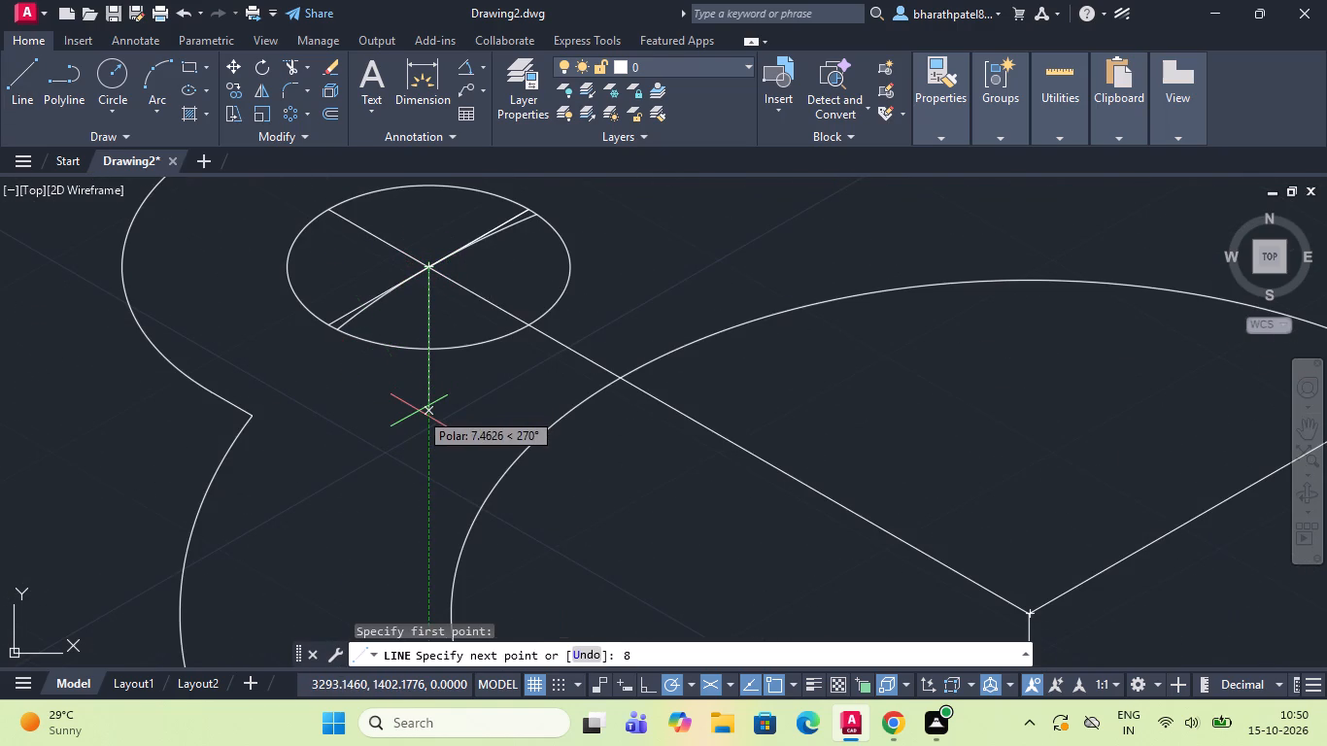
{"action": "key", "text": "Return"}
{"action": "key", "text": "Escape"}
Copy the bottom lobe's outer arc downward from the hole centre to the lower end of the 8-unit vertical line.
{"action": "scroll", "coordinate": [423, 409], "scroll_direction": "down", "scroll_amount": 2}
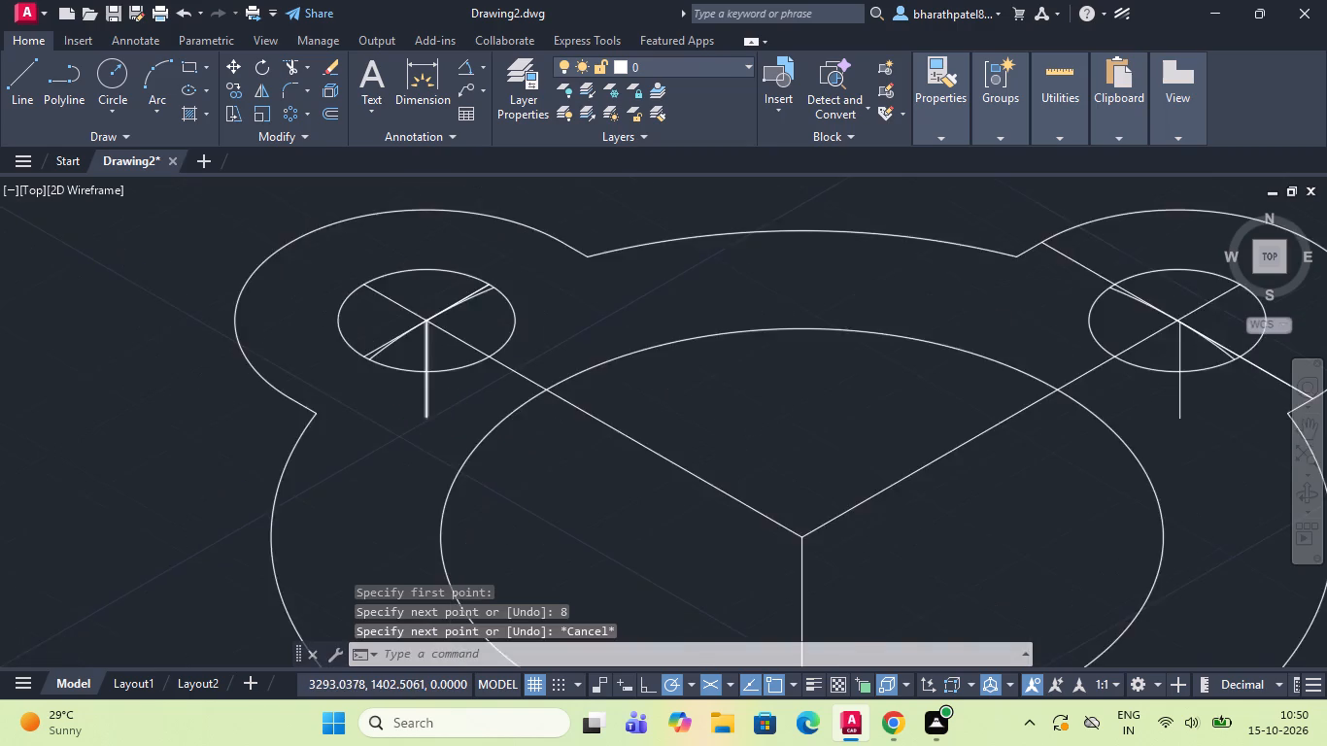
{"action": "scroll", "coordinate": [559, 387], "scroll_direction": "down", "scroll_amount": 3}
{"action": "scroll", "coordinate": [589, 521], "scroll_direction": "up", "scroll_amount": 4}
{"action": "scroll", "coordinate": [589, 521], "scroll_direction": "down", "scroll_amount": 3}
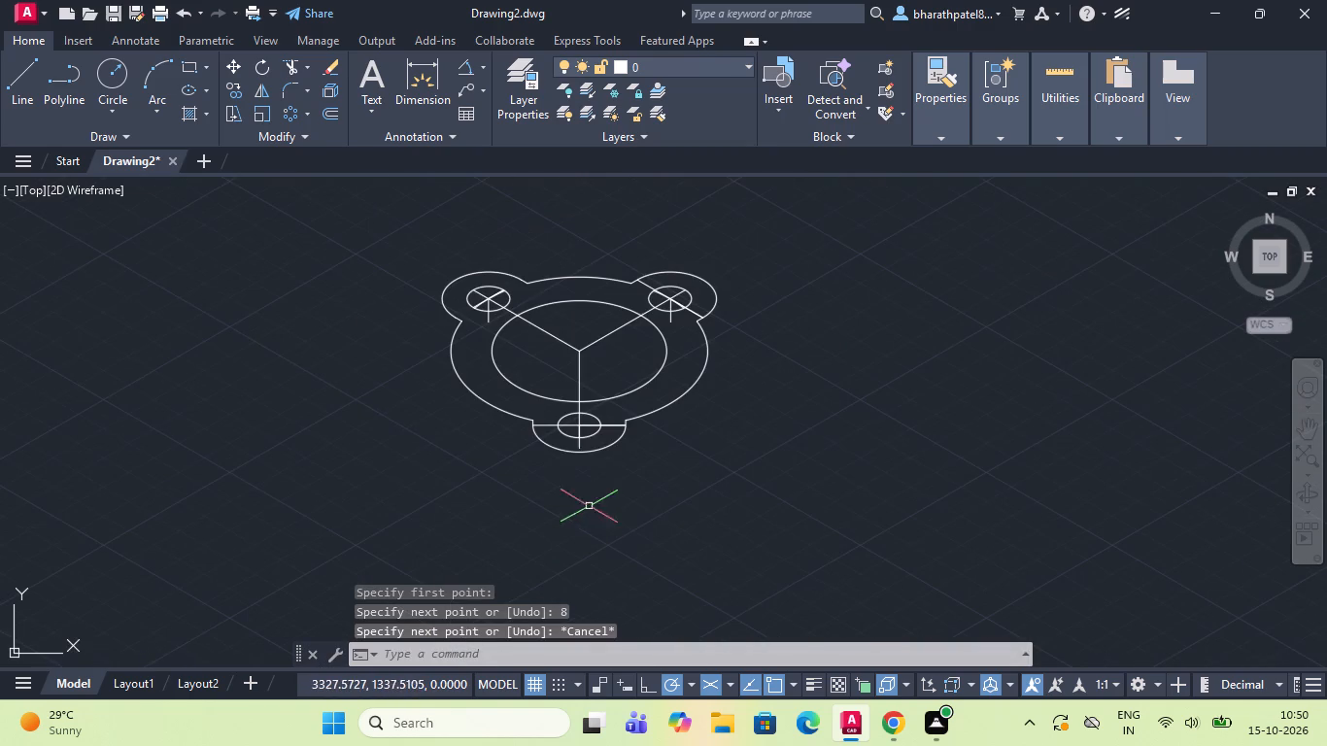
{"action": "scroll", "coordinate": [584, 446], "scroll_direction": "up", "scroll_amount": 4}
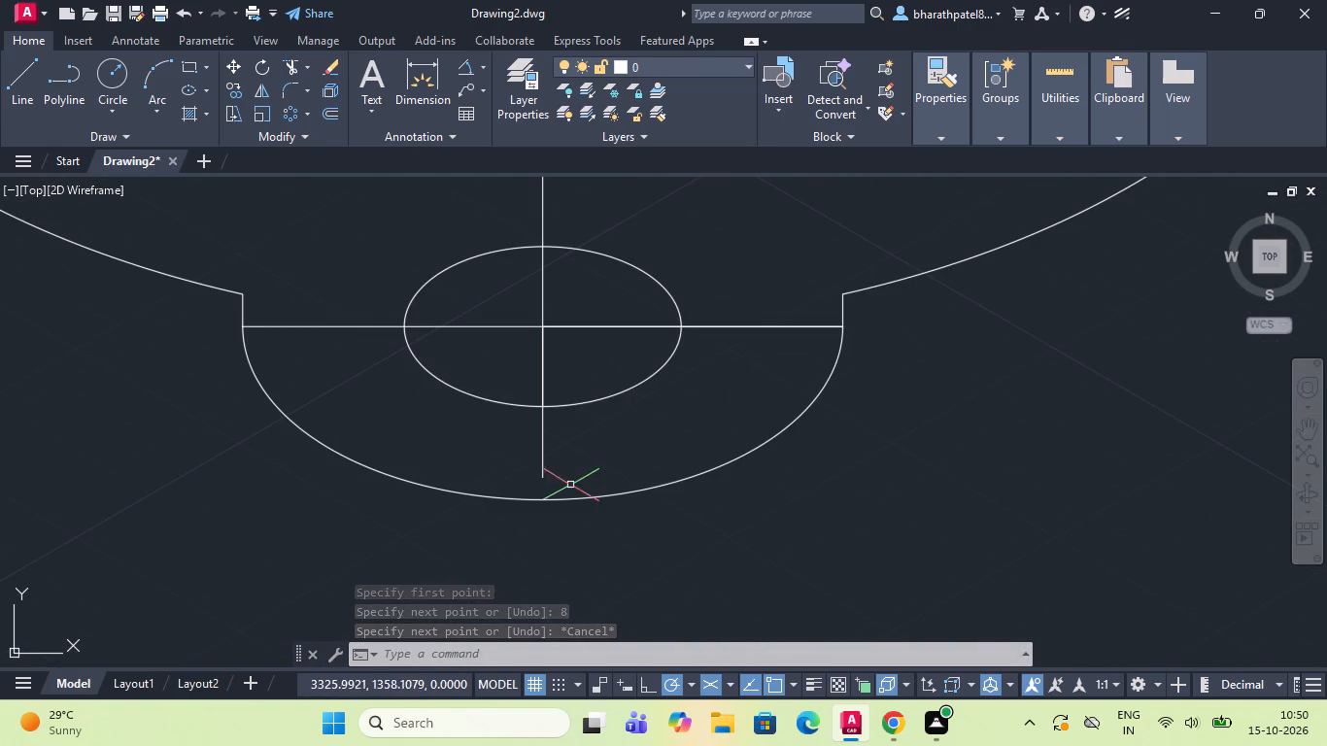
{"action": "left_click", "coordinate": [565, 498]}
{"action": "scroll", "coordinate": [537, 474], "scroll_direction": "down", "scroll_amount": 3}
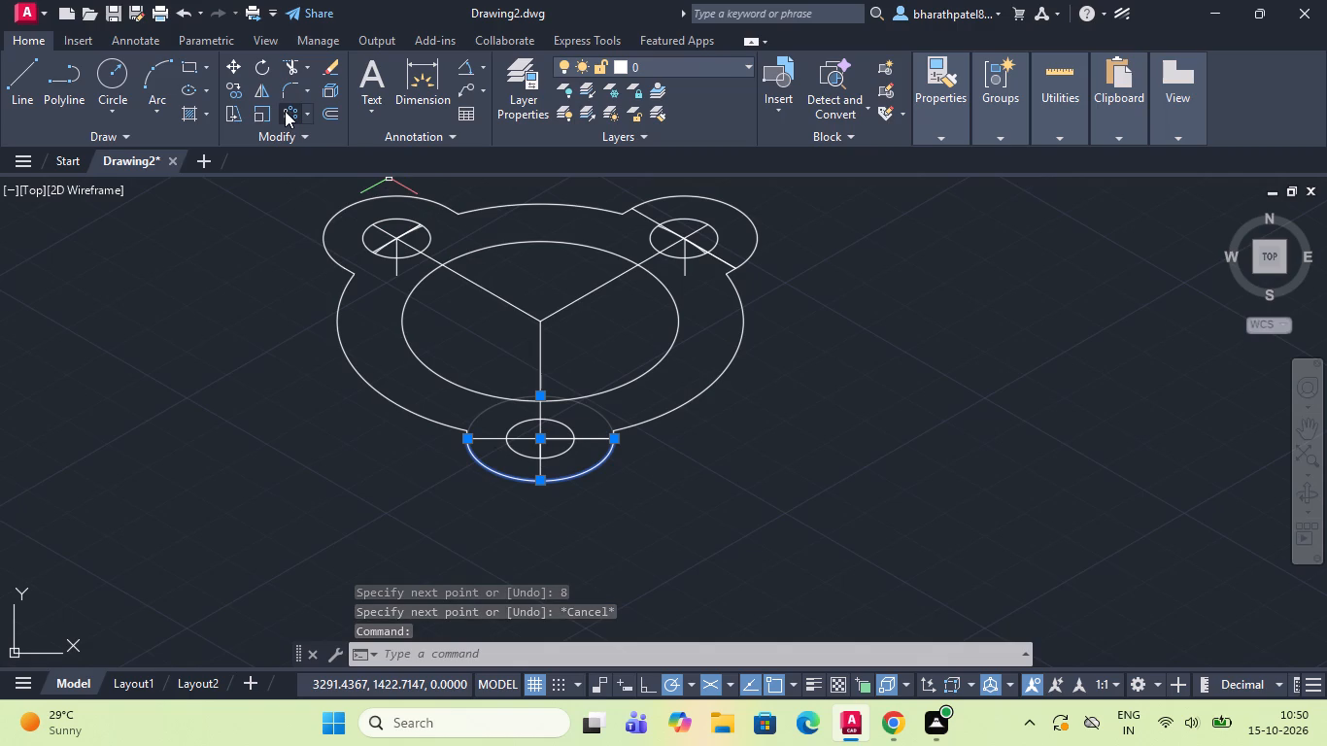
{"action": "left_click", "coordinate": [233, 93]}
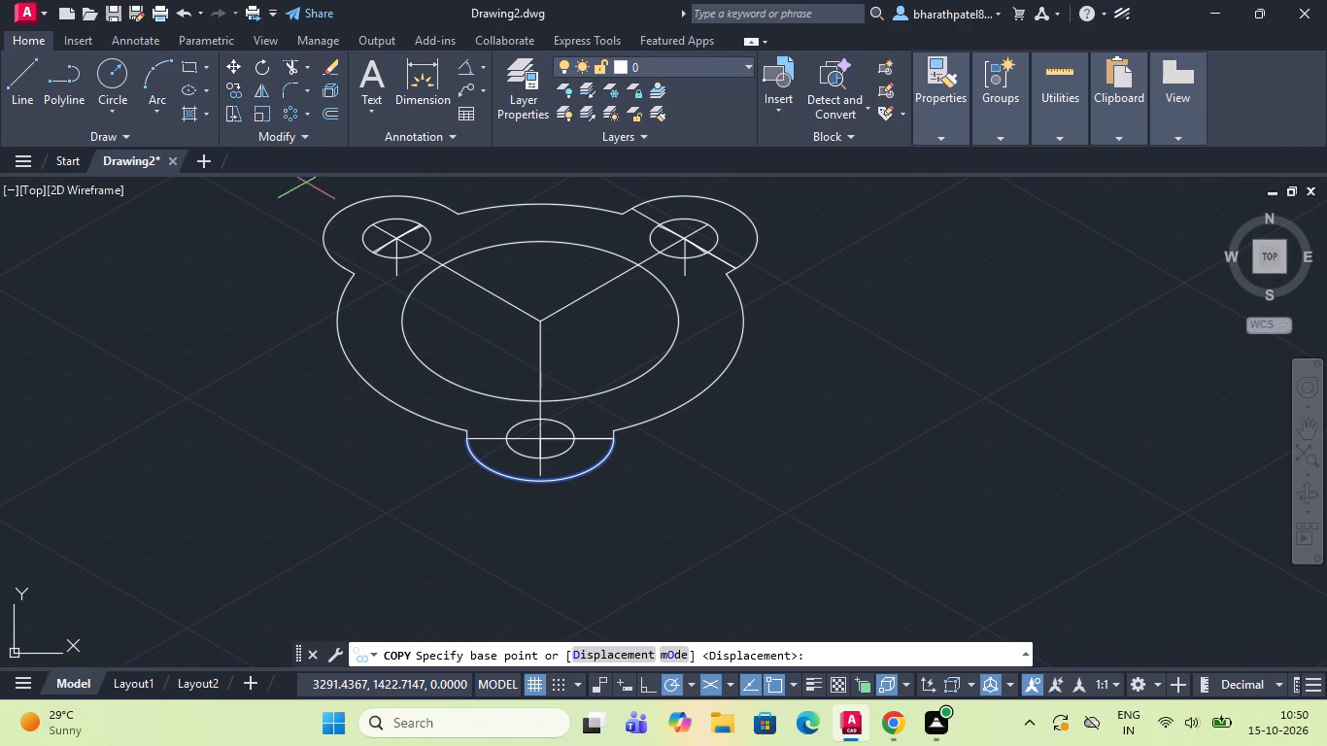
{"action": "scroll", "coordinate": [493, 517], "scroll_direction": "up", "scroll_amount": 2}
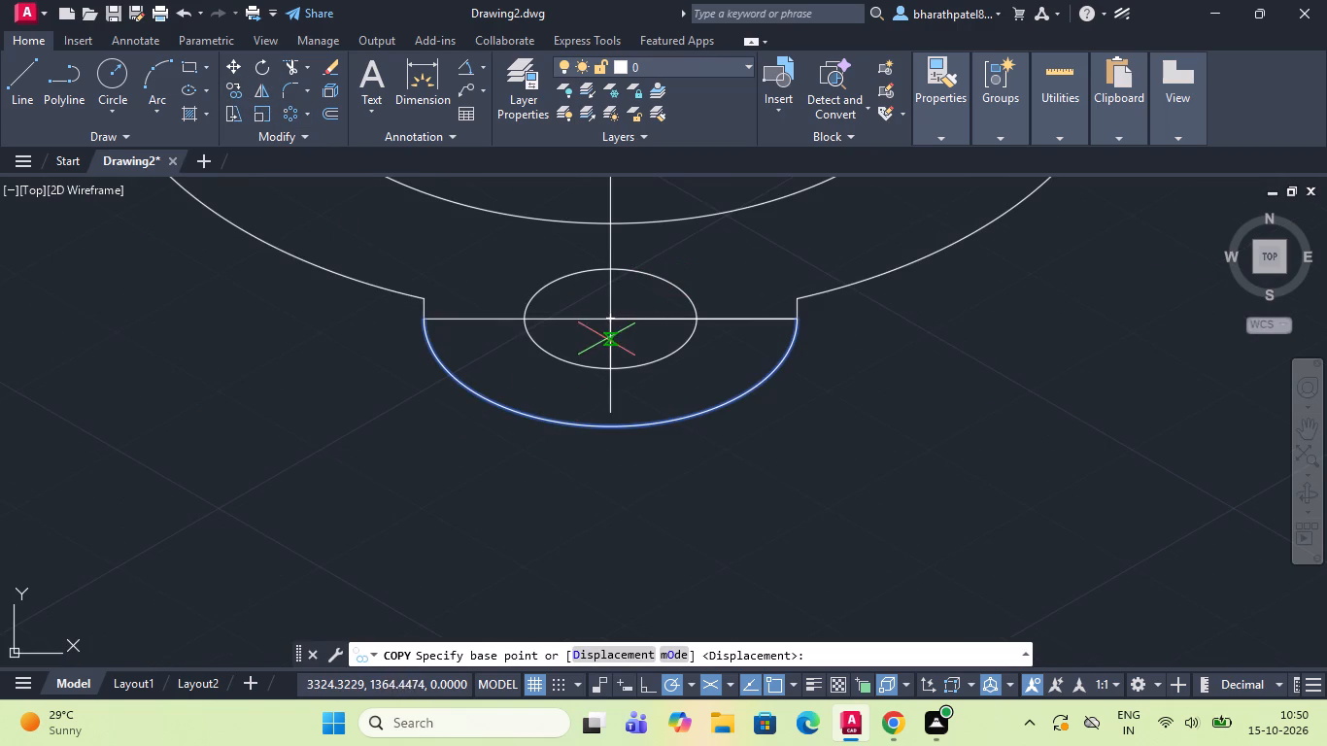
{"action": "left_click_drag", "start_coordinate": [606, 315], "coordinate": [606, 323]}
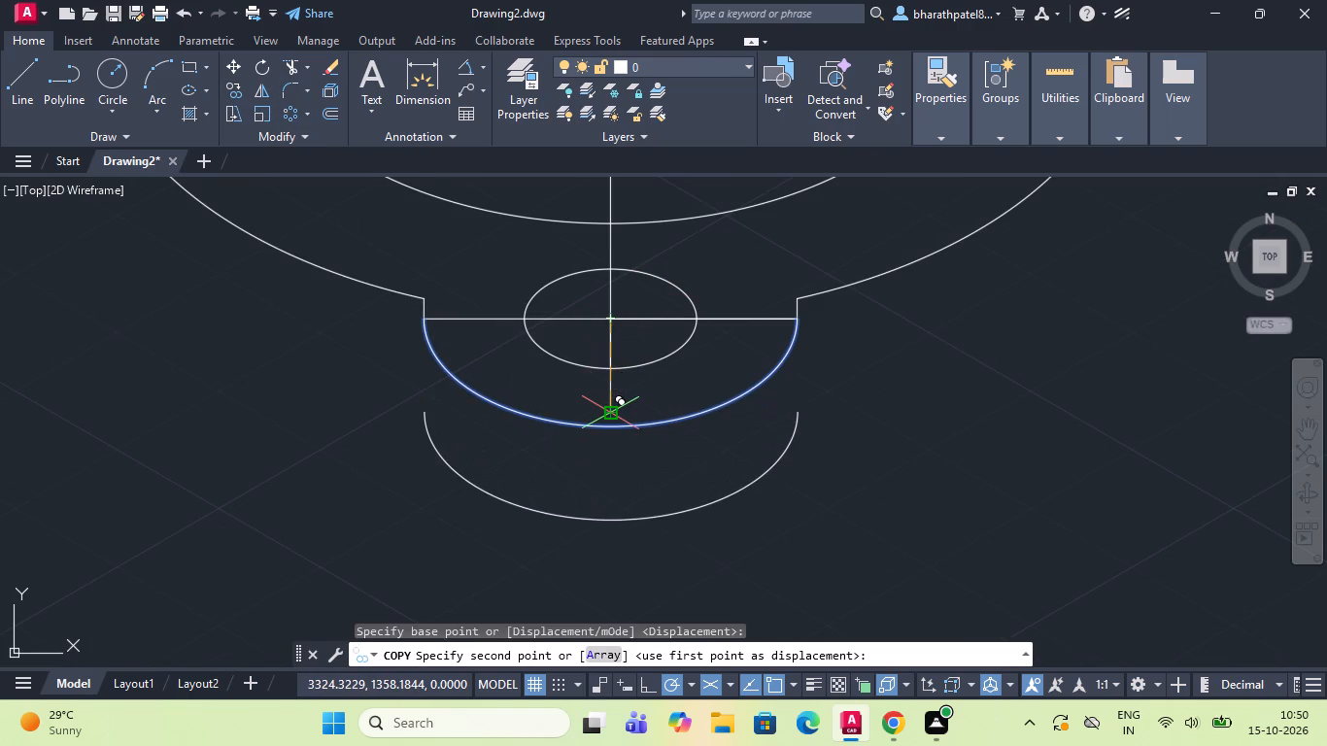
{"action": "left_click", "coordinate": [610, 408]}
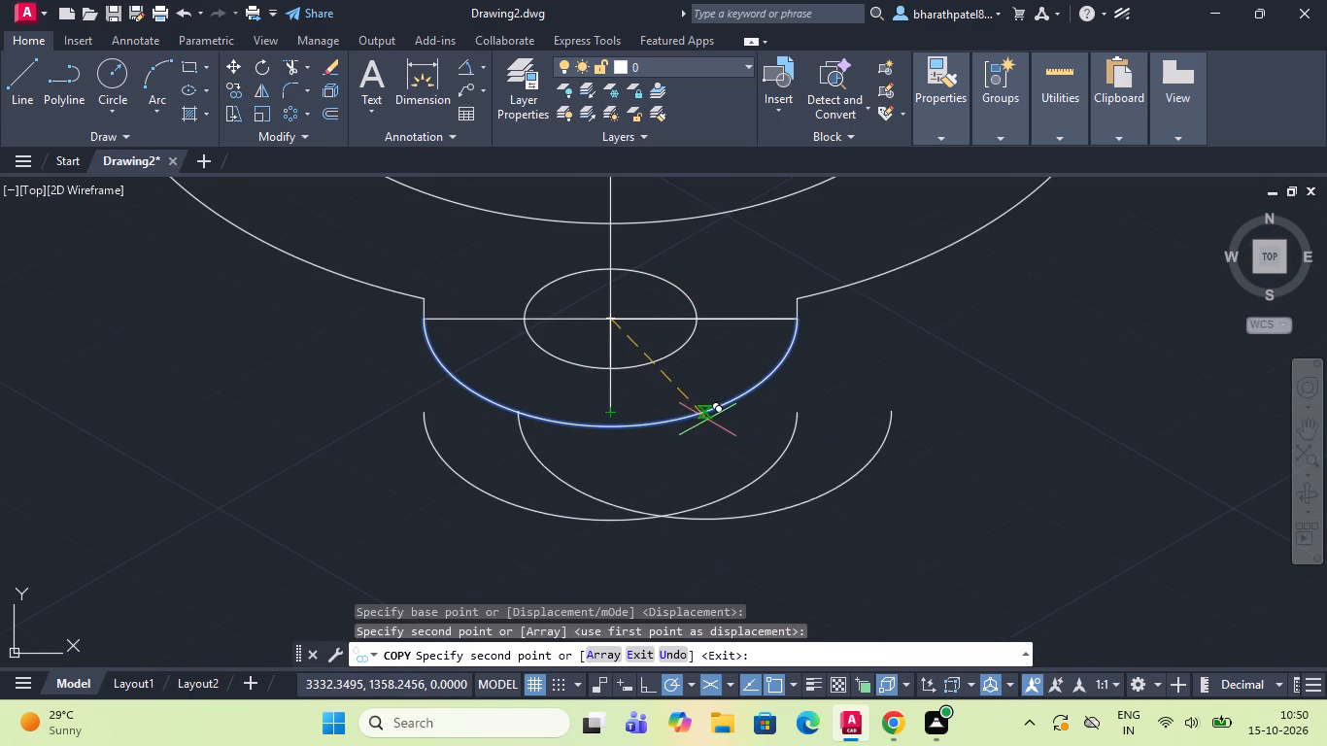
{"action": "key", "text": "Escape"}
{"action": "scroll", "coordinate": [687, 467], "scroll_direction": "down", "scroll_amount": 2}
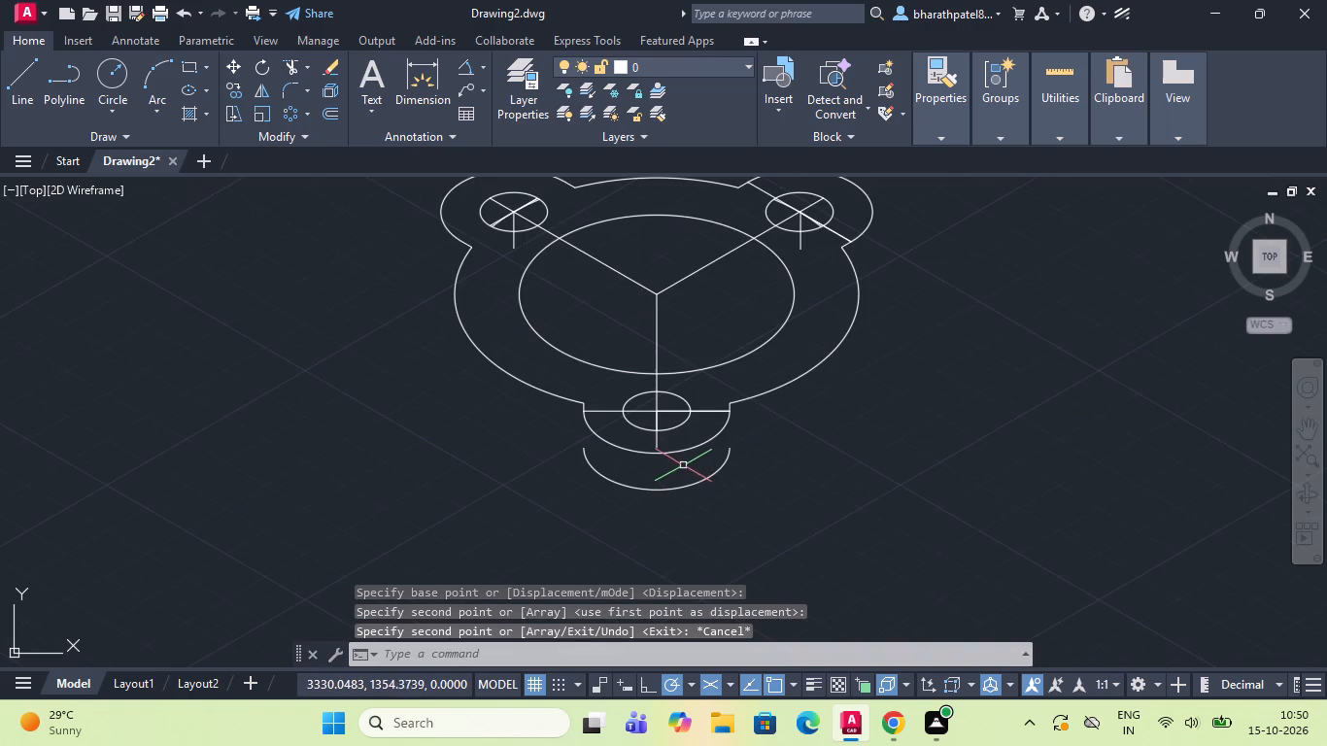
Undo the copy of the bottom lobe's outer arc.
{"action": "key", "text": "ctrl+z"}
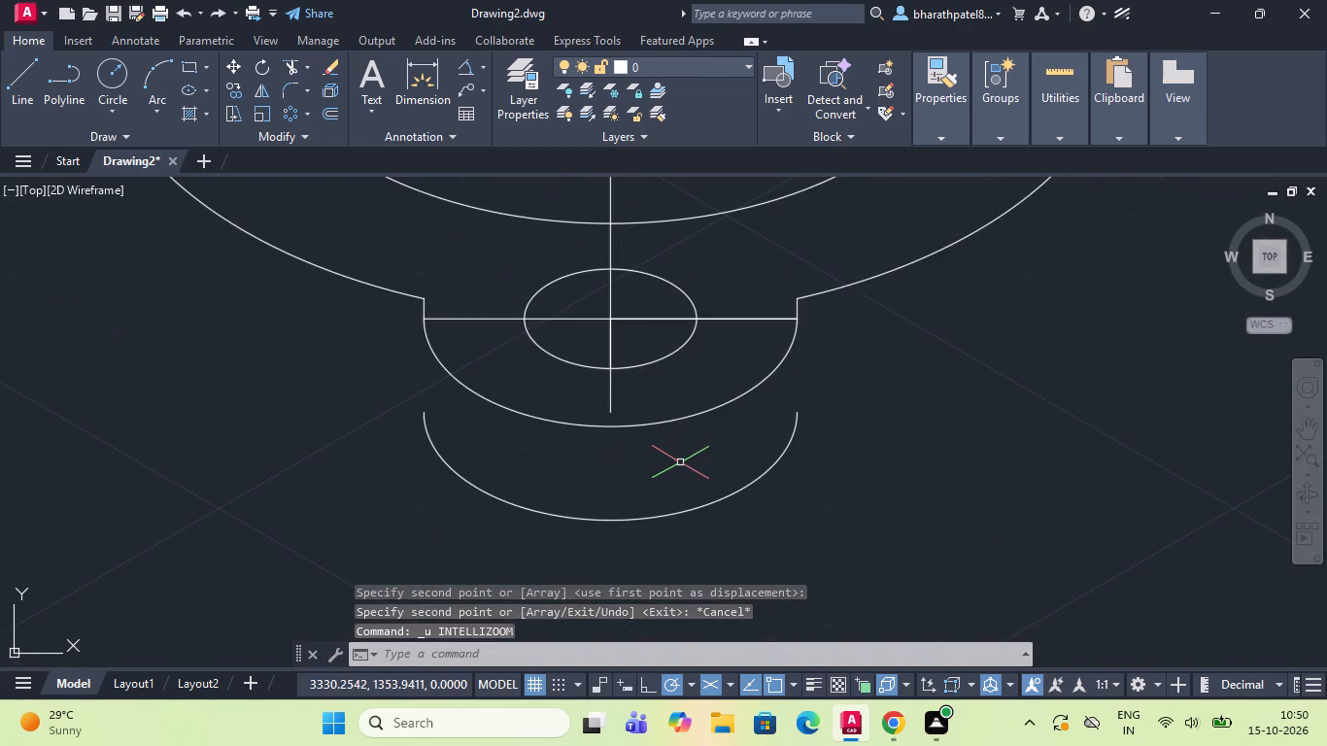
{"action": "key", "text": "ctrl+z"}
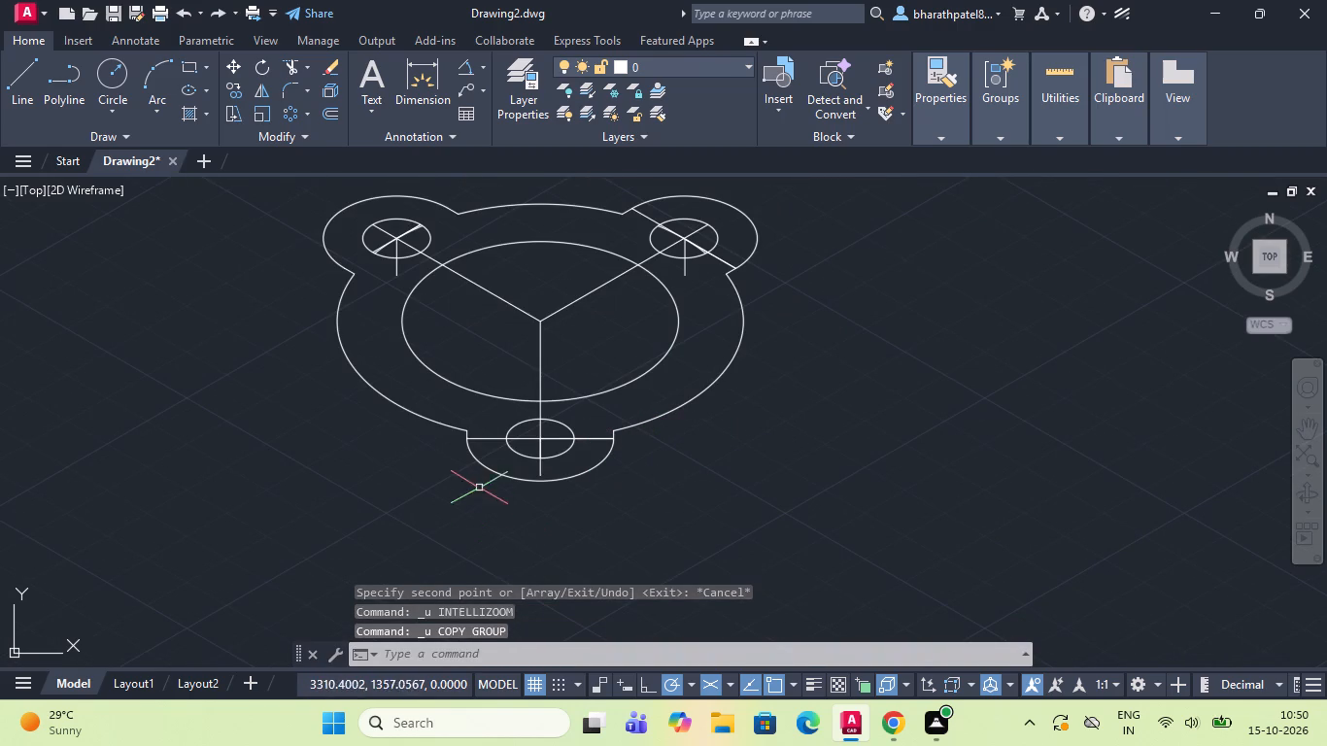
Copy the bottom lobe's outer arc and its two short side lines from the hole centre to the 8-unit vertical line's lower end.
{"action": "scroll", "coordinate": [443, 443], "scroll_direction": "up", "scroll_amount": 3}
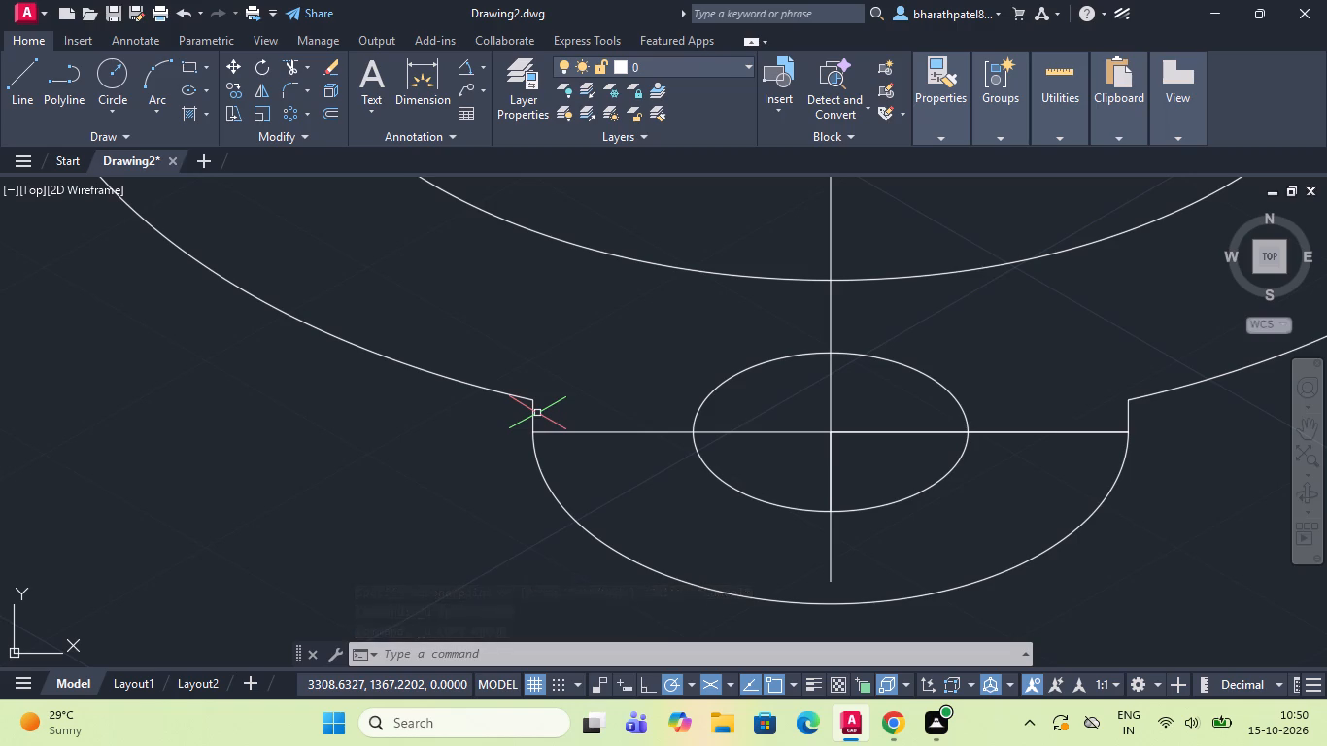
{"action": "left_click", "coordinate": [532, 413]}
{"action": "left_click", "coordinate": [542, 466]}
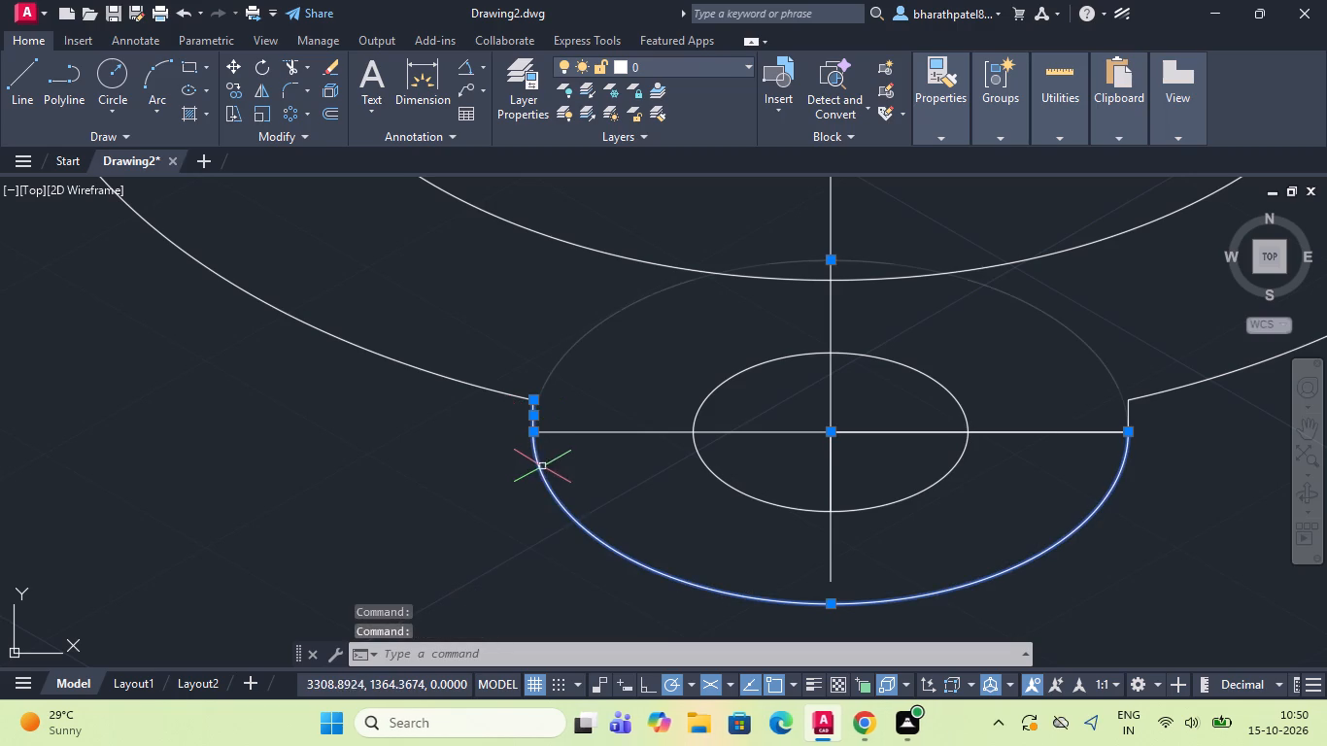
{"action": "left_click", "coordinate": [1128, 410]}
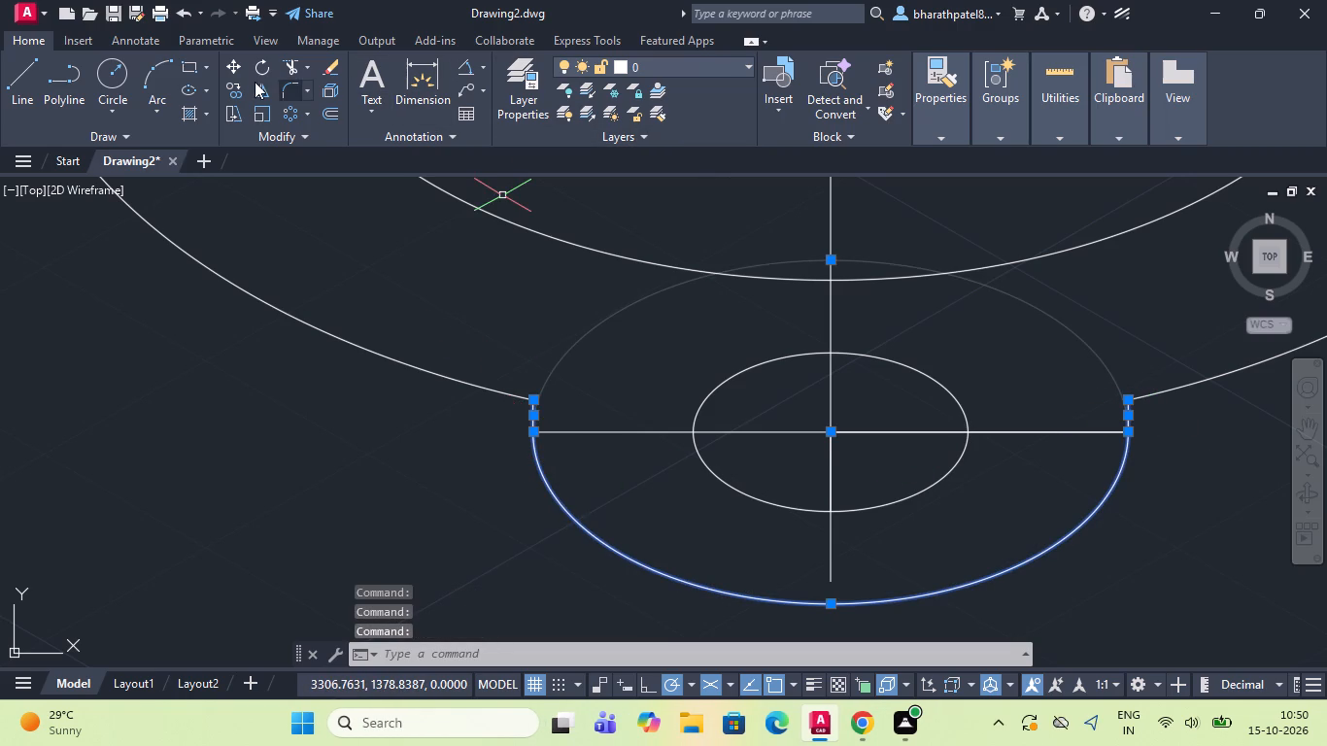
{"action": "left_click", "coordinate": [234, 91]}
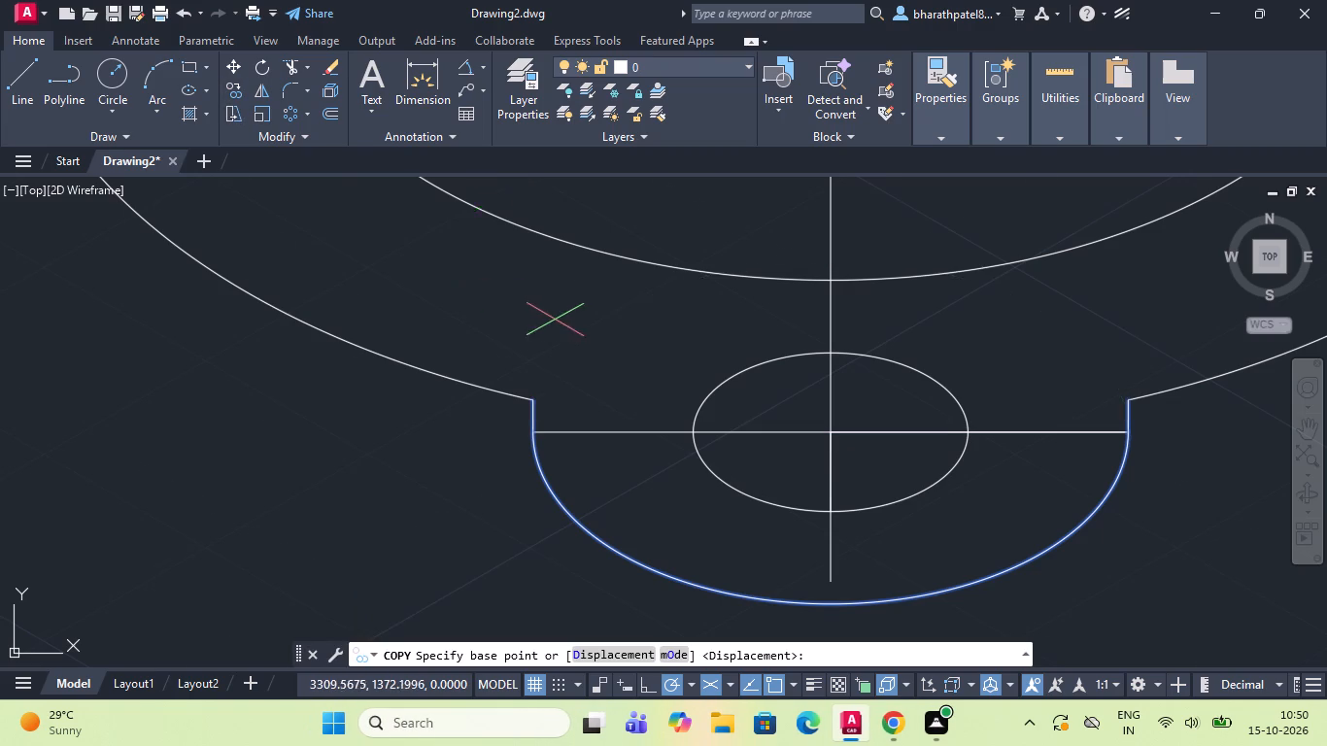
{"action": "scroll", "coordinate": [558, 320], "scroll_direction": "down", "scroll_amount": 2}
{"action": "scroll", "coordinate": [665, 360], "scroll_direction": "up", "scroll_amount": 4}
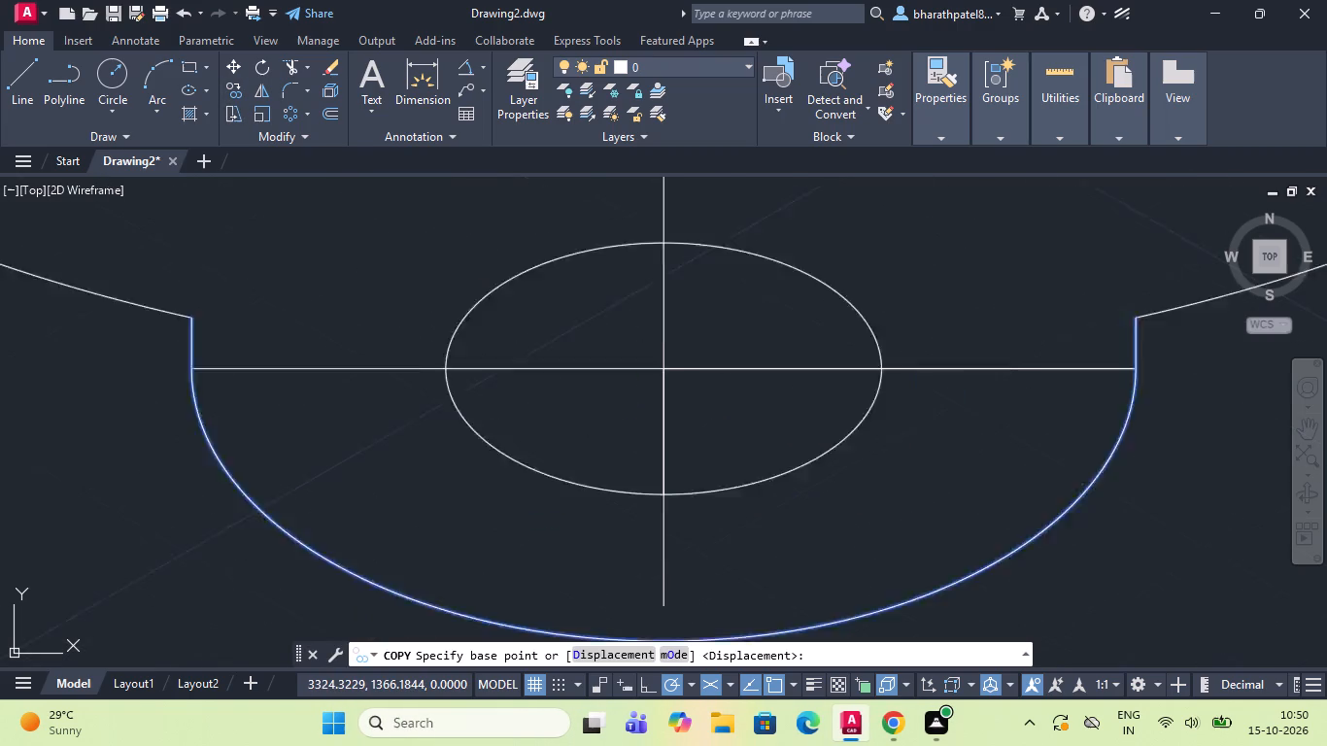
{"action": "left_click", "coordinate": [667, 369]}
{"action": "scroll", "coordinate": [667, 369], "scroll_direction": "down", "scroll_amount": 3}
{"action": "scroll", "coordinate": [663, 454], "scroll_direction": "up", "scroll_amount": 4}
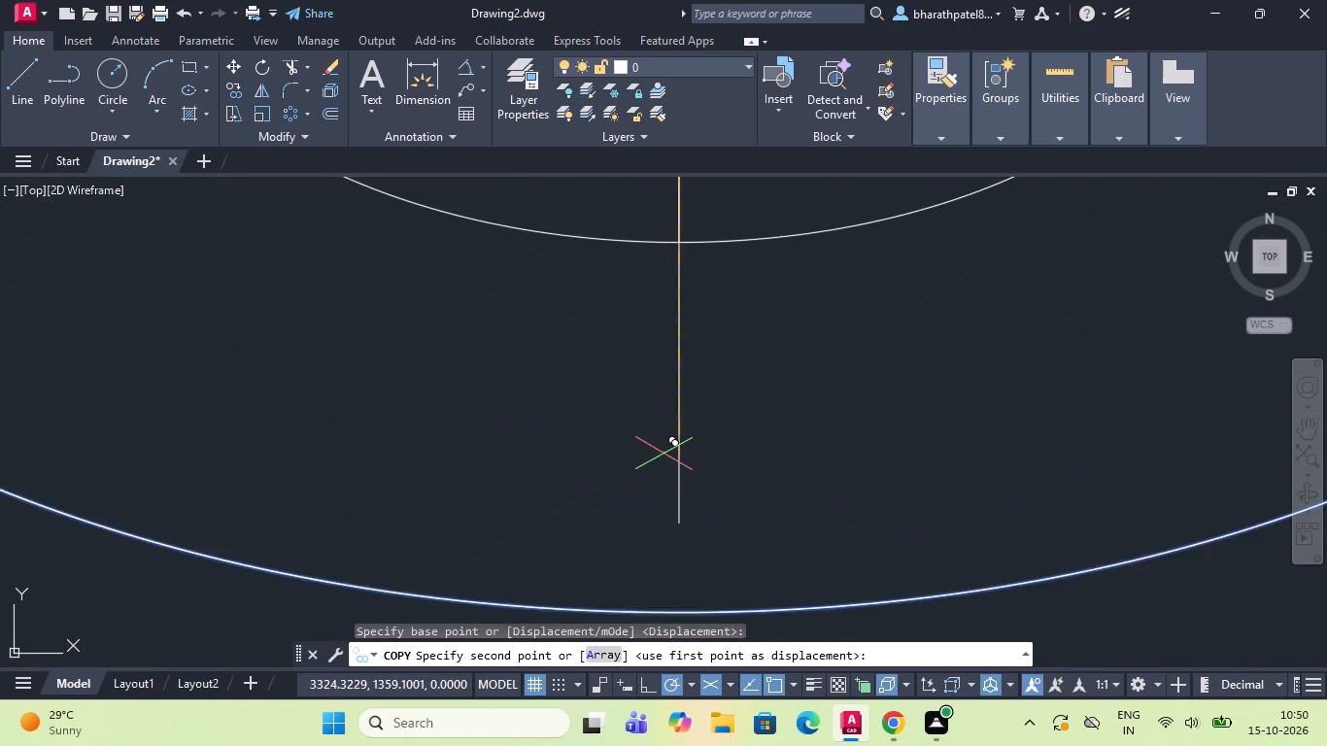
{"action": "scroll", "coordinate": [663, 455], "scroll_direction": "down", "scroll_amount": 2}
{"action": "scroll", "coordinate": [677, 477], "scroll_direction": "up", "scroll_amount": 4}
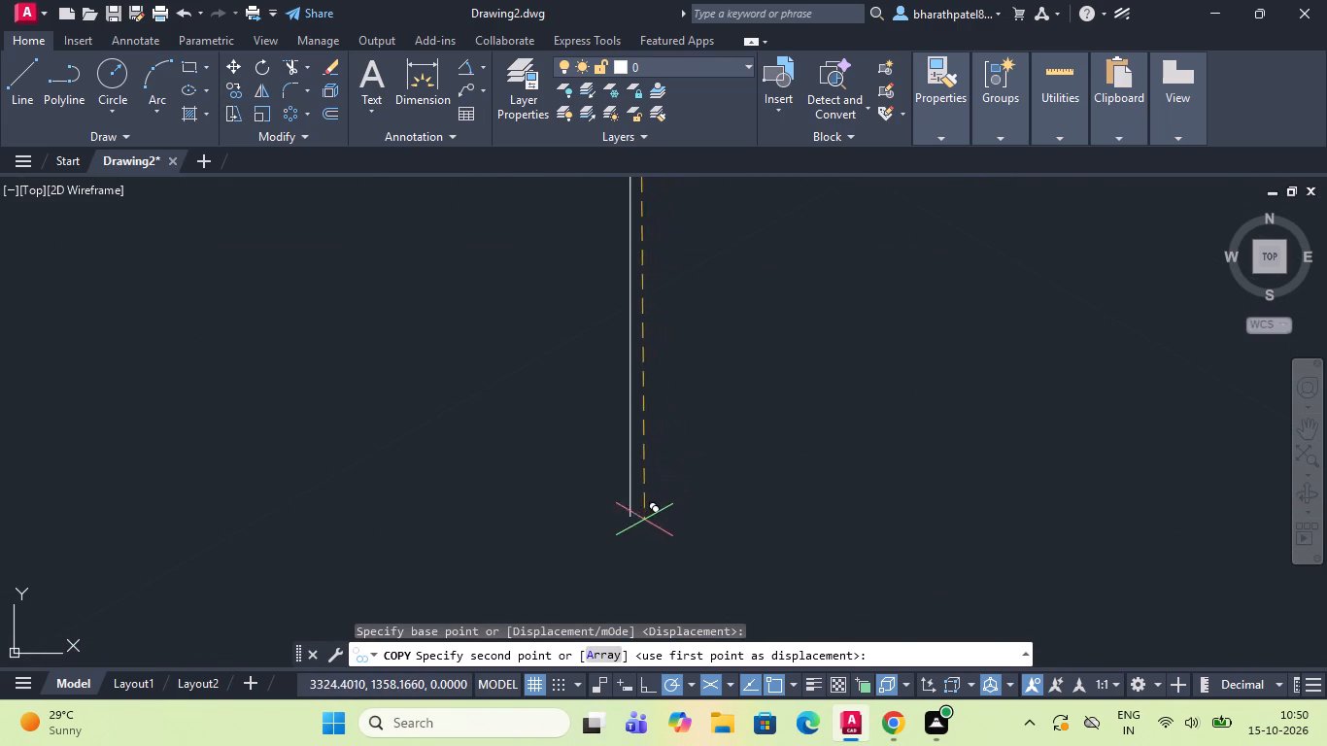
{"action": "left_click", "coordinate": [634, 517]}
{"action": "scroll", "coordinate": [636, 515], "scroll_direction": "down", "scroll_amount": 5}
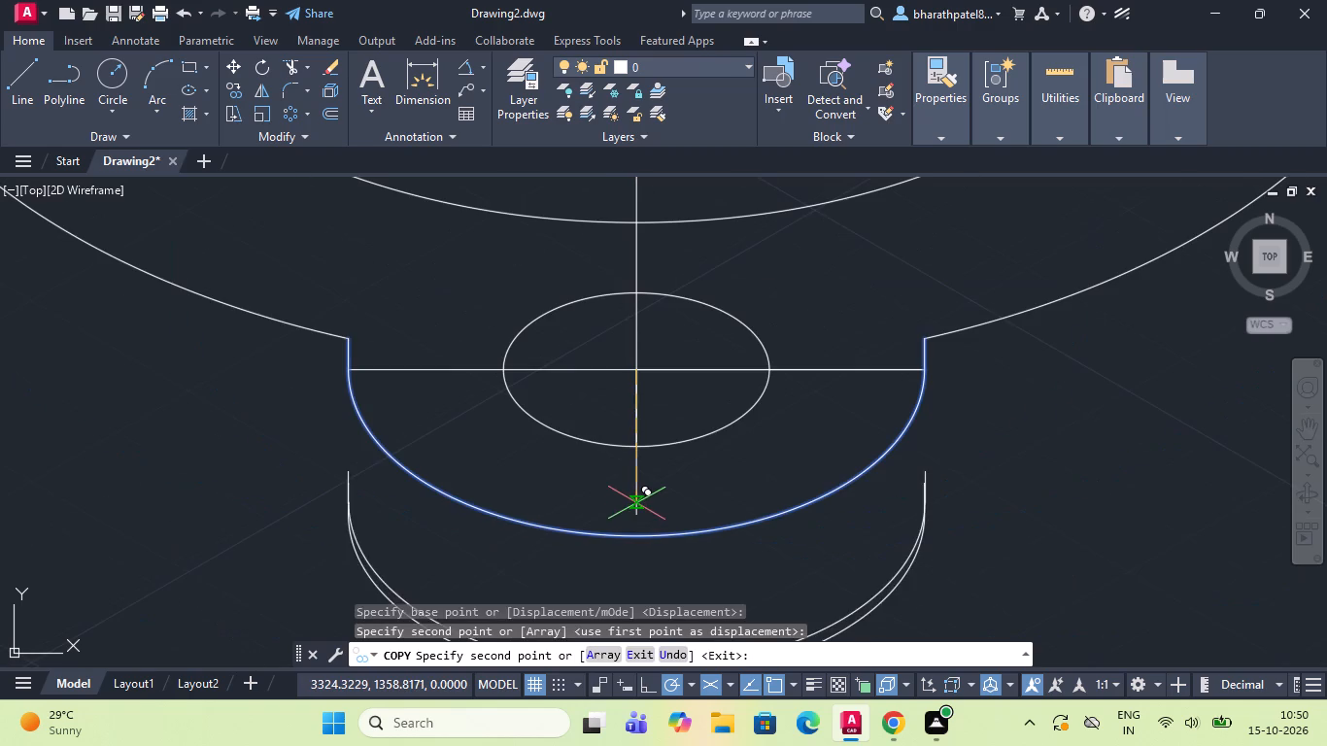
{"action": "key", "text": "Escape"}
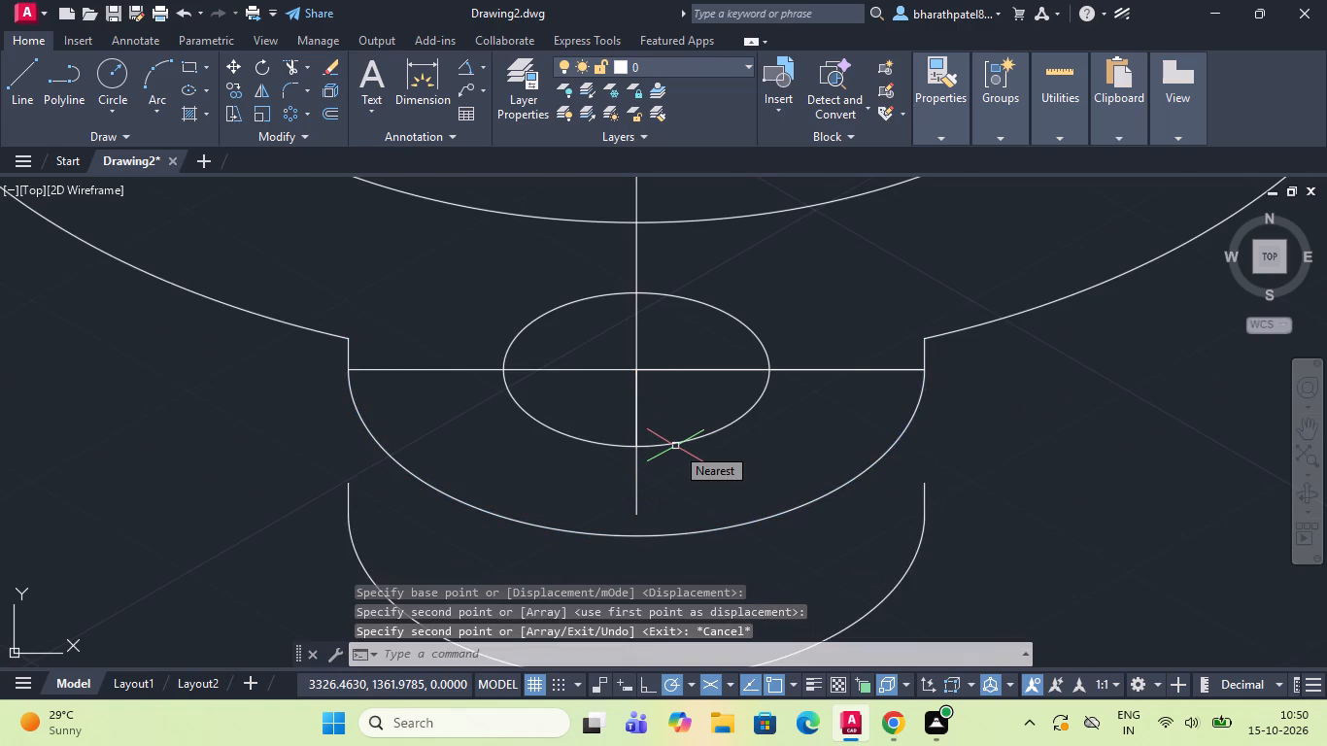
Copy the upper-right lobe's outer arc and its two short edge lines from the hole centre to the 8-unit vertical line's lower end.
{"action": "scroll", "coordinate": [419, 320], "scroll_direction": "down", "scroll_amount": 1}
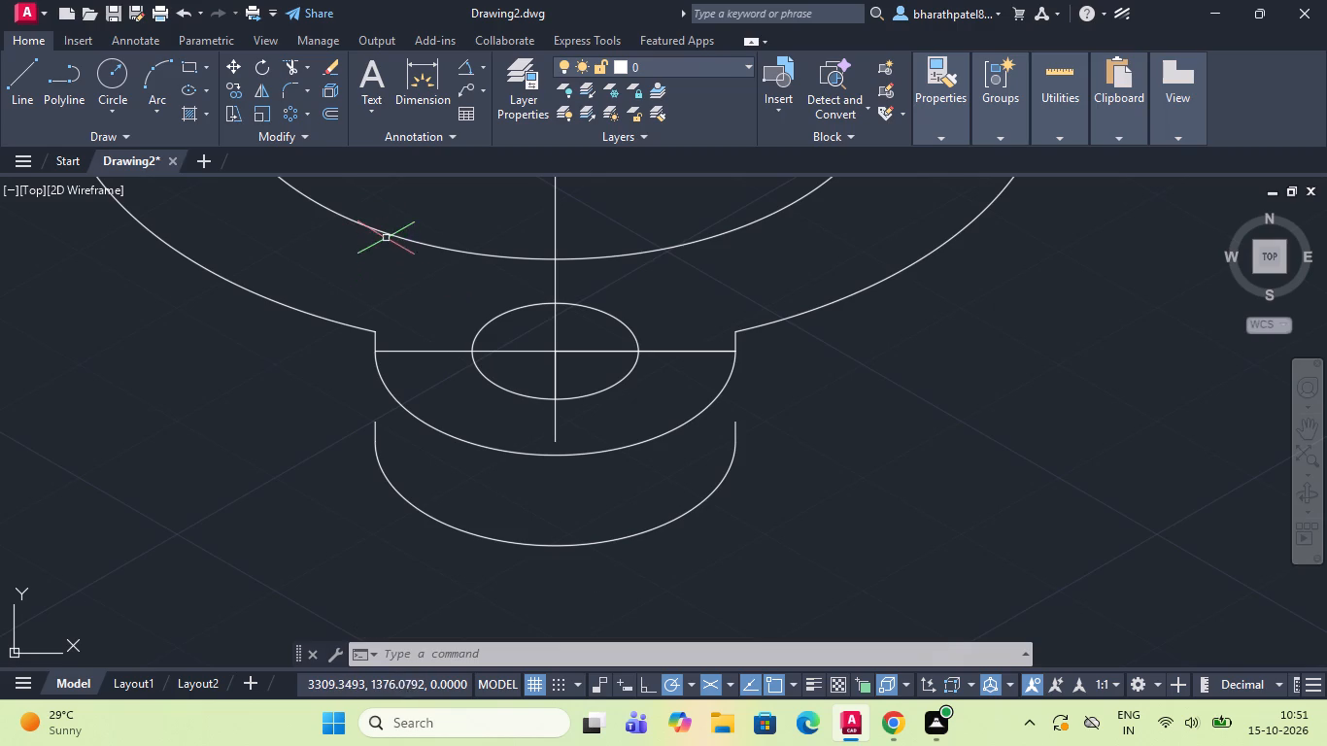
{"action": "scroll", "coordinate": [390, 224], "scroll_direction": "down", "scroll_amount": 5}
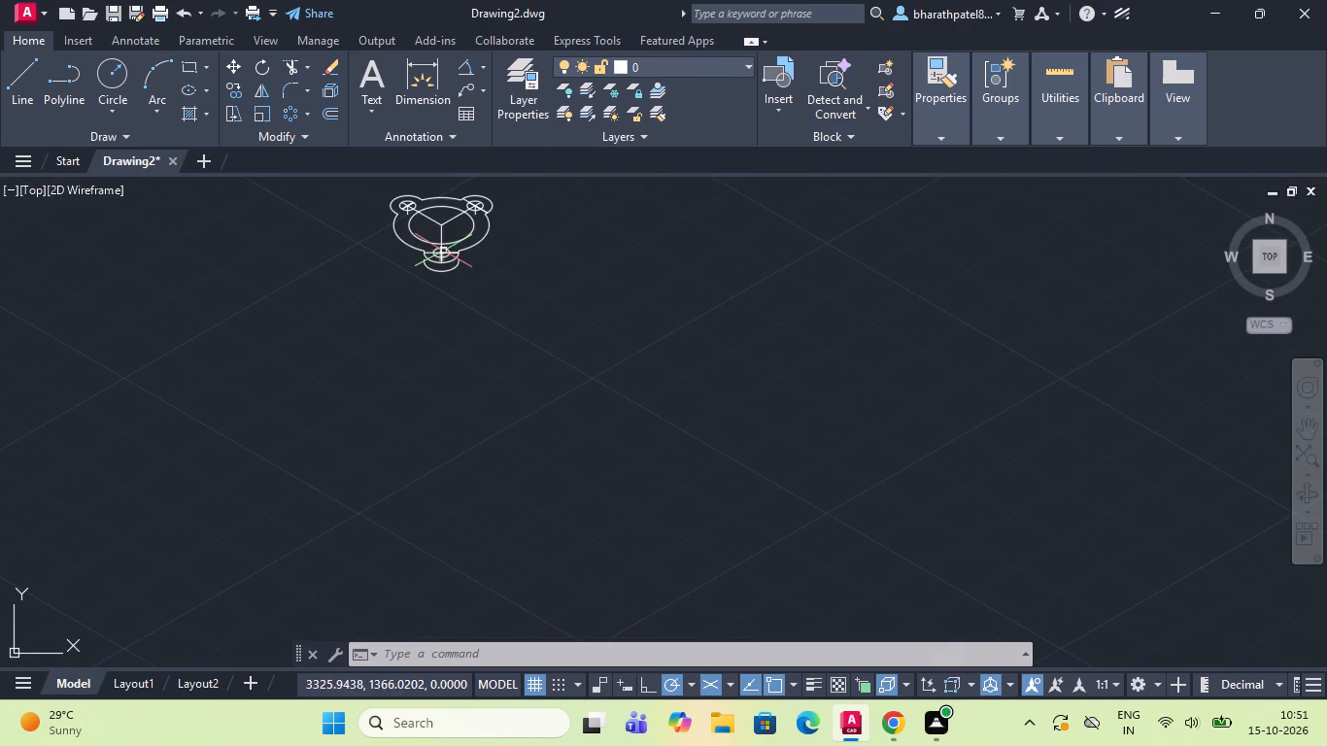
{"action": "scroll", "coordinate": [431, 218], "scroll_direction": "up", "scroll_amount": 3}
{"action": "scroll", "coordinate": [431, 218], "scroll_direction": "down", "scroll_amount": 4}
{"action": "scroll", "coordinate": [423, 189], "scroll_direction": "up", "scroll_amount": 7}
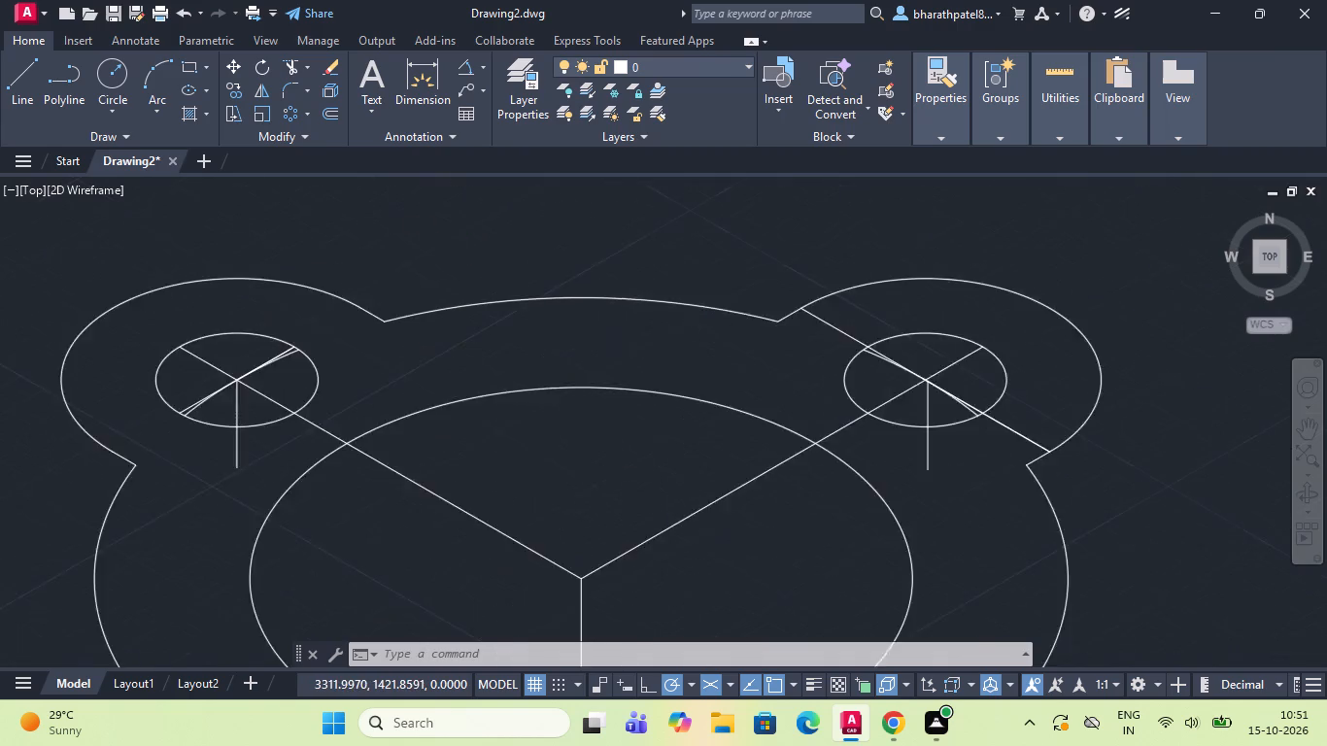
{"action": "scroll", "coordinate": [445, 245], "scroll_direction": "down", "scroll_amount": 2}
{"action": "scroll", "coordinate": [756, 425], "scroll_direction": "down", "scroll_amount": 1}
{"action": "scroll", "coordinate": [811, 407], "scroll_direction": "up", "scroll_amount": 2}
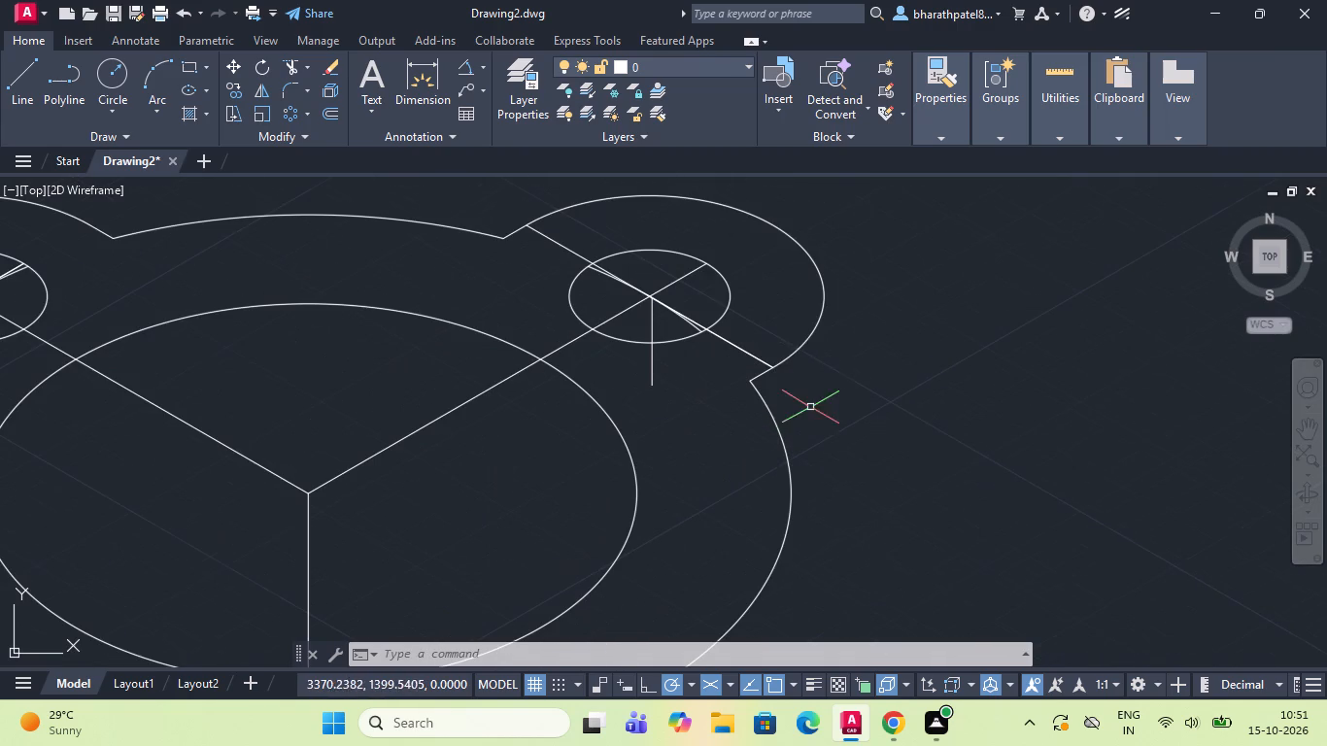
{"action": "left_click", "coordinate": [810, 329]}
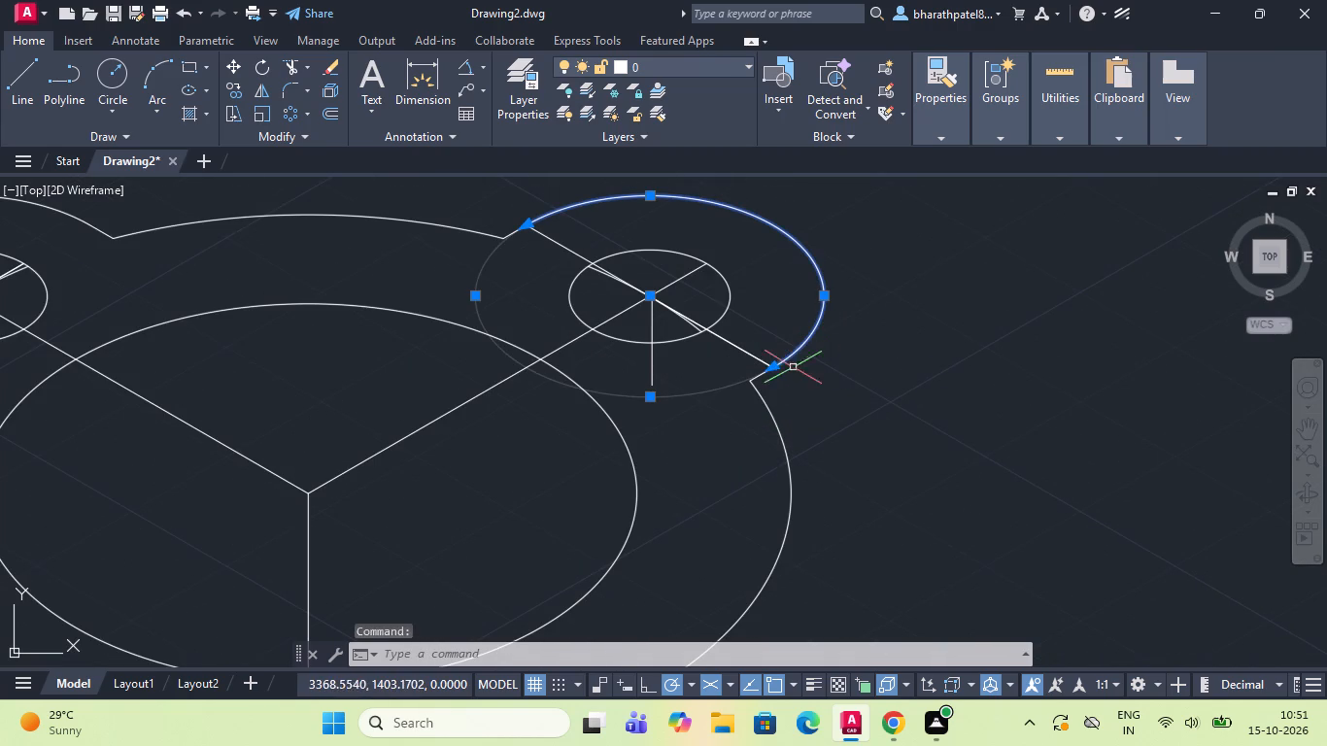
{"action": "left_click", "coordinate": [757, 377]}
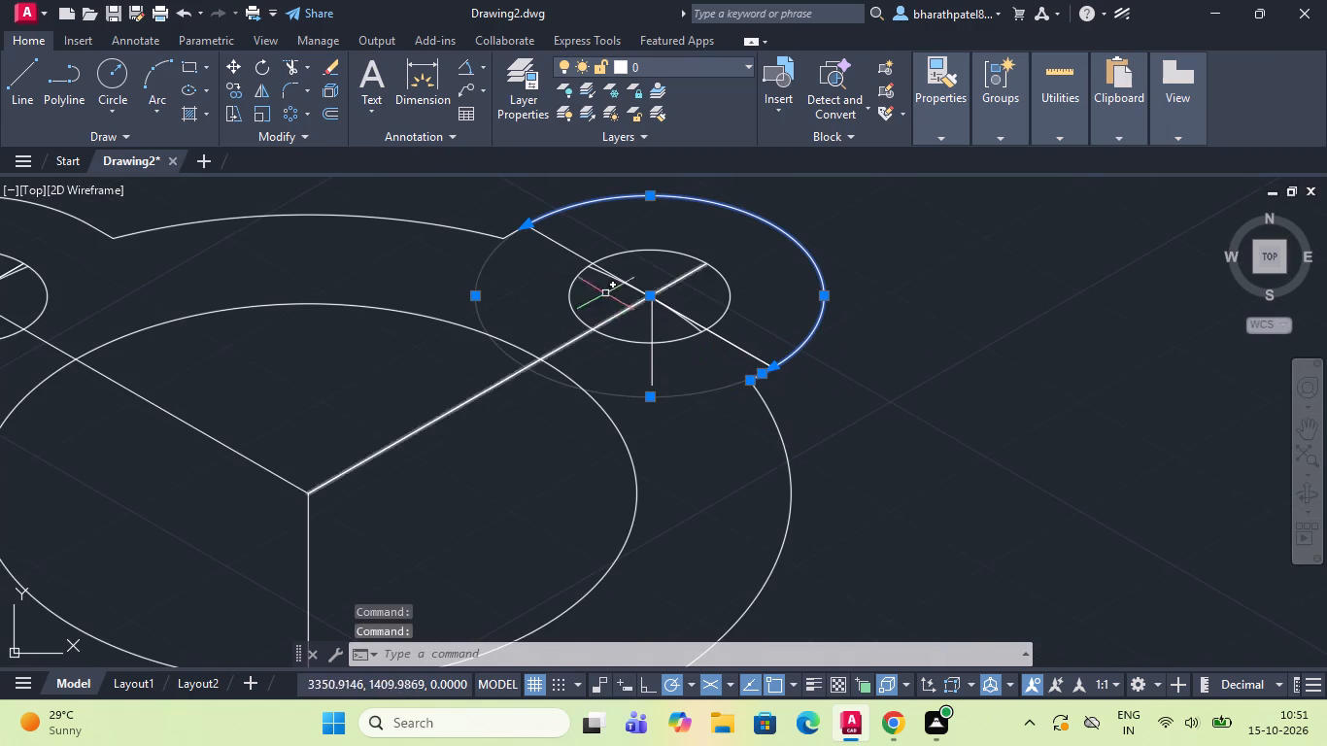
{"action": "scroll", "coordinate": [500, 230], "scroll_direction": "up", "scroll_amount": 4}
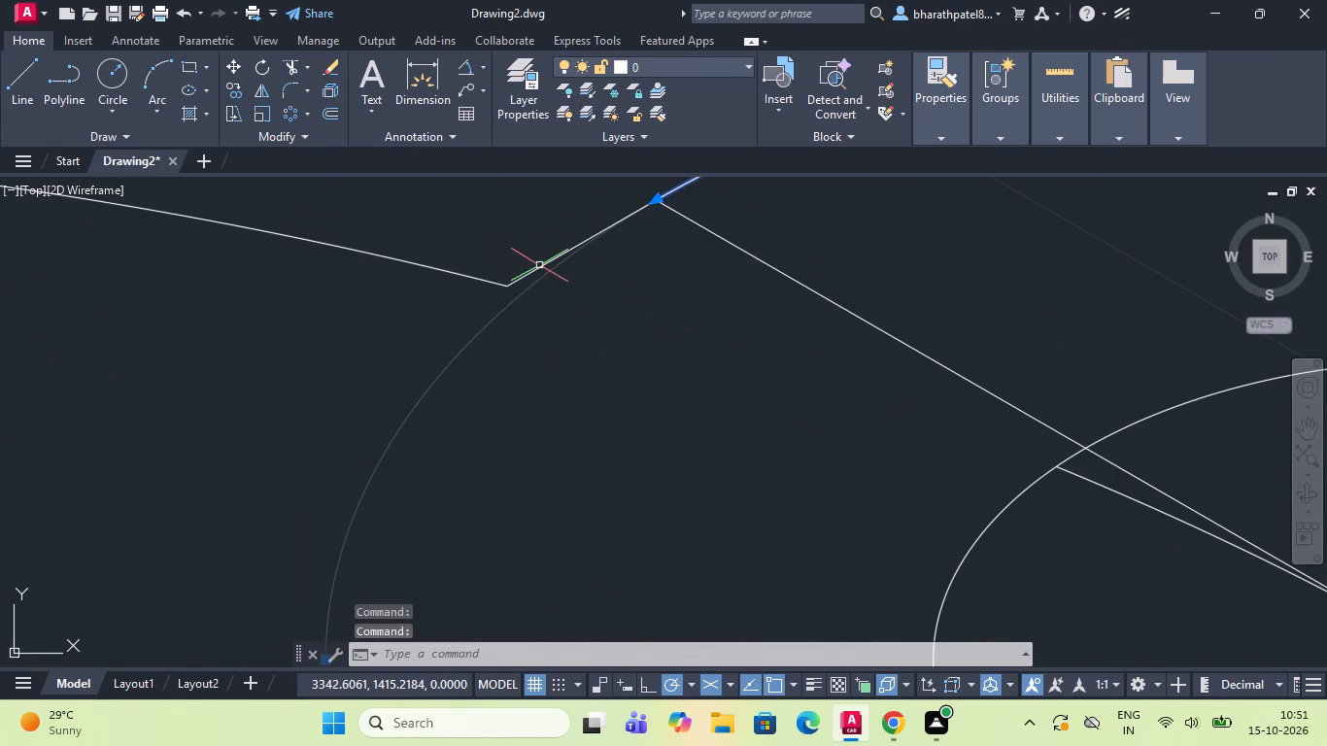
{"action": "left_click", "coordinate": [541, 265]}
{"action": "scroll", "coordinate": [541, 261], "scroll_direction": "down", "scroll_amount": 4}
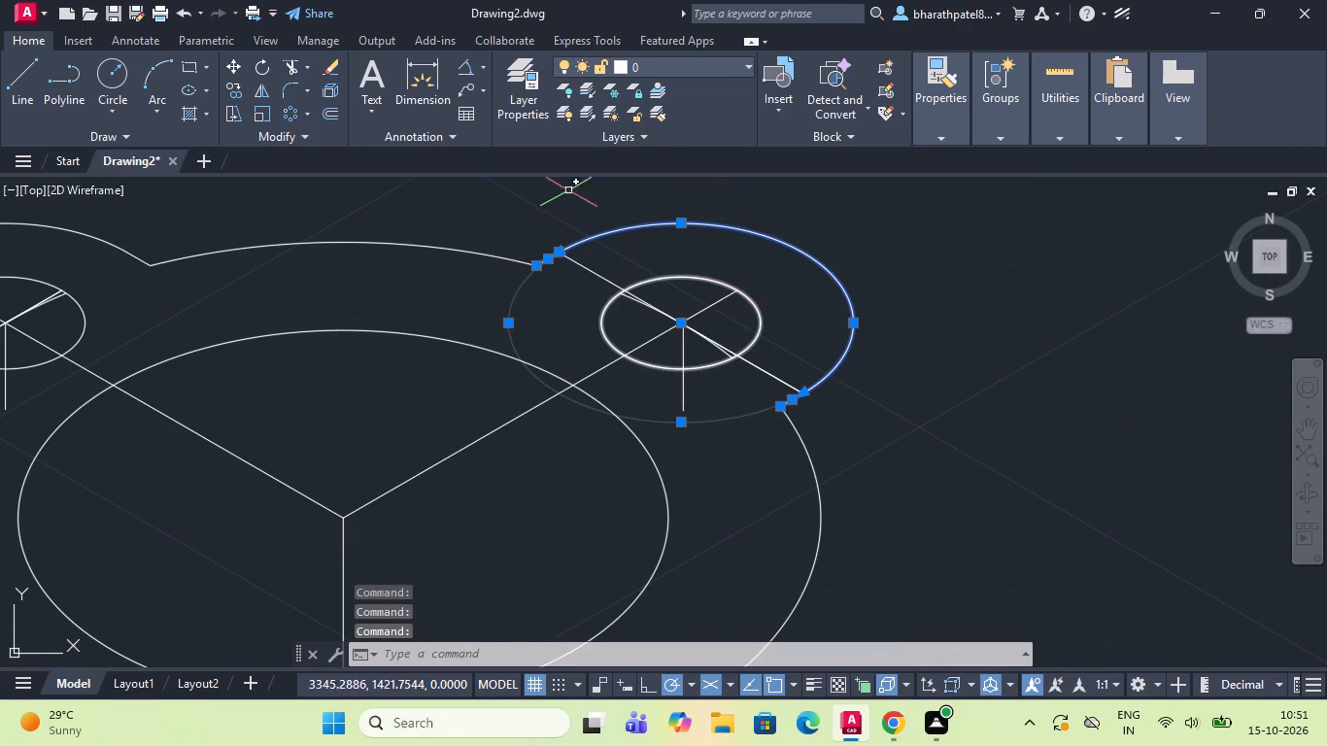
{"action": "left_click", "coordinate": [233, 86]}
{"action": "left_click", "coordinate": [689, 323]}
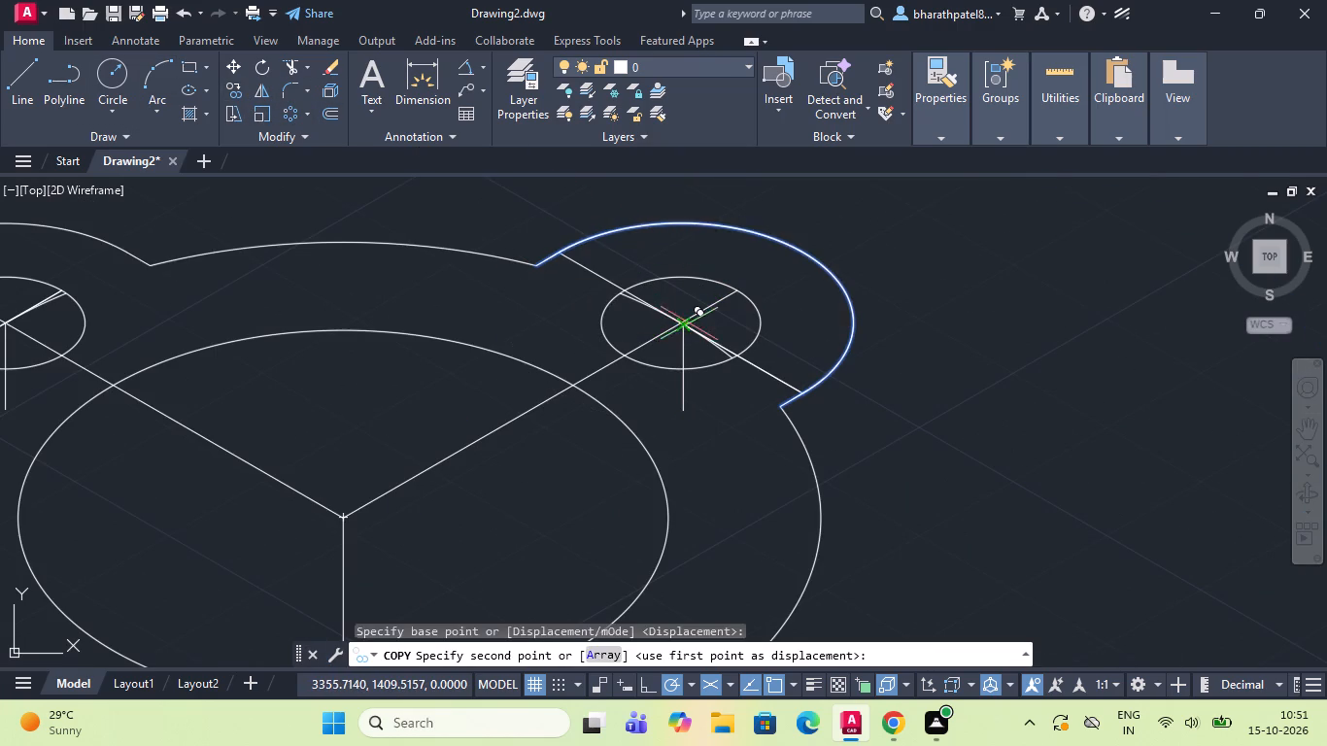
{"action": "scroll", "coordinate": [690, 323], "scroll_direction": "down", "scroll_amount": 1}
{"action": "scroll", "coordinate": [692, 390], "scroll_direction": "up", "scroll_amount": 3}
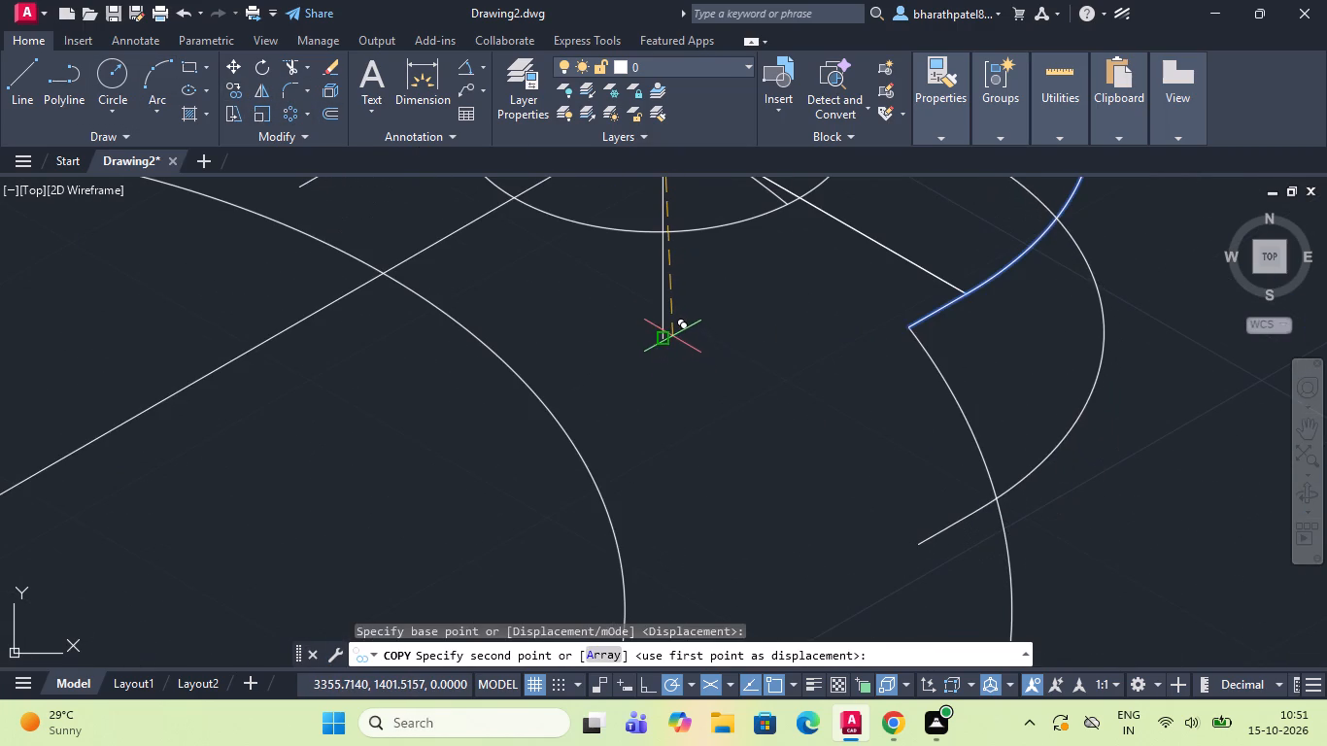
{"action": "scroll", "coordinate": [671, 334], "scroll_direction": "up", "scroll_amount": 2}
{"action": "left_click", "coordinate": [654, 350]}
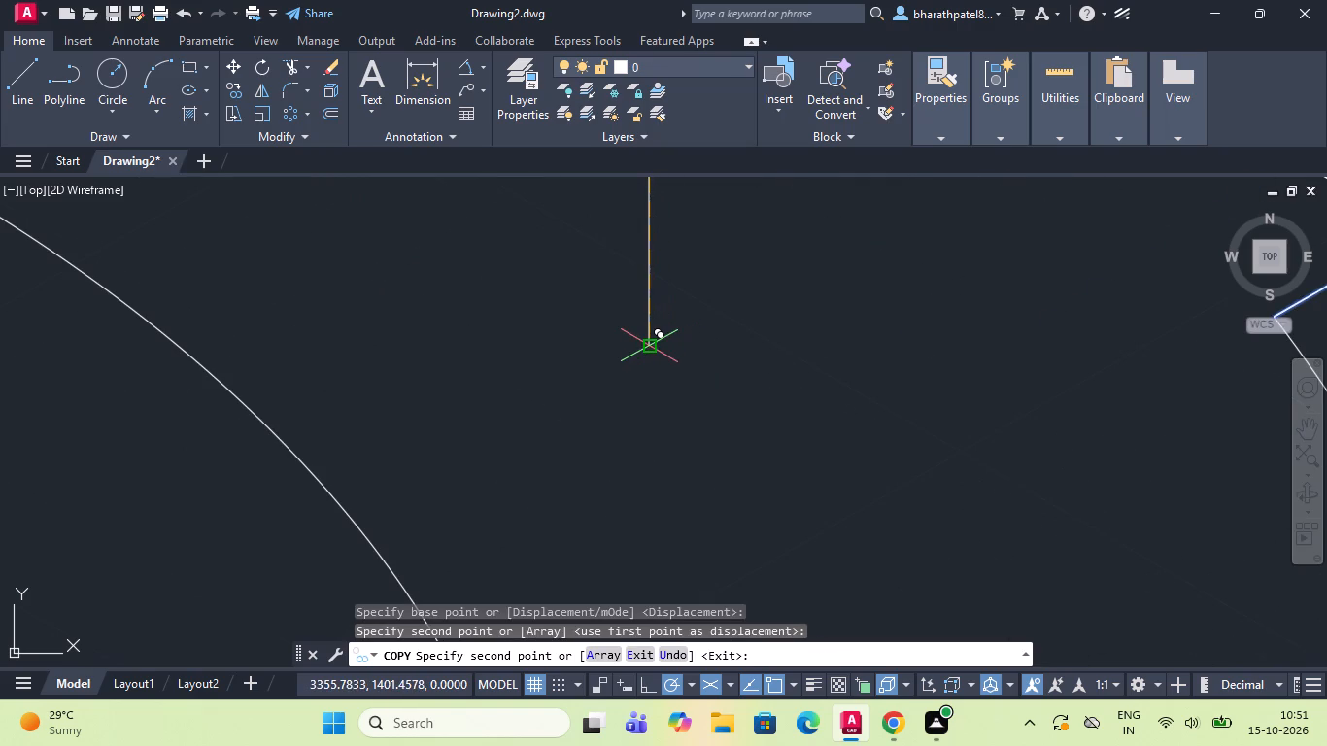
{"action": "scroll", "coordinate": [654, 350], "scroll_direction": "down", "scroll_amount": 5}
{"action": "key", "text": "Escape"}
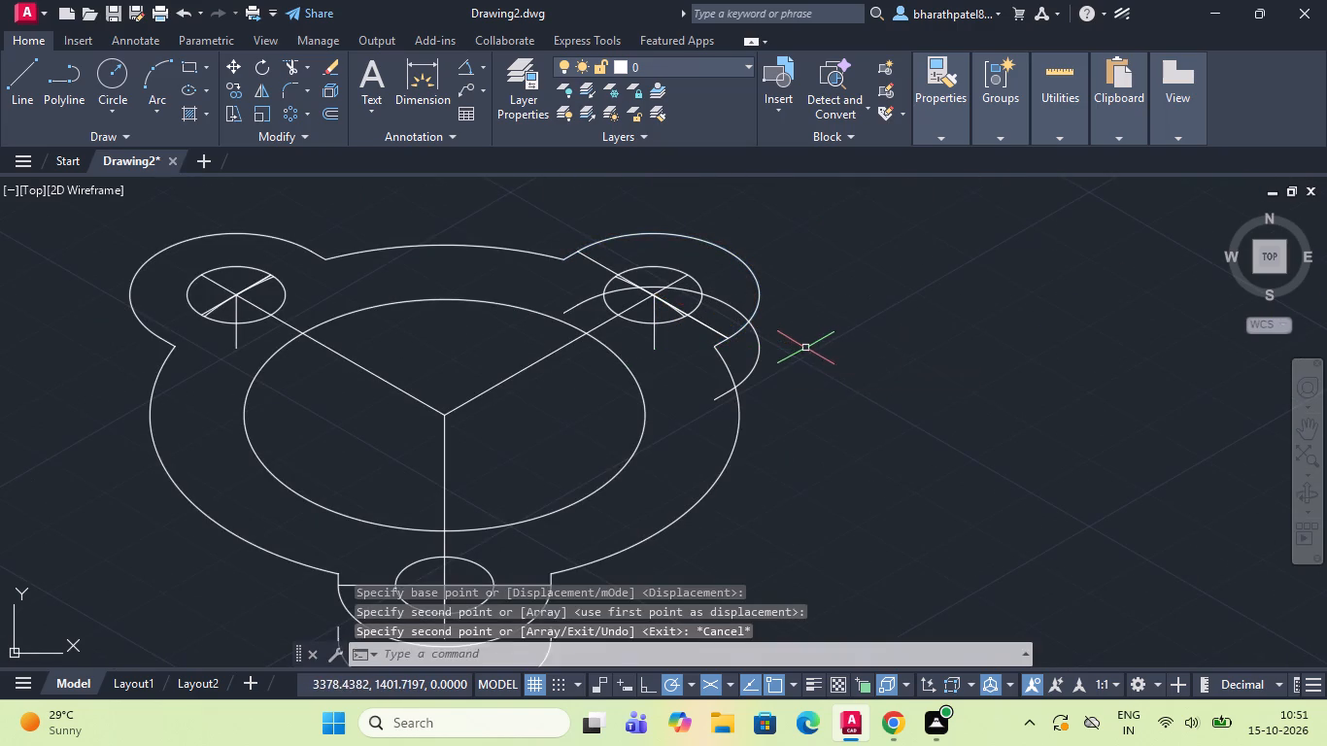
Copy the upper-left lobe's outer arc and its two short edge lines from the hole centre to the 8-unit vertical line's lower end.
{"action": "scroll", "coordinate": [789, 333], "scroll_direction": "down", "scroll_amount": 3}
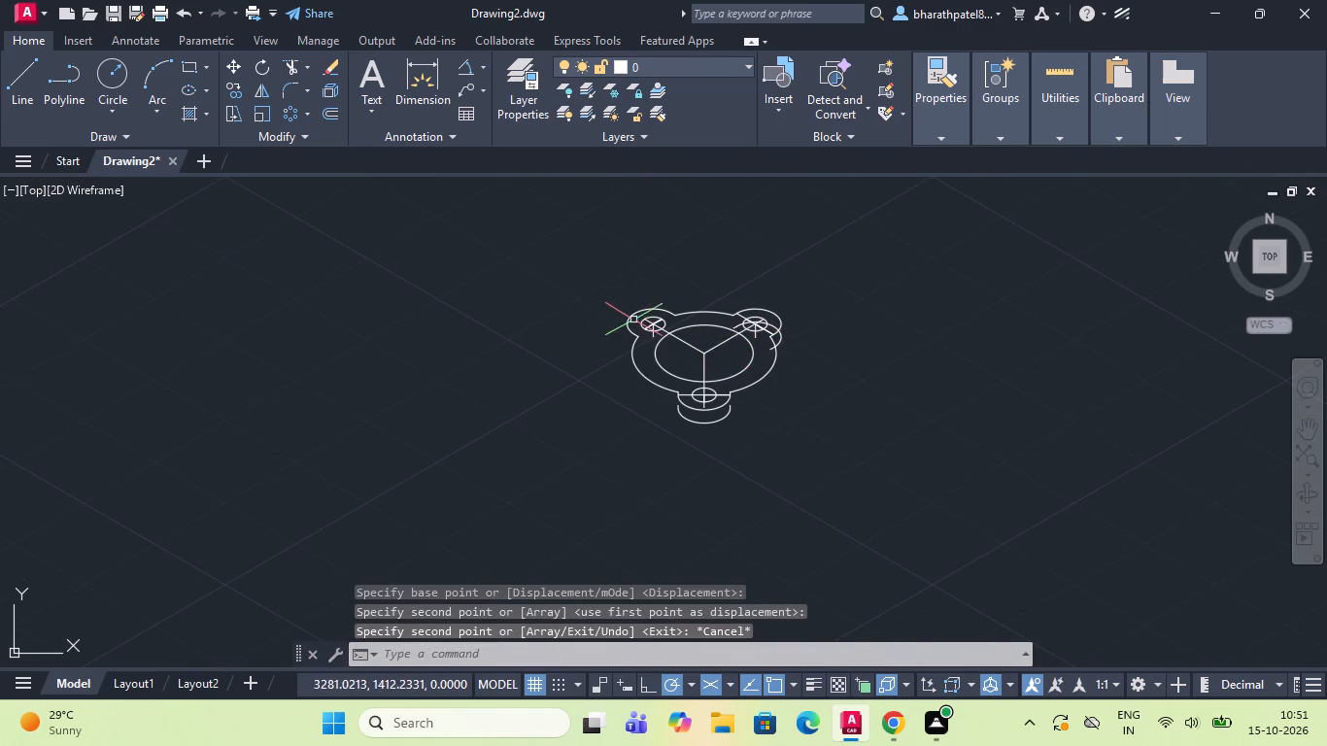
{"action": "scroll", "coordinate": [637, 323], "scroll_direction": "up", "scroll_amount": 4}
{"action": "left_click", "coordinate": [614, 252]}
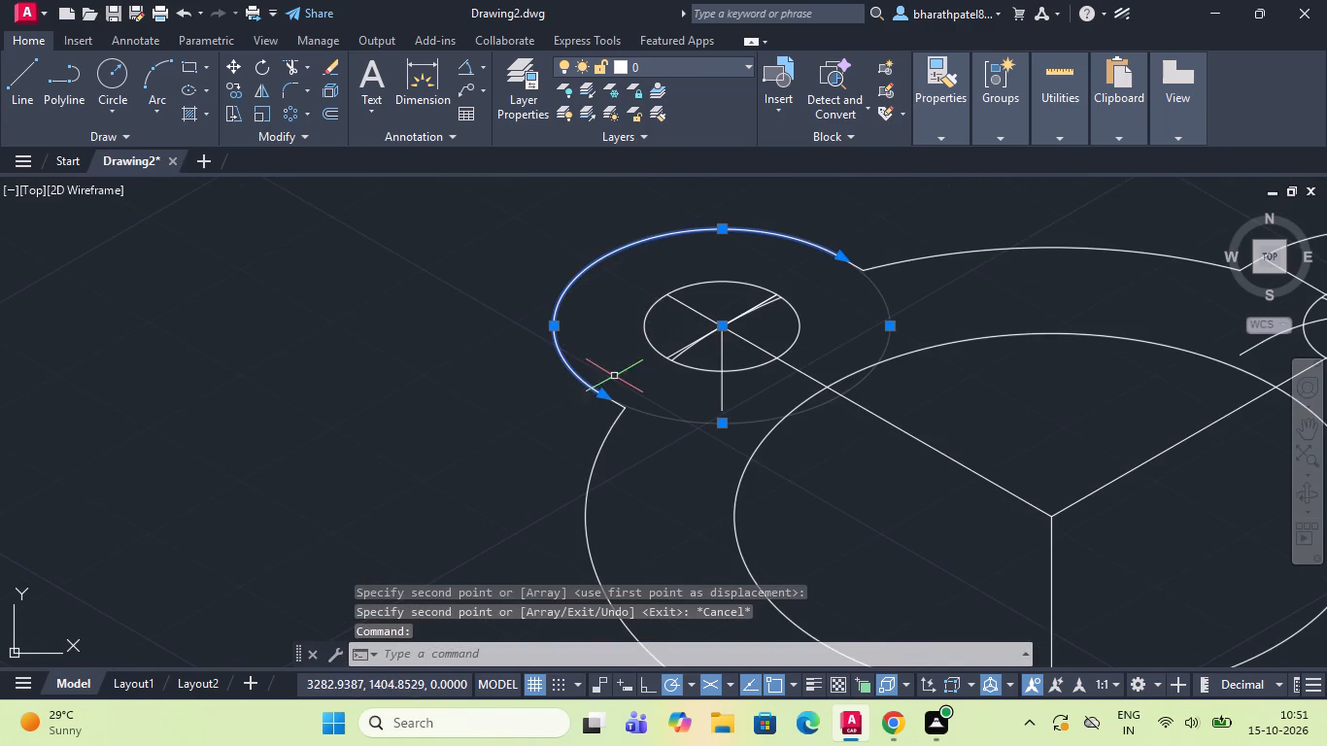
{"action": "left_click", "coordinate": [620, 402]}
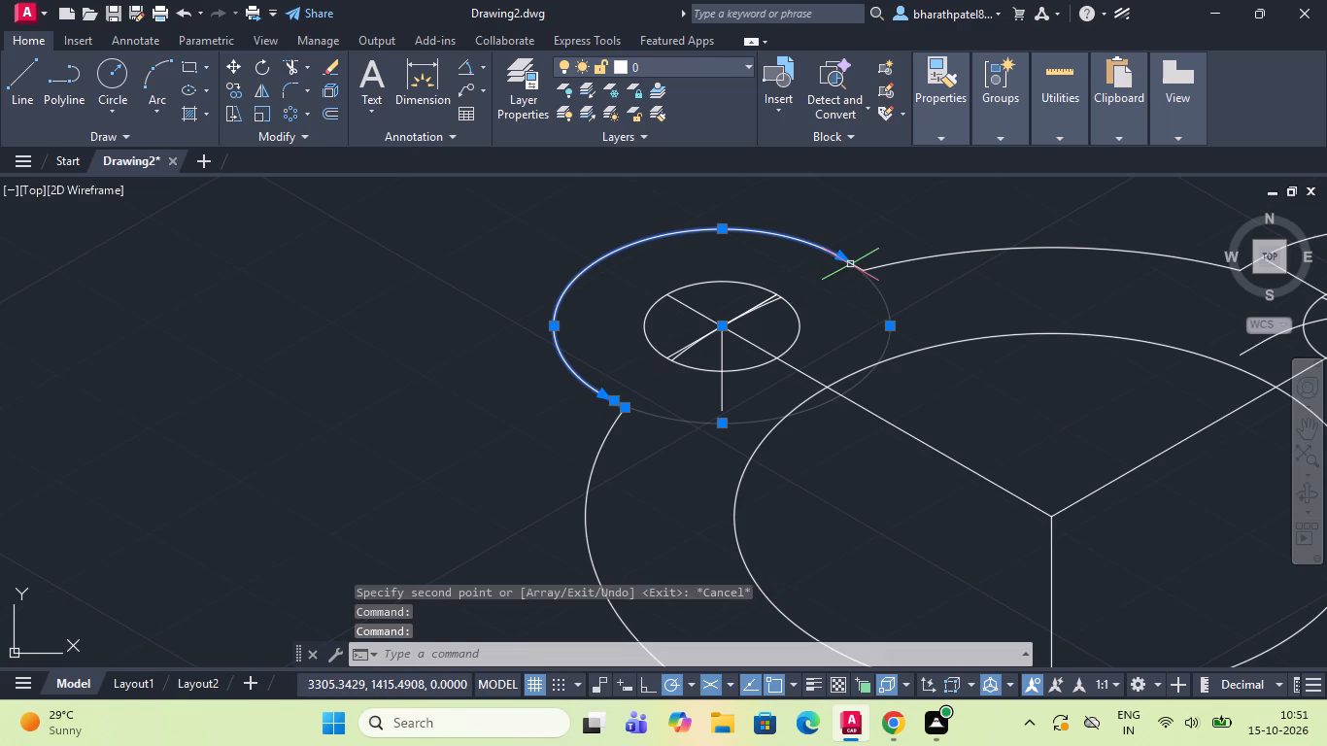
{"action": "left_click", "coordinate": [852, 262]}
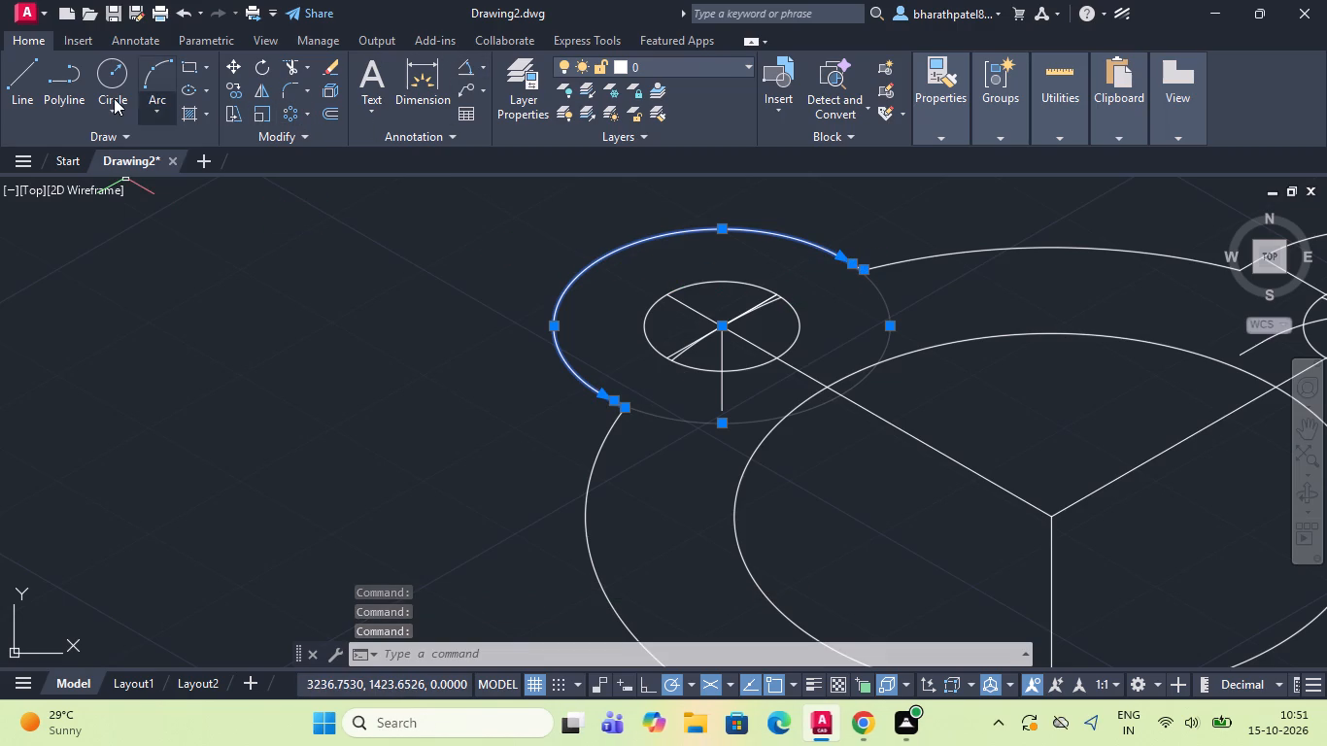
{"action": "left_click", "coordinate": [232, 87]}
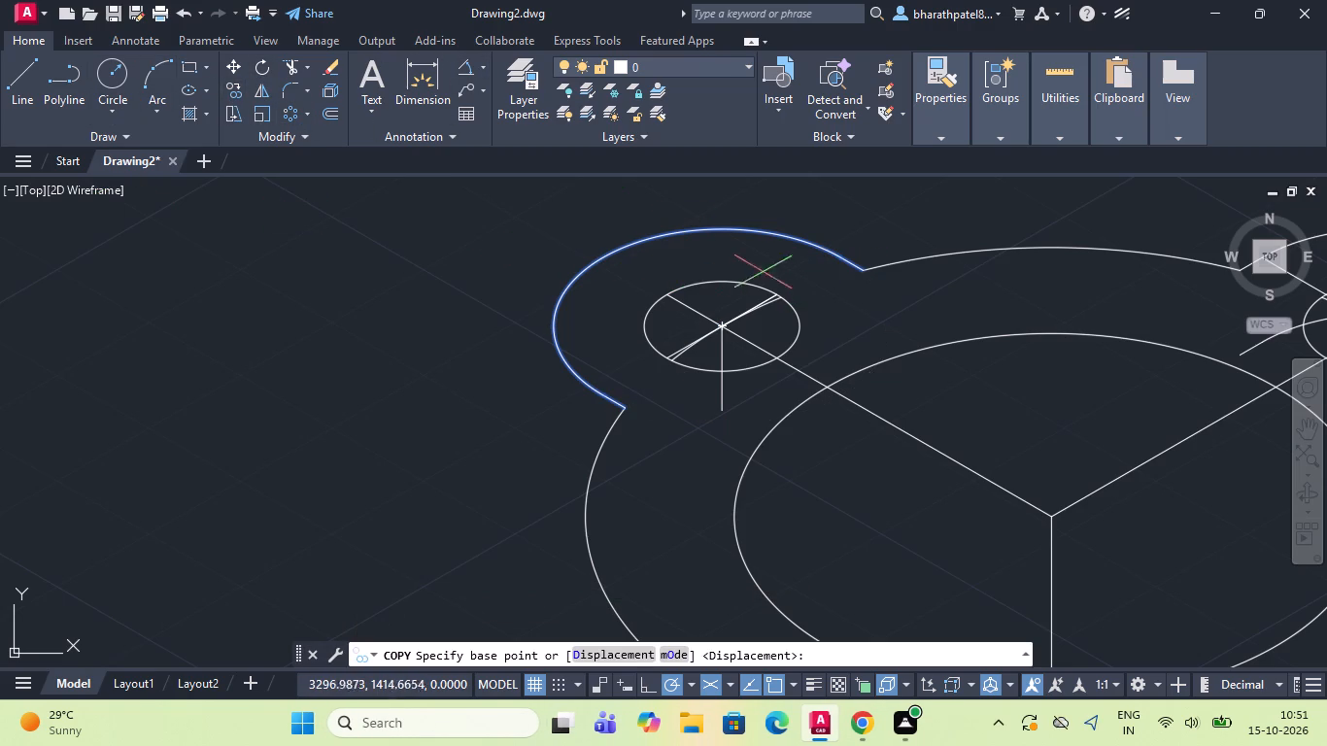
{"action": "scroll", "coordinate": [726, 323], "scroll_direction": "up", "scroll_amount": 3}
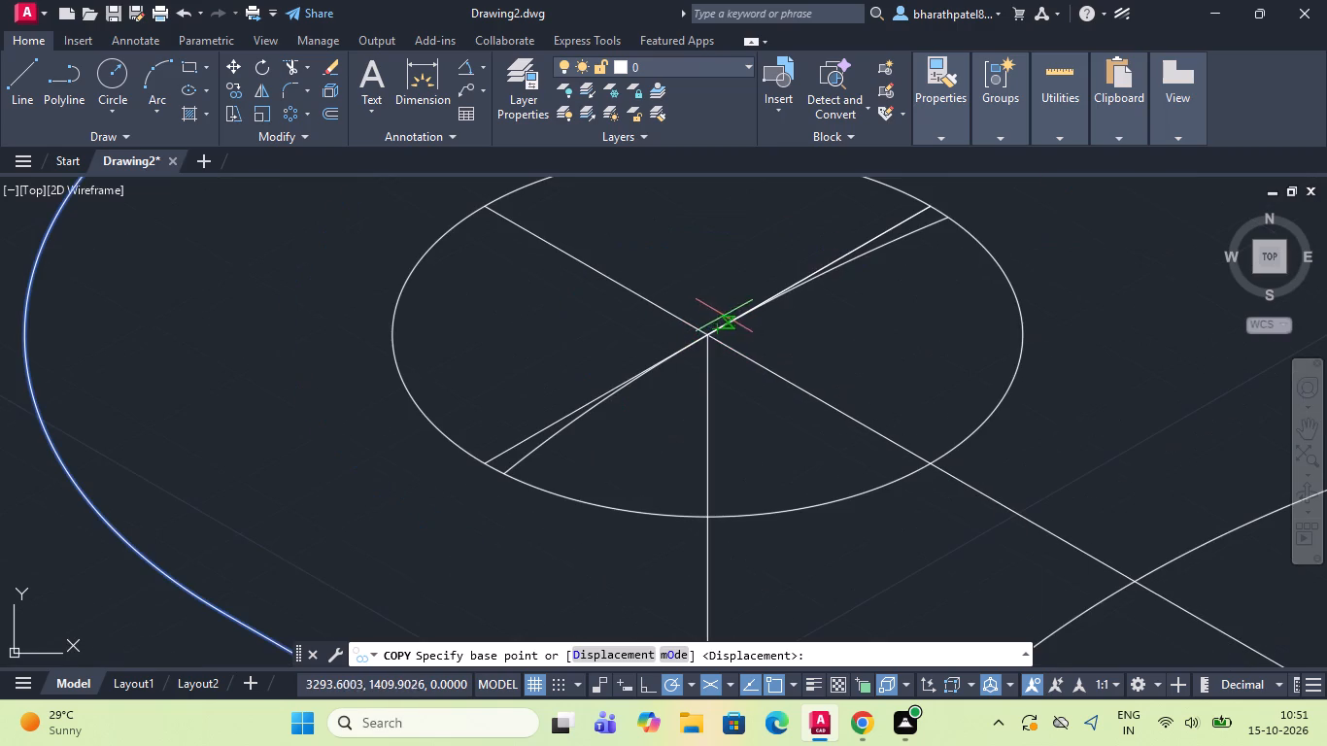
{"action": "scroll", "coordinate": [710, 337], "scroll_direction": "up", "scroll_amount": 4}
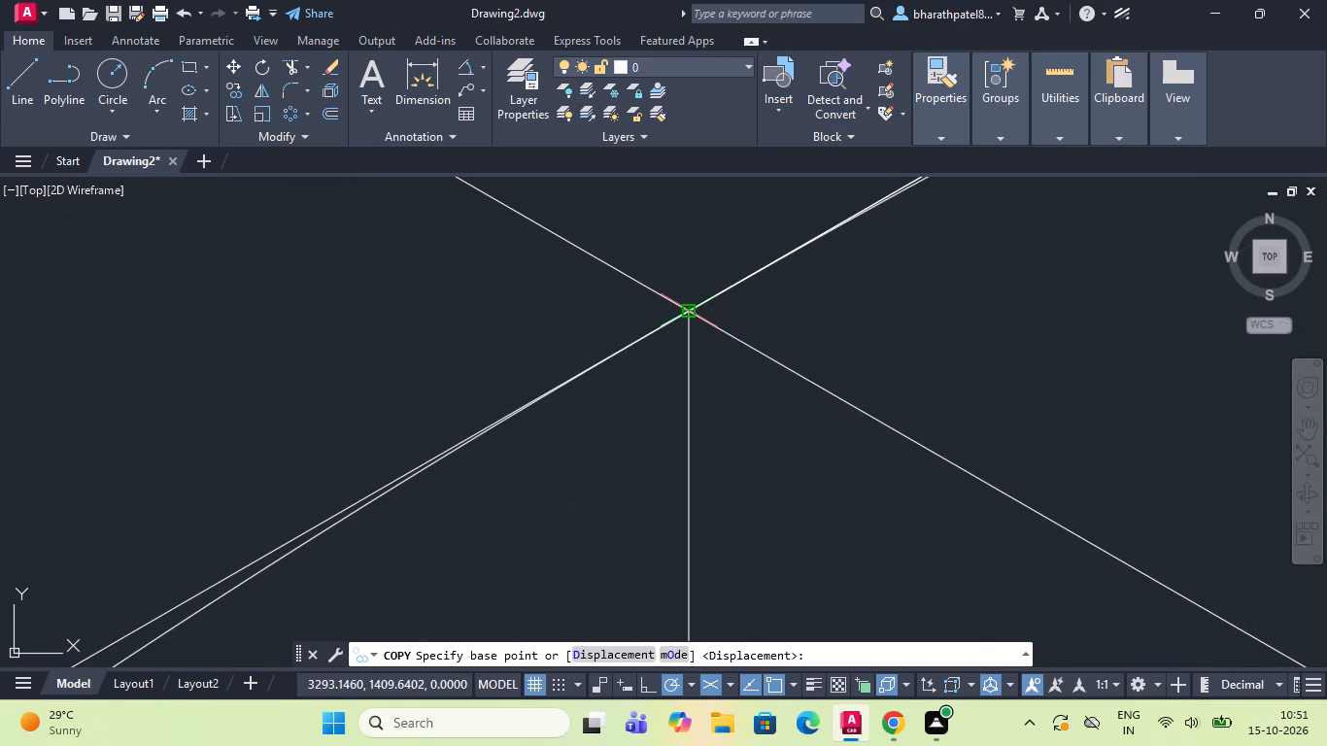
{"action": "left_click", "coordinate": [685, 310]}
{"action": "scroll", "coordinate": [685, 309], "scroll_direction": "down", "scroll_amount": 4}
{"action": "scroll", "coordinate": [696, 399], "scroll_direction": "down", "scroll_amount": 4}
{"action": "scroll", "coordinate": [683, 485], "scroll_direction": "up", "scroll_amount": 2}
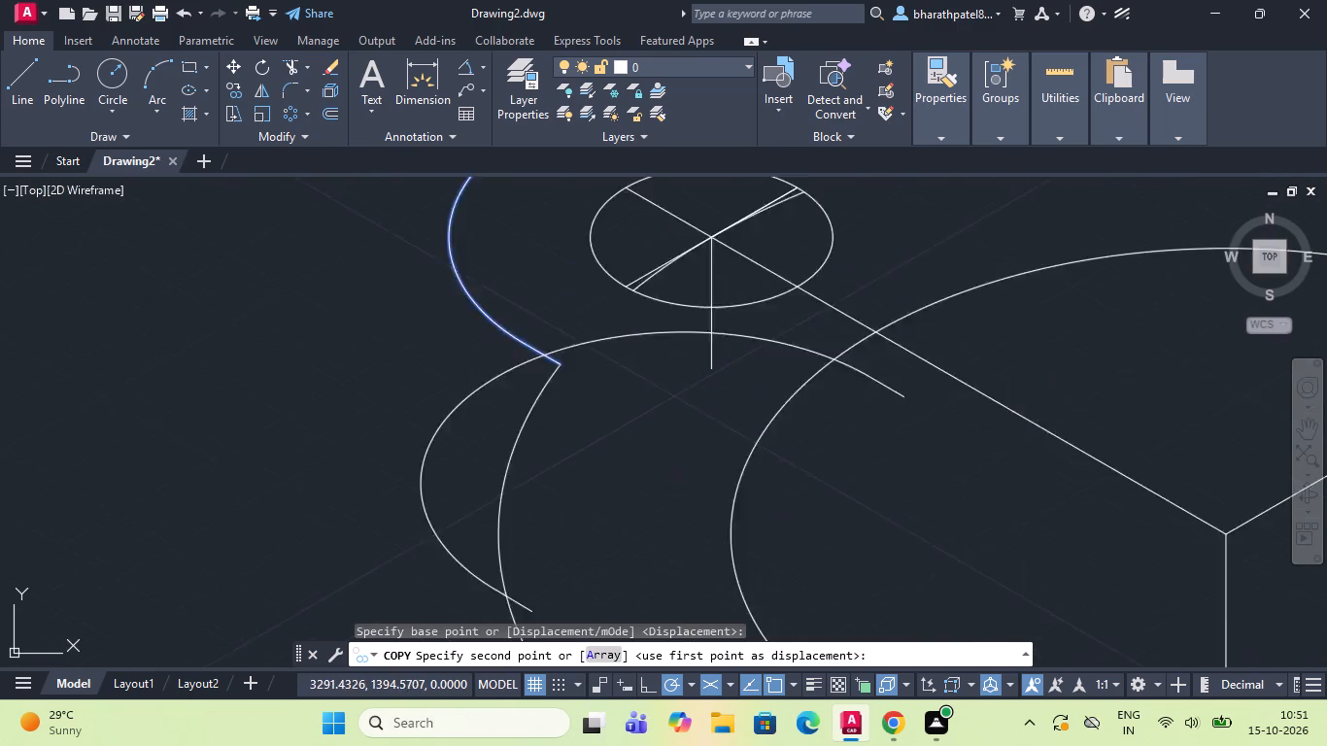
{"action": "scroll", "coordinate": [683, 485], "scroll_direction": "up", "scroll_amount": 1}
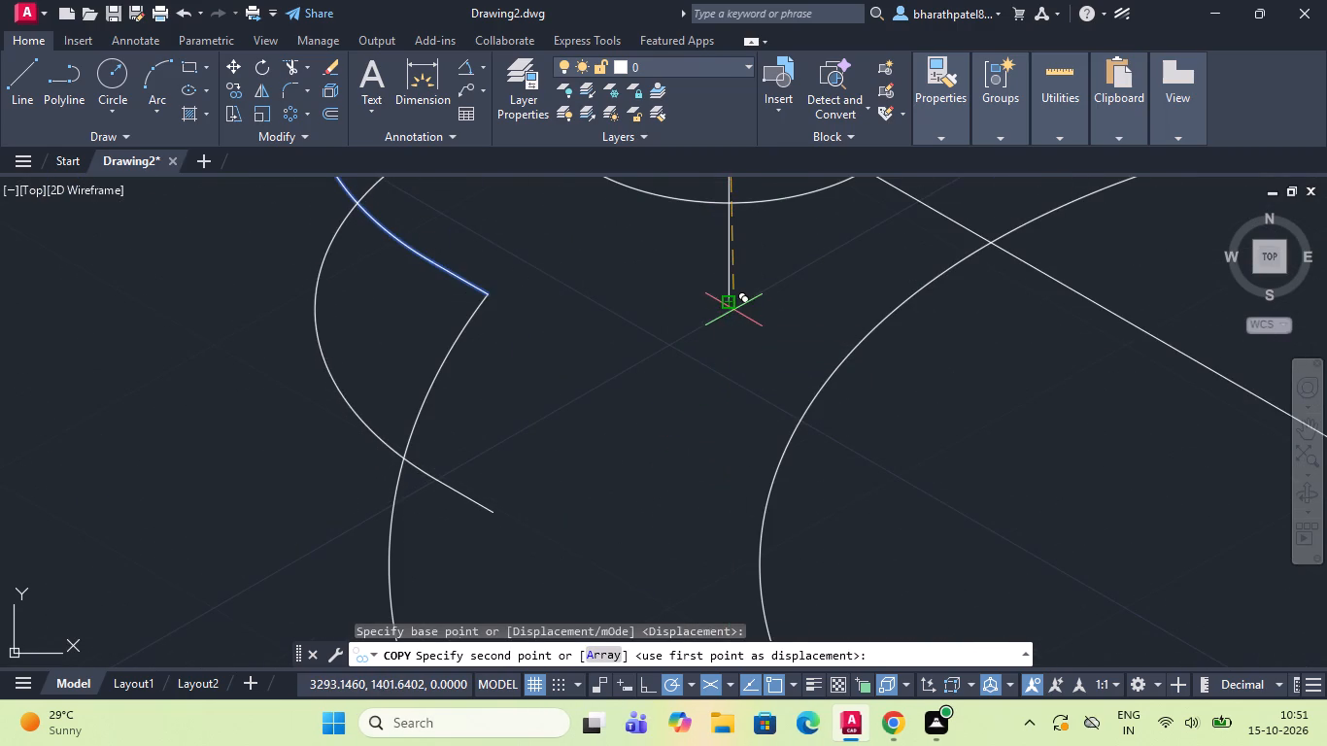
{"action": "left_click", "coordinate": [732, 300]}
{"action": "key", "text": "Escape"}
Trim the upper-left lobe's copied arc and short edge line across the hole and flange face, plus the stray slanted line in the hole.
{"action": "scroll", "coordinate": [724, 364], "scroll_direction": "down", "scroll_amount": 3}
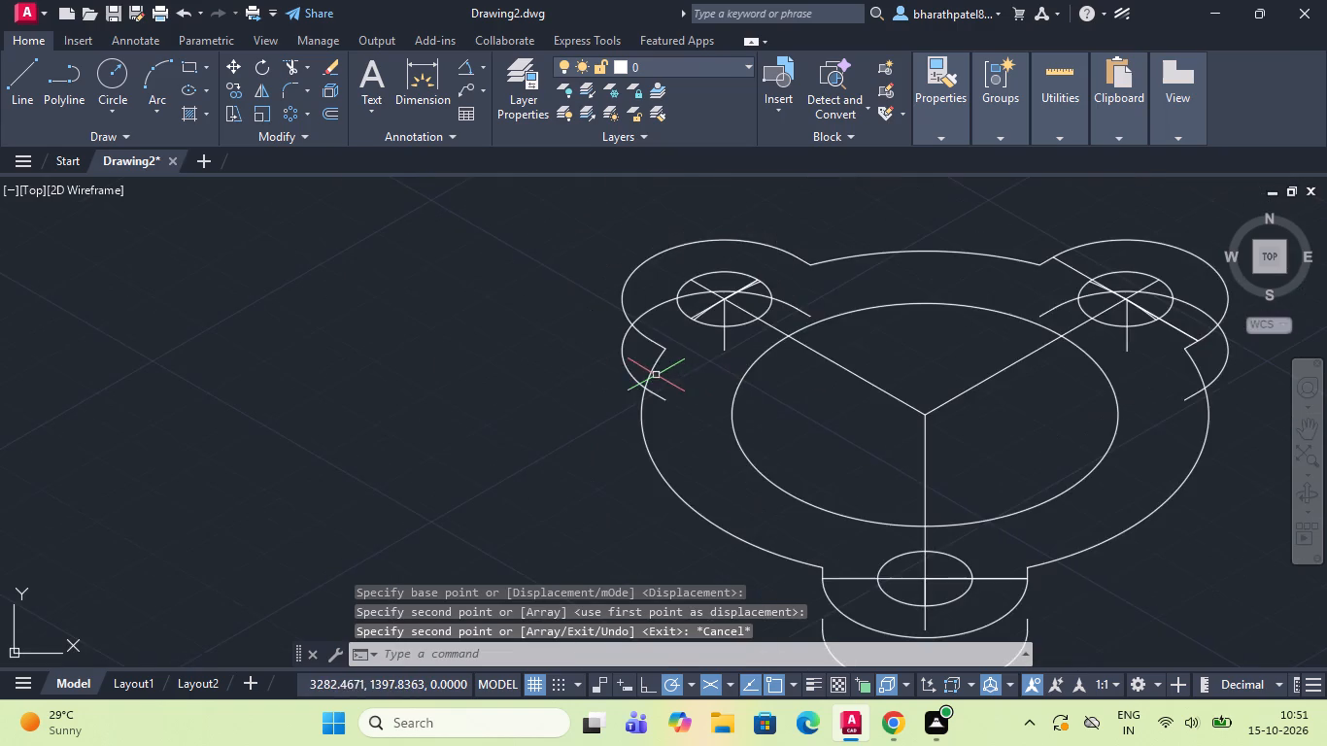
{"action": "scroll", "coordinate": [661, 371], "scroll_direction": "down", "scroll_amount": 1}
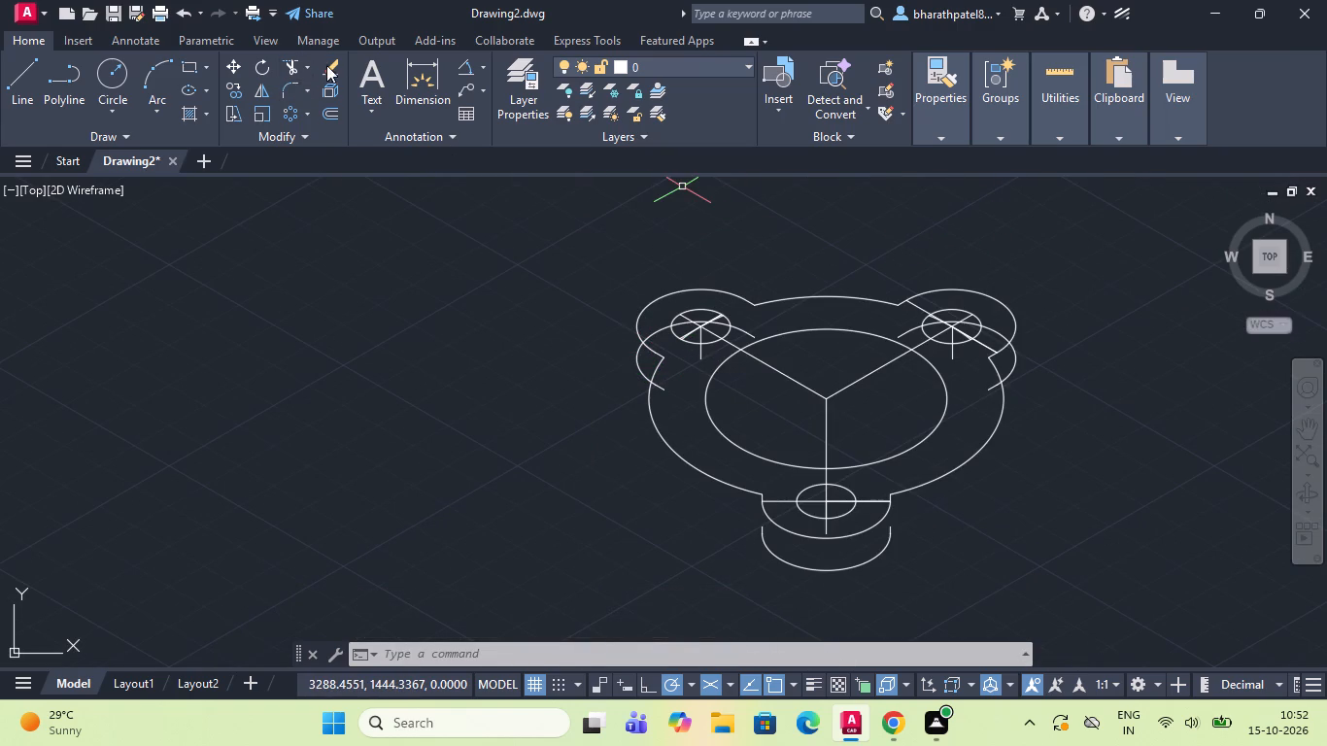
{"action": "left_click", "coordinate": [294, 65]}
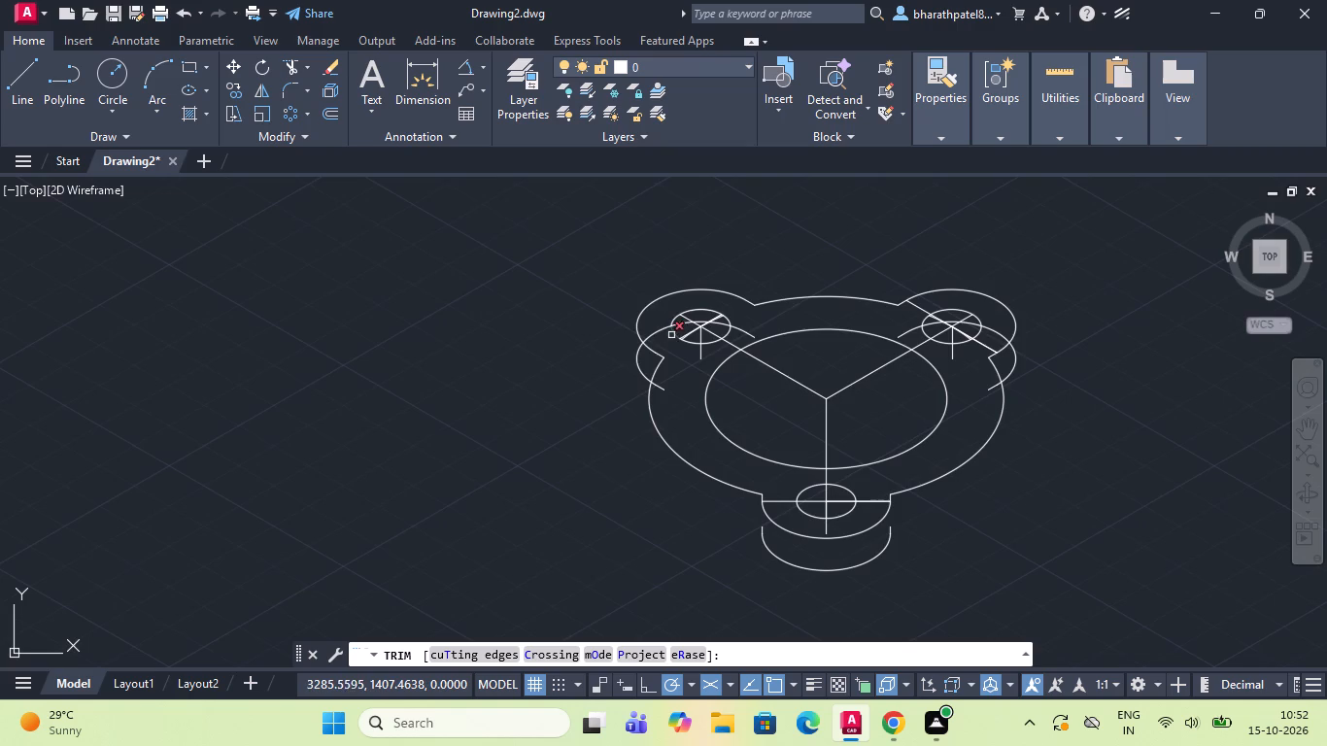
{"action": "scroll", "coordinate": [674, 334], "scroll_direction": "up", "scroll_amount": 4}
{"action": "left_click", "coordinate": [735, 356]}
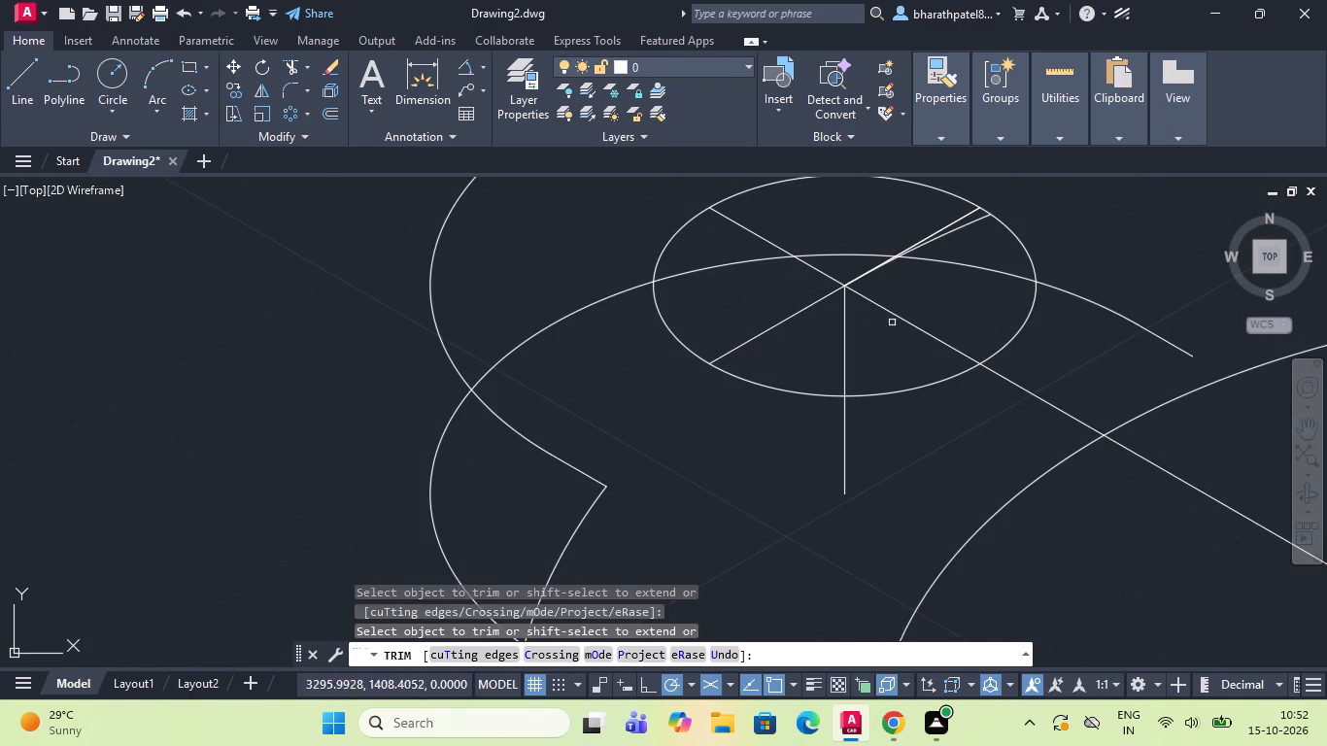
{"action": "left_click", "coordinate": [962, 225]}
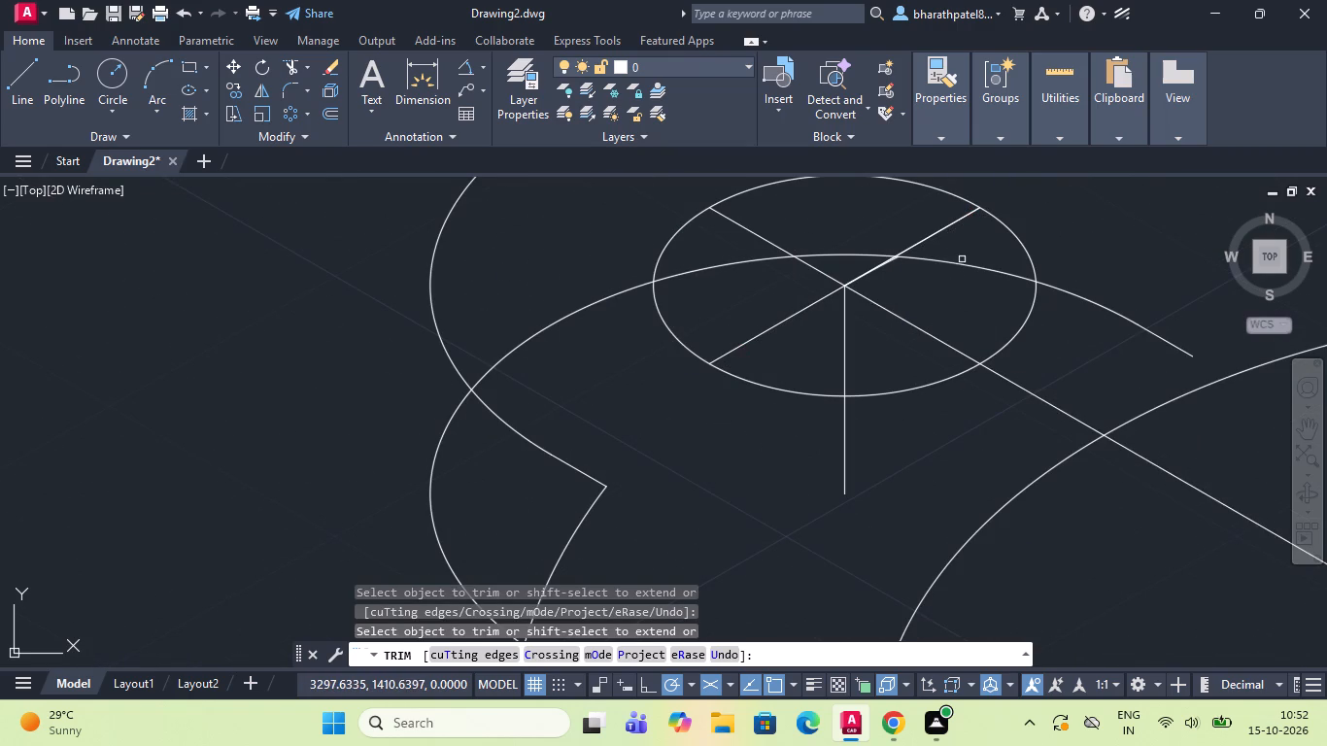
{"action": "left_click", "coordinate": [962, 261]}
{"action": "left_click_drag", "start_coordinate": [1100, 292], "coordinate": [1095, 335]}
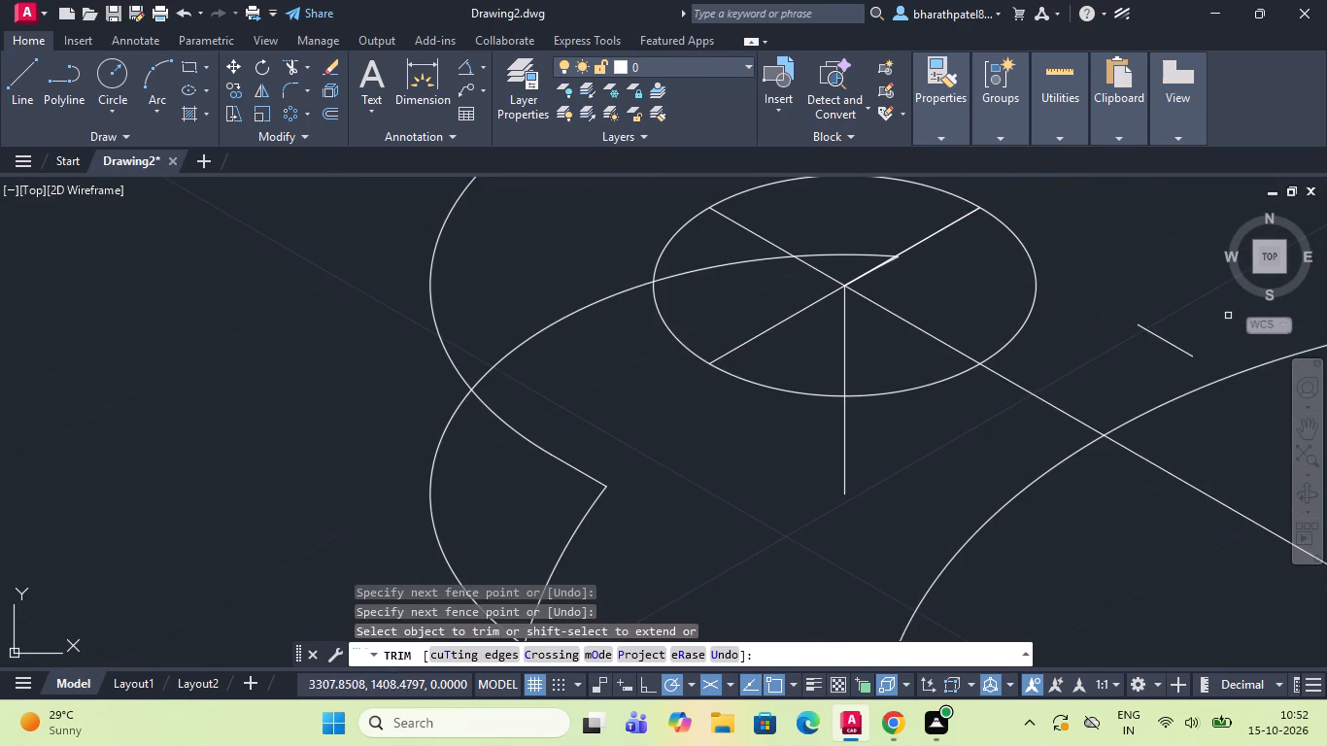
{"action": "left_click_drag", "start_coordinate": [1196, 323], "coordinate": [1100, 378]}
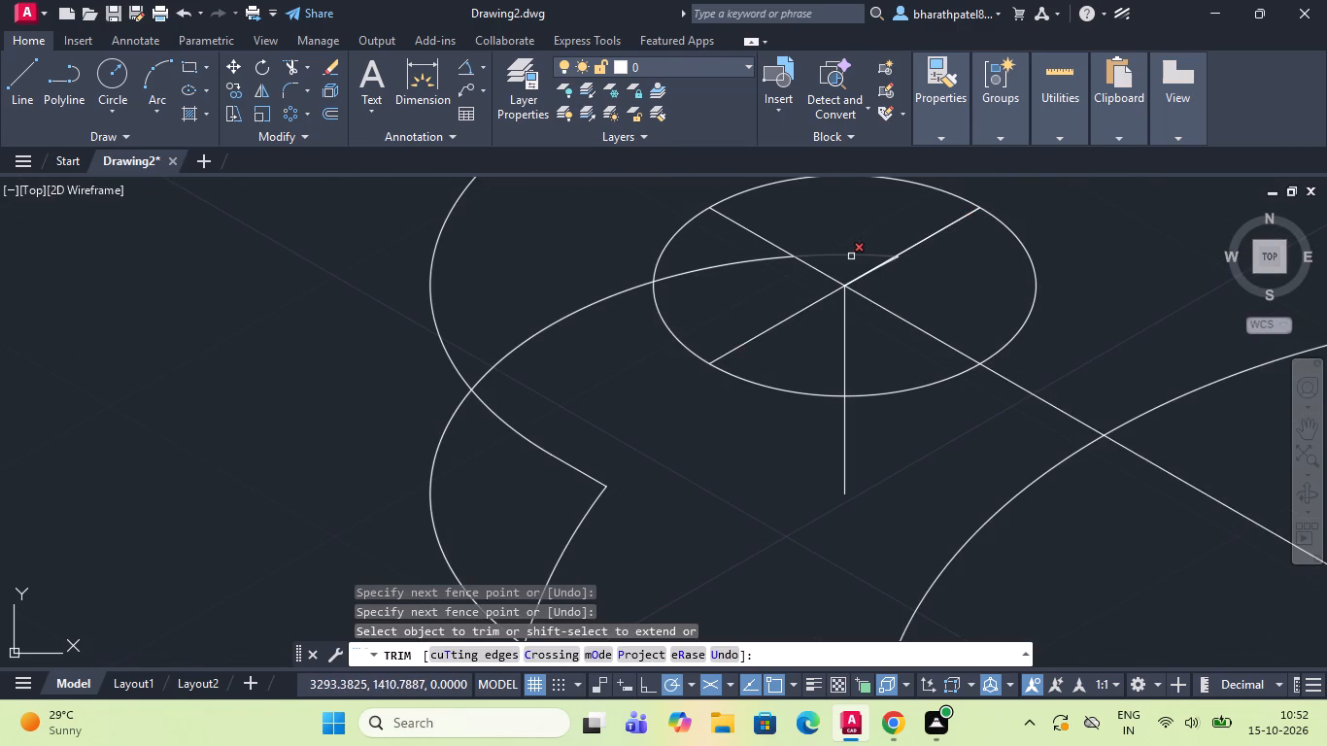
{"action": "left_click", "coordinate": [851, 256]}
{"action": "scroll", "coordinate": [905, 254], "scroll_direction": "up", "scroll_amount": 5}
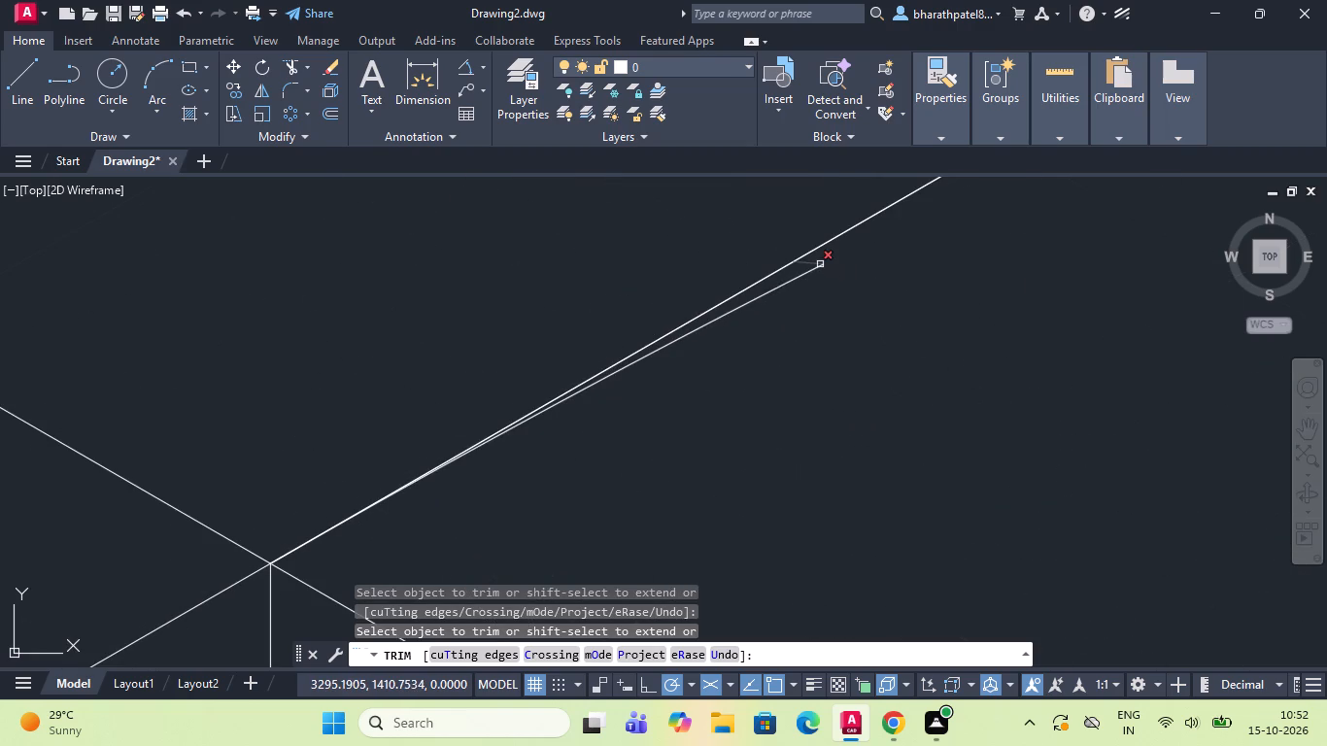
{"action": "left_click", "coordinate": [820, 262]}
{"action": "left_click", "coordinate": [815, 266]}
{"action": "scroll", "coordinate": [815, 266], "scroll_direction": "down", "scroll_amount": 5}
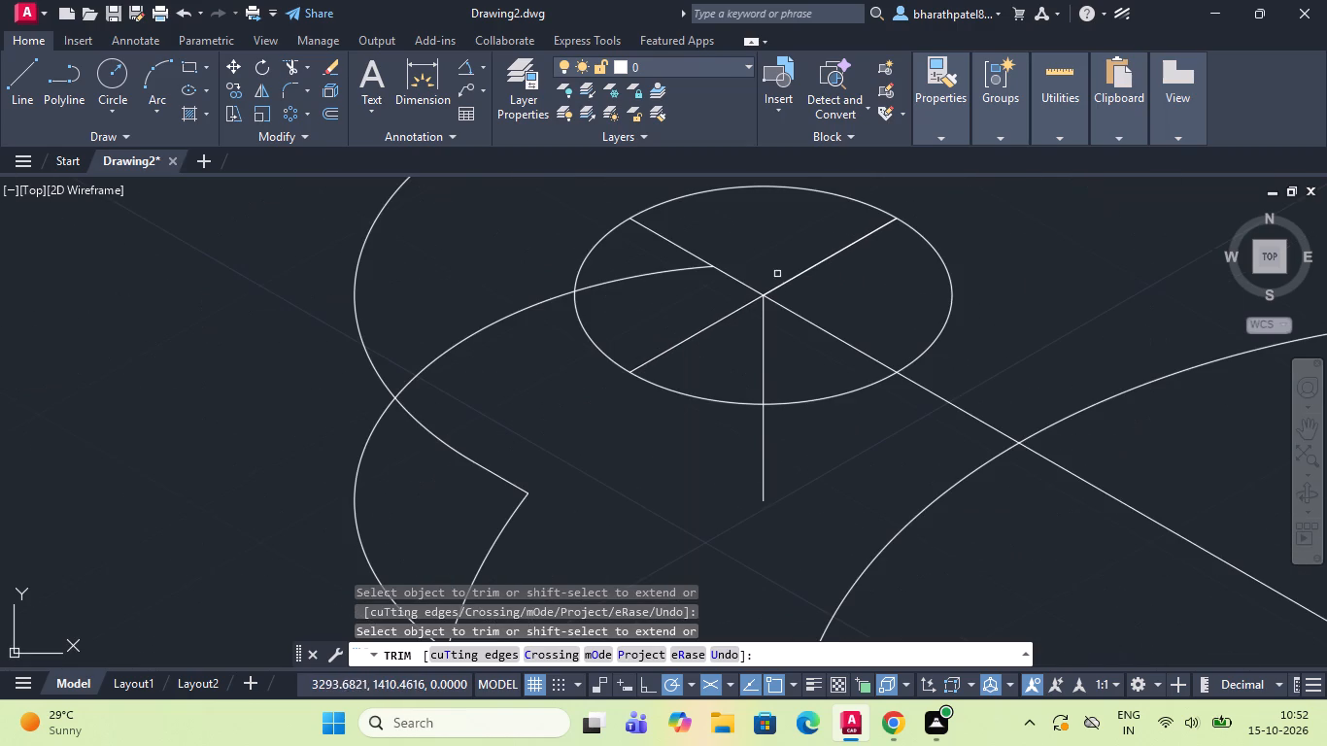
{"action": "left_click", "coordinate": [688, 269]}
Trim the upper-left lobe's copied arc between the hole and the lobe outline, and its short end line inside the flange body.
{"action": "scroll", "coordinate": [663, 272], "scroll_direction": "down", "scroll_amount": 2}
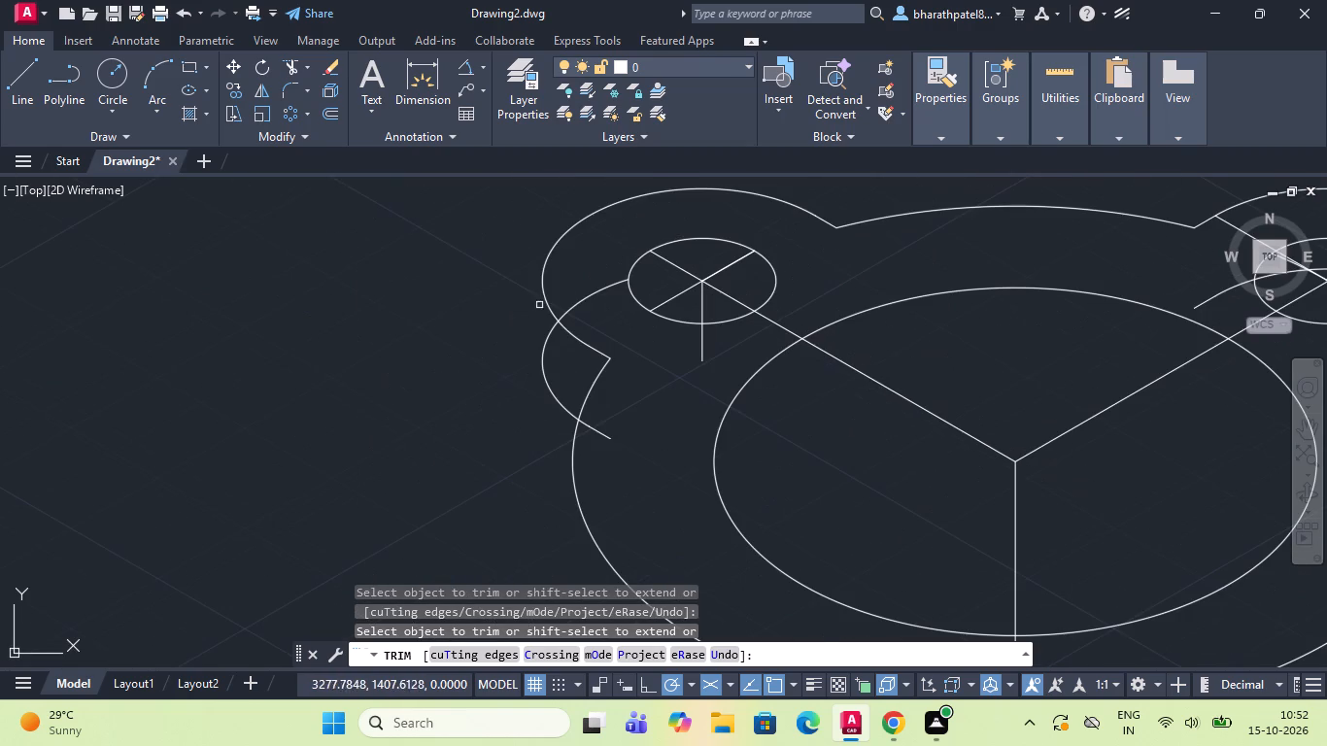
{"action": "left_click", "coordinate": [590, 292]}
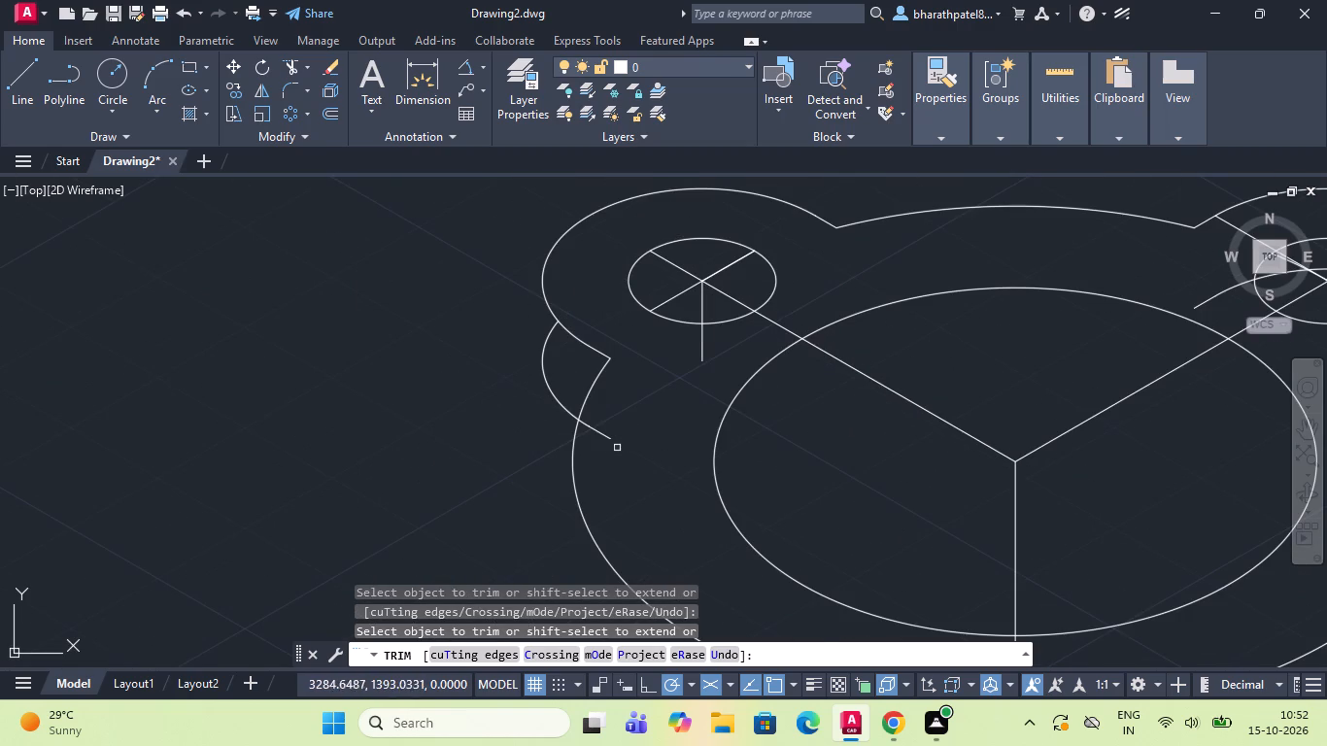
{"action": "left_click", "coordinate": [600, 433]}
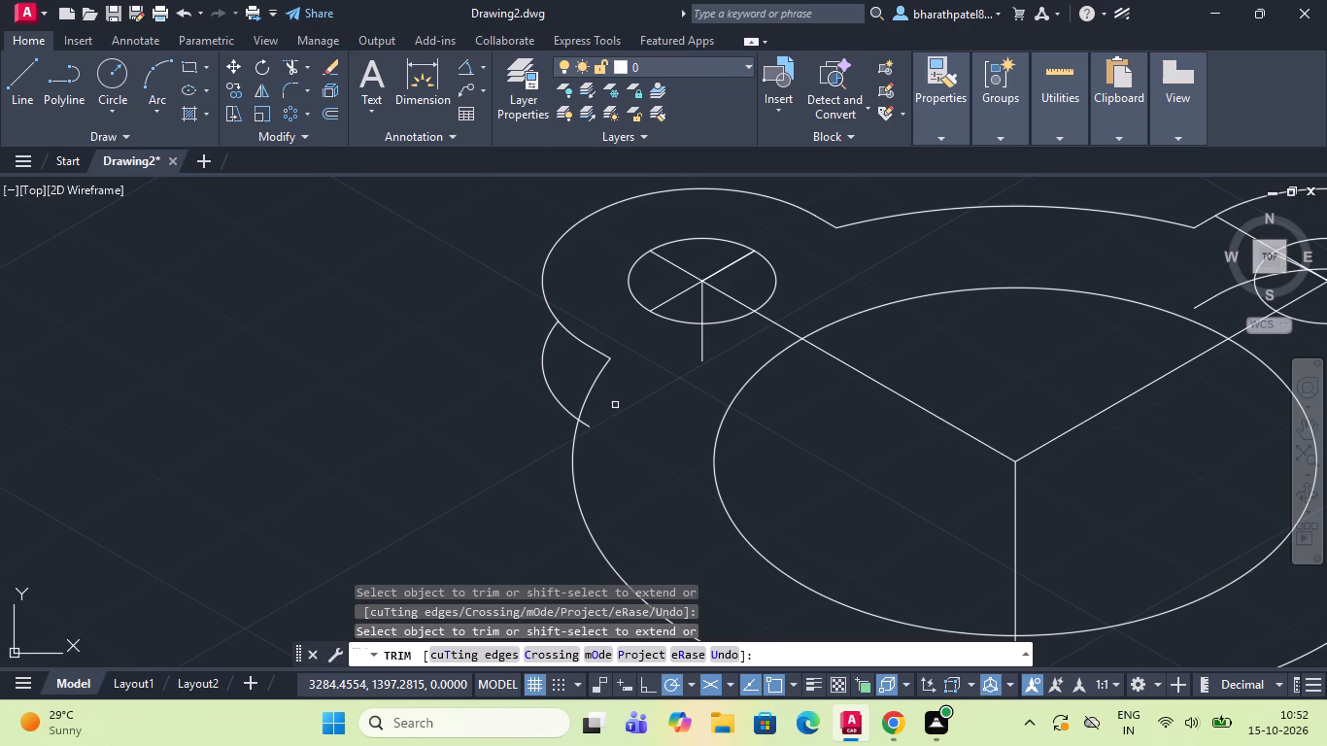
{"action": "scroll", "coordinate": [618, 393], "scroll_direction": "down", "scroll_amount": 2}
{"action": "scroll", "coordinate": [614, 410], "scroll_direction": "up", "scroll_amount": 4}
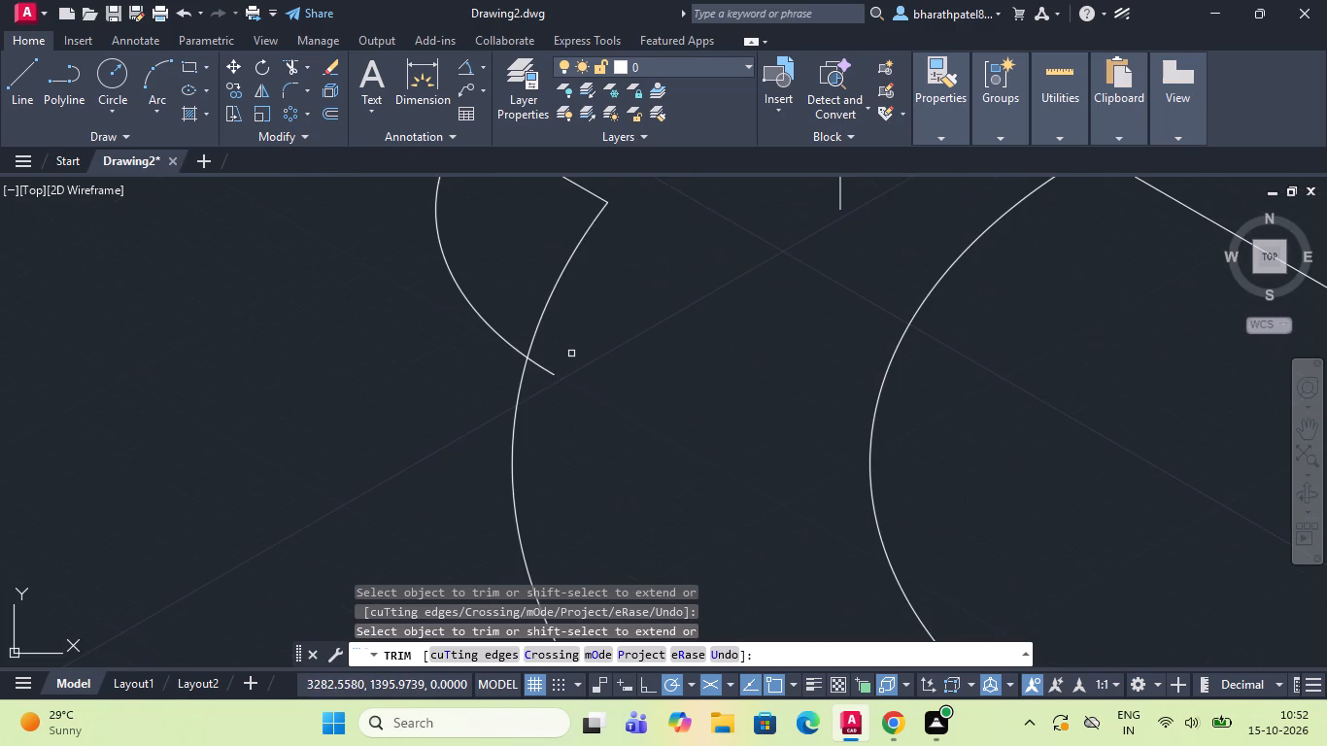
{"action": "left_click", "coordinate": [553, 372]}
{"action": "scroll", "coordinate": [553, 368], "scroll_direction": "down", "scroll_amount": 4}
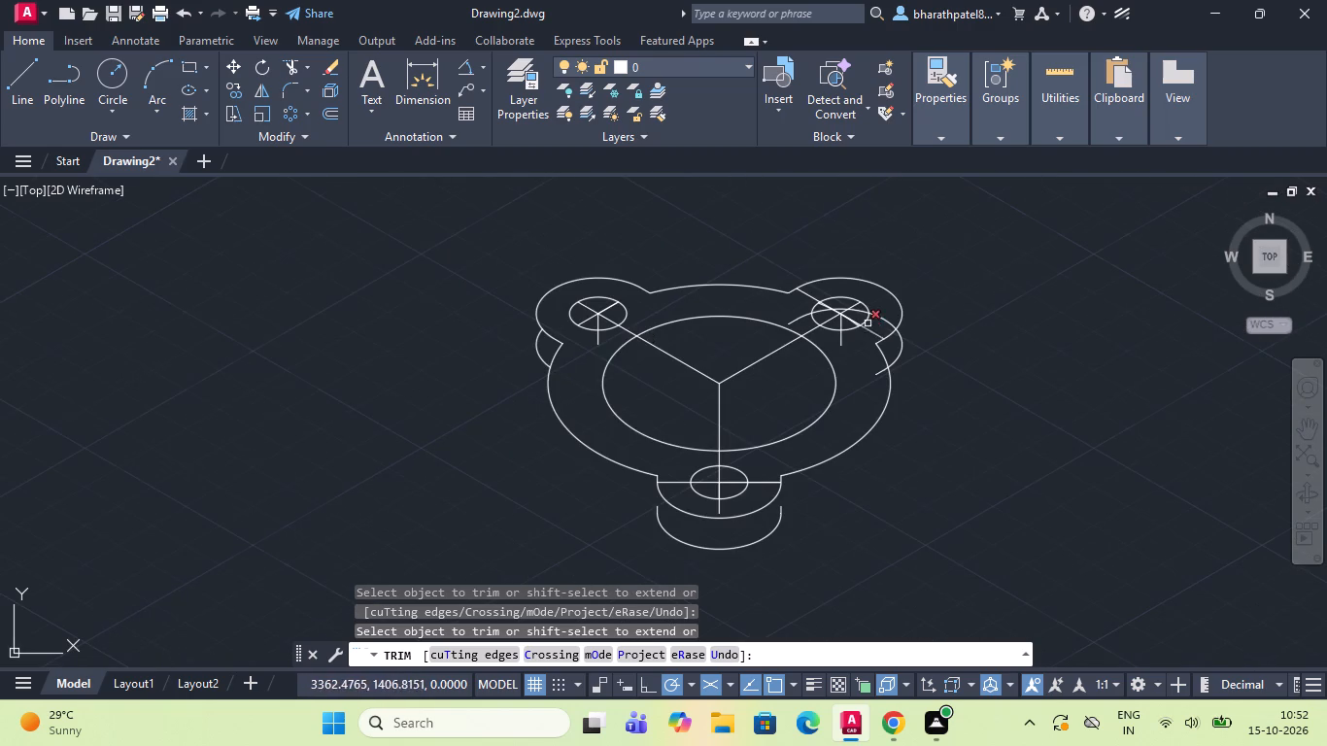
Trim the upper-right lobe's copied arc between the hole and the lobe outline, and its short end line inside the flange body.
{"action": "scroll", "coordinate": [868, 322], "scroll_direction": "up", "scroll_amount": 3}
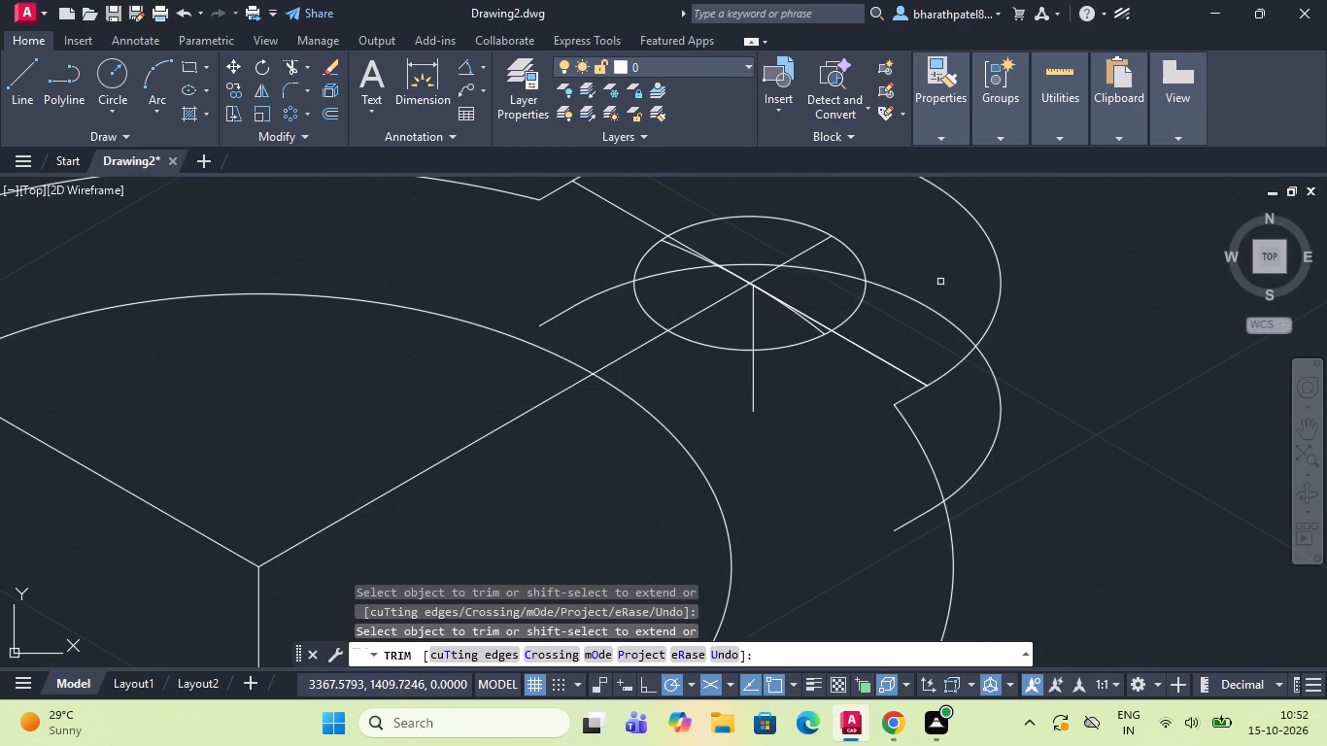
{"action": "left_click", "coordinate": [929, 305]}
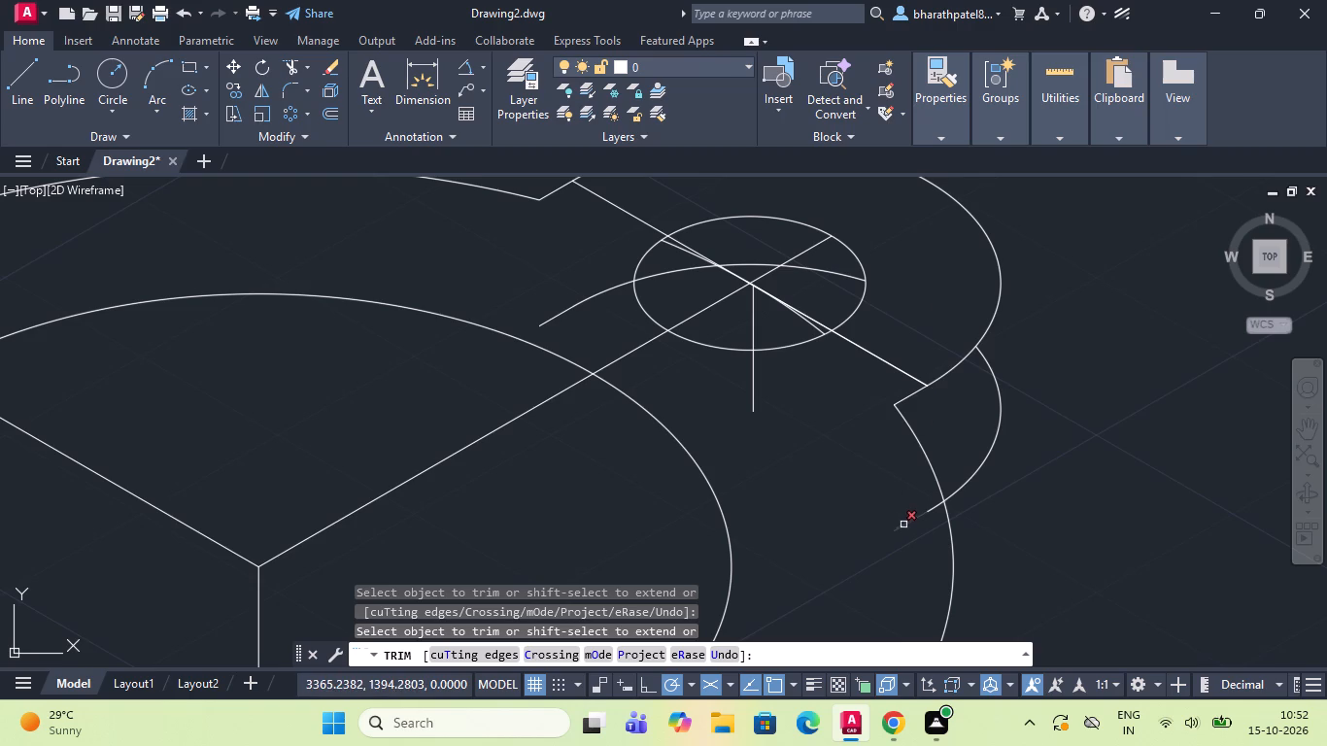
{"action": "left_click", "coordinate": [909, 518]}
{"action": "left_click", "coordinate": [929, 509]}
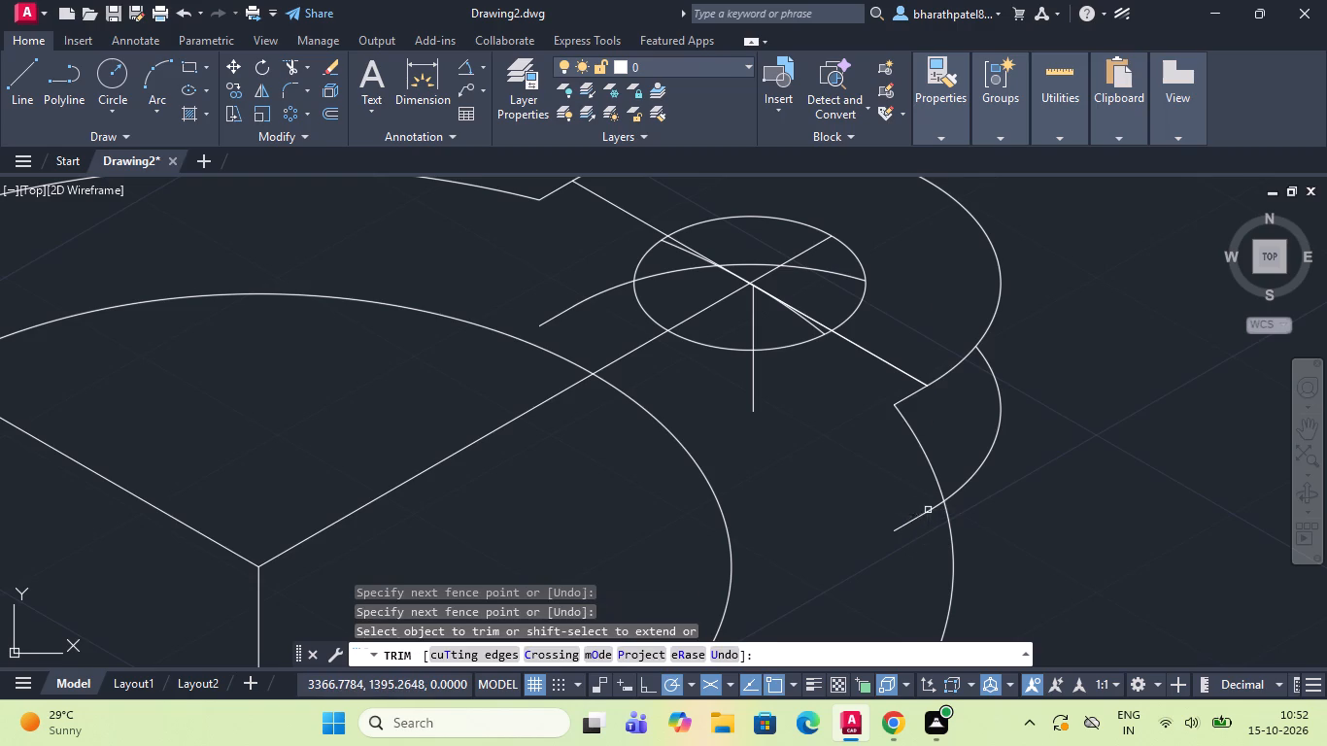
{"action": "left_click", "coordinate": [935, 509]}
{"action": "left_click", "coordinate": [919, 516]}
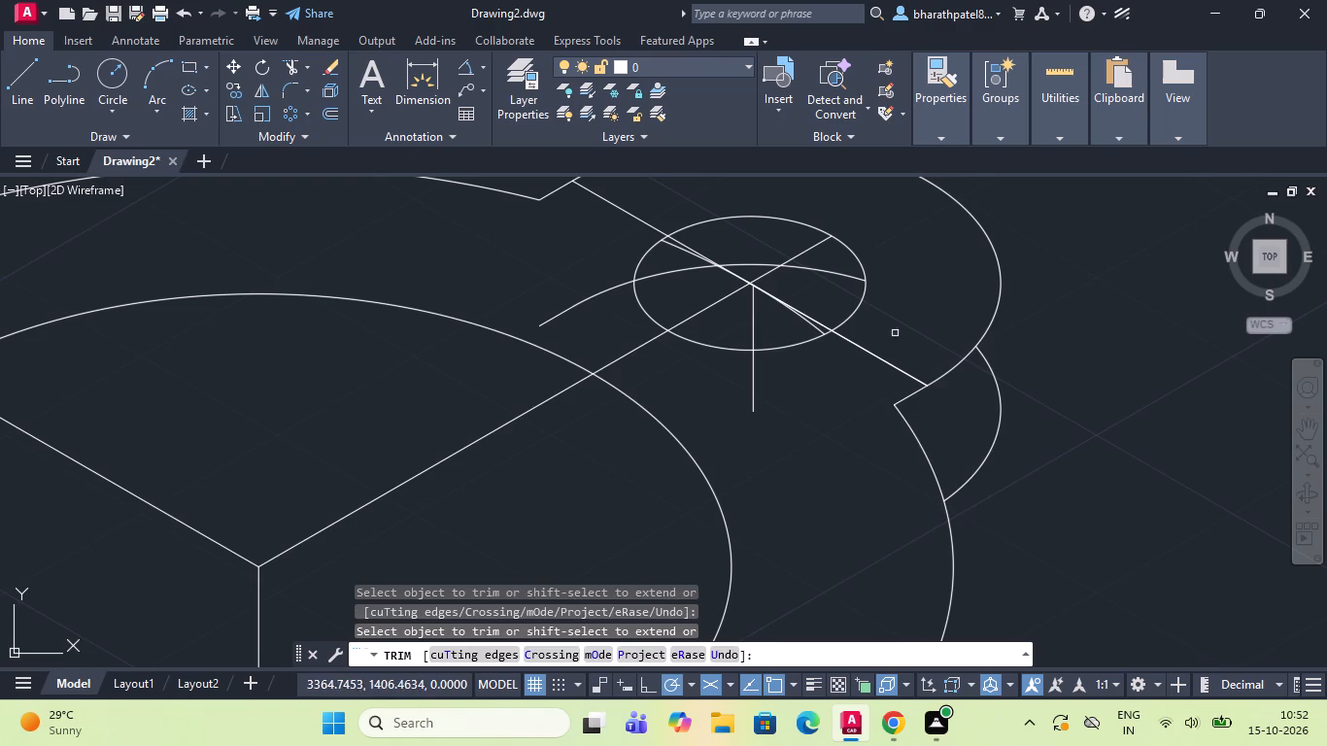
Trim the upper-right lobe's remaining copied arc and edge line across the hole and flange face, plus the stray slanted lines in the hole.
{"action": "scroll", "coordinate": [811, 331], "scroll_direction": "up", "scroll_amount": 4}
{"action": "left_click", "coordinate": [839, 311]}
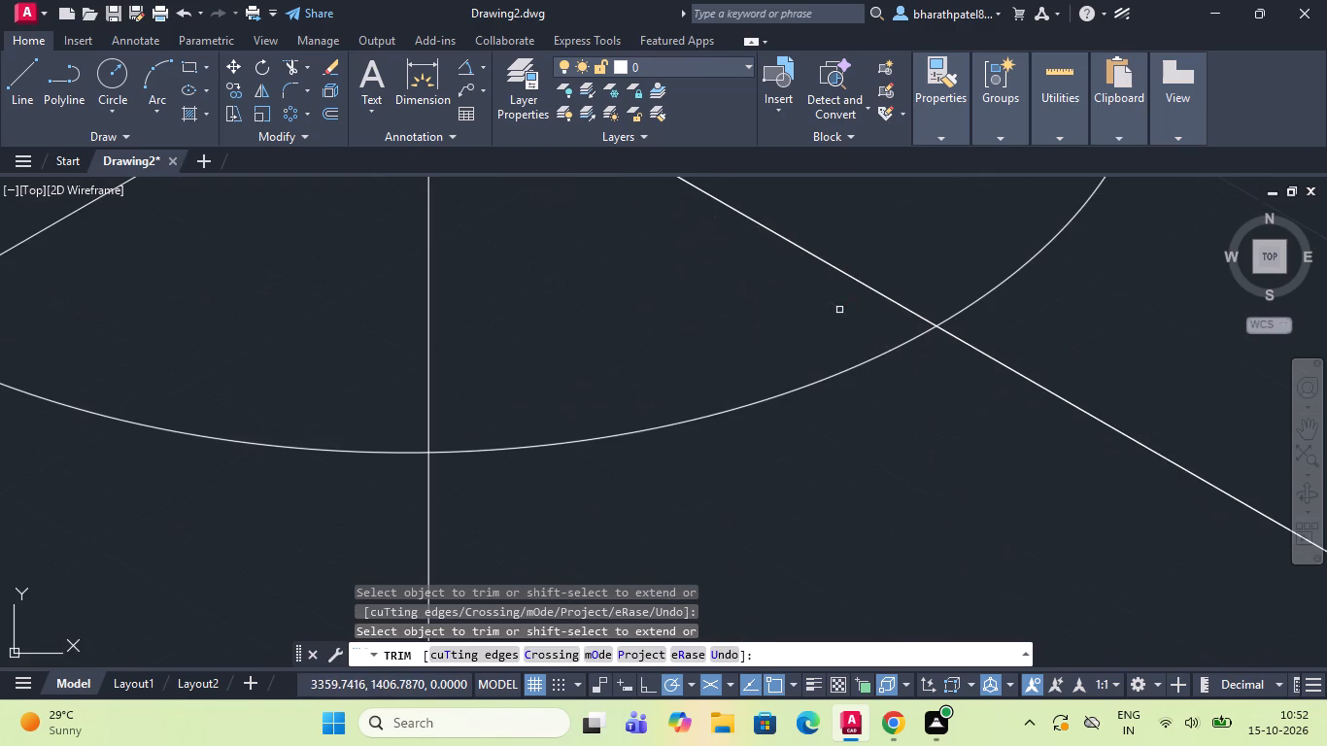
{"action": "scroll", "coordinate": [839, 311], "scroll_direction": "down", "scroll_amount": 4}
{"action": "scroll", "coordinate": [707, 257], "scroll_direction": "up", "scroll_amount": 1}
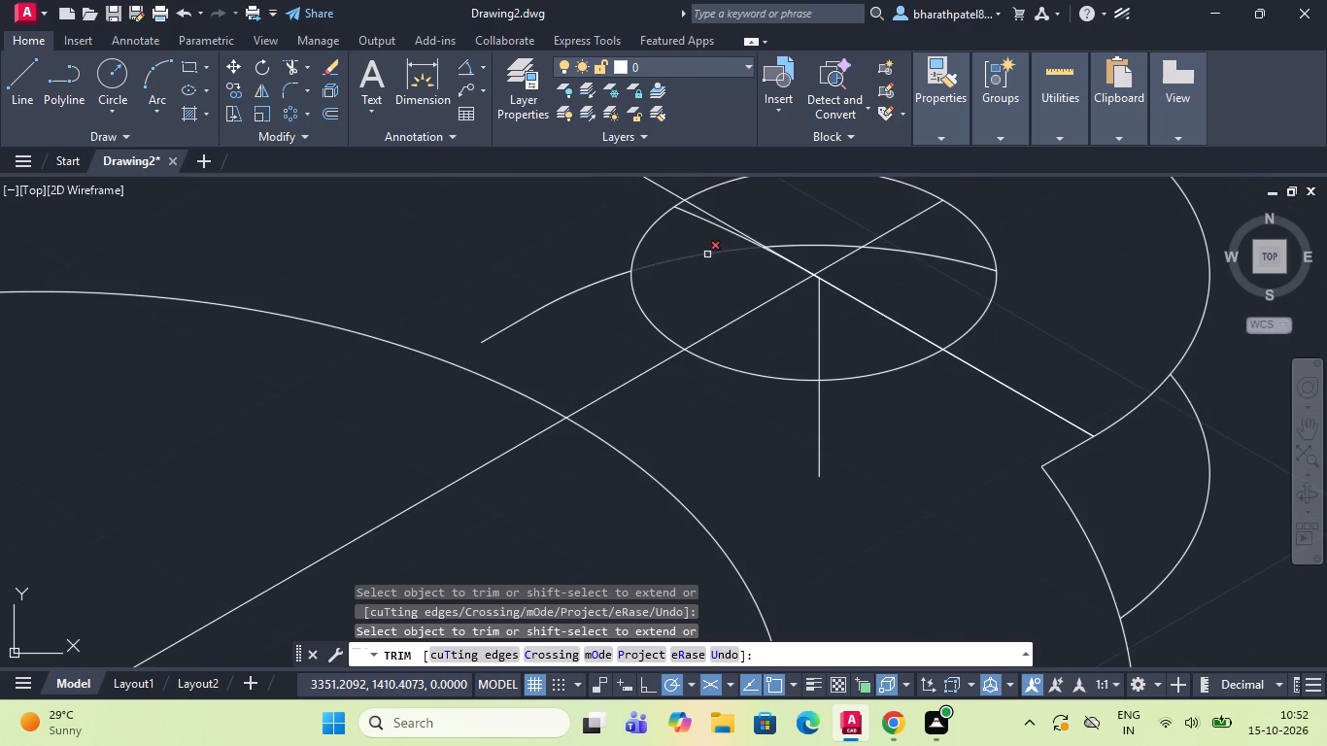
{"action": "left_click", "coordinate": [707, 254]}
{"action": "left_click", "coordinate": [704, 222]}
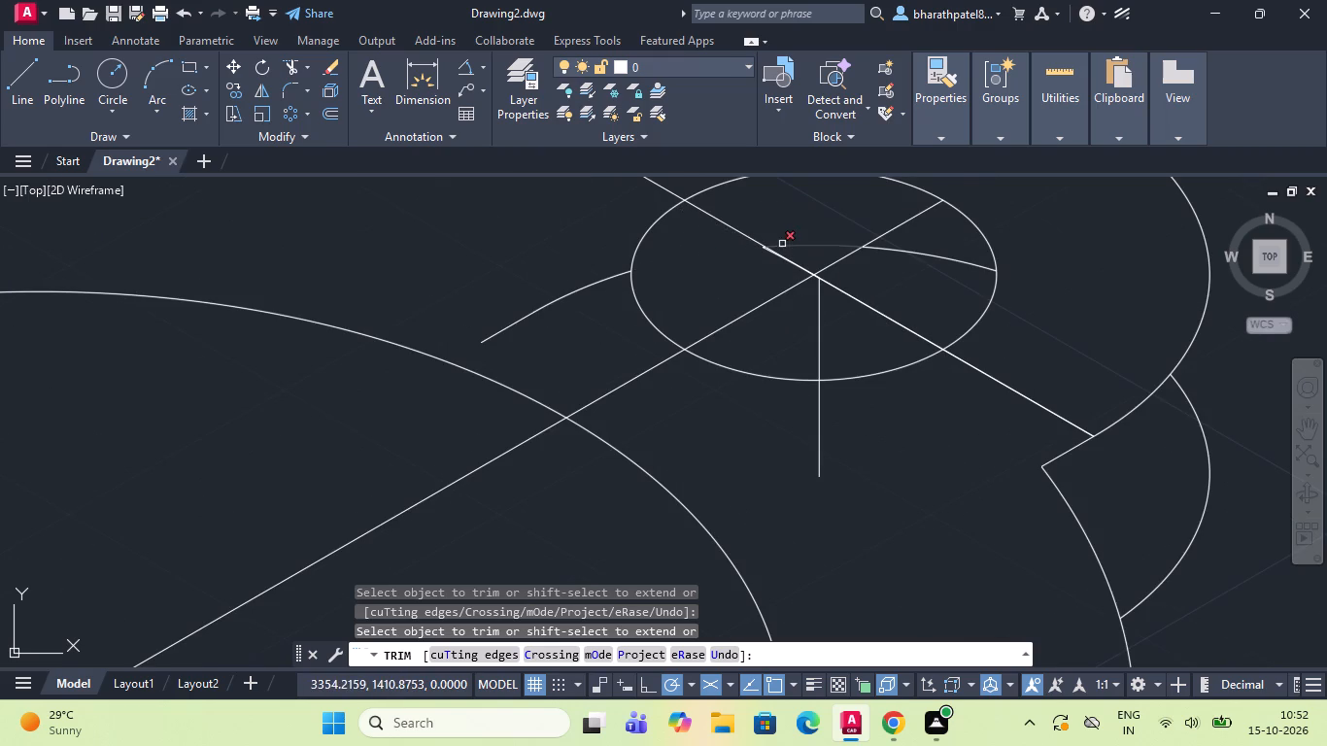
{"action": "scroll", "coordinate": [781, 246], "scroll_direction": "up", "scroll_amount": 4}
{"action": "left_click", "coordinate": [677, 265]}
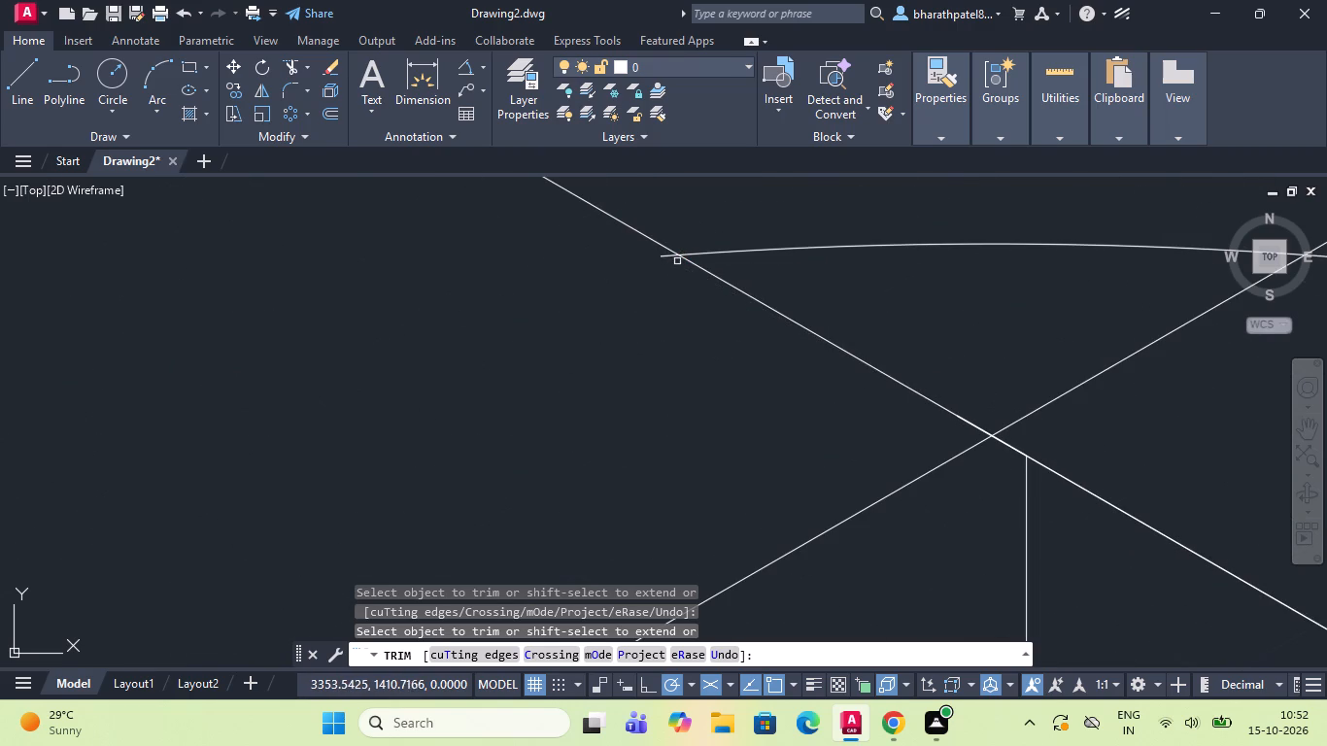
{"action": "left_click", "coordinate": [713, 250]}
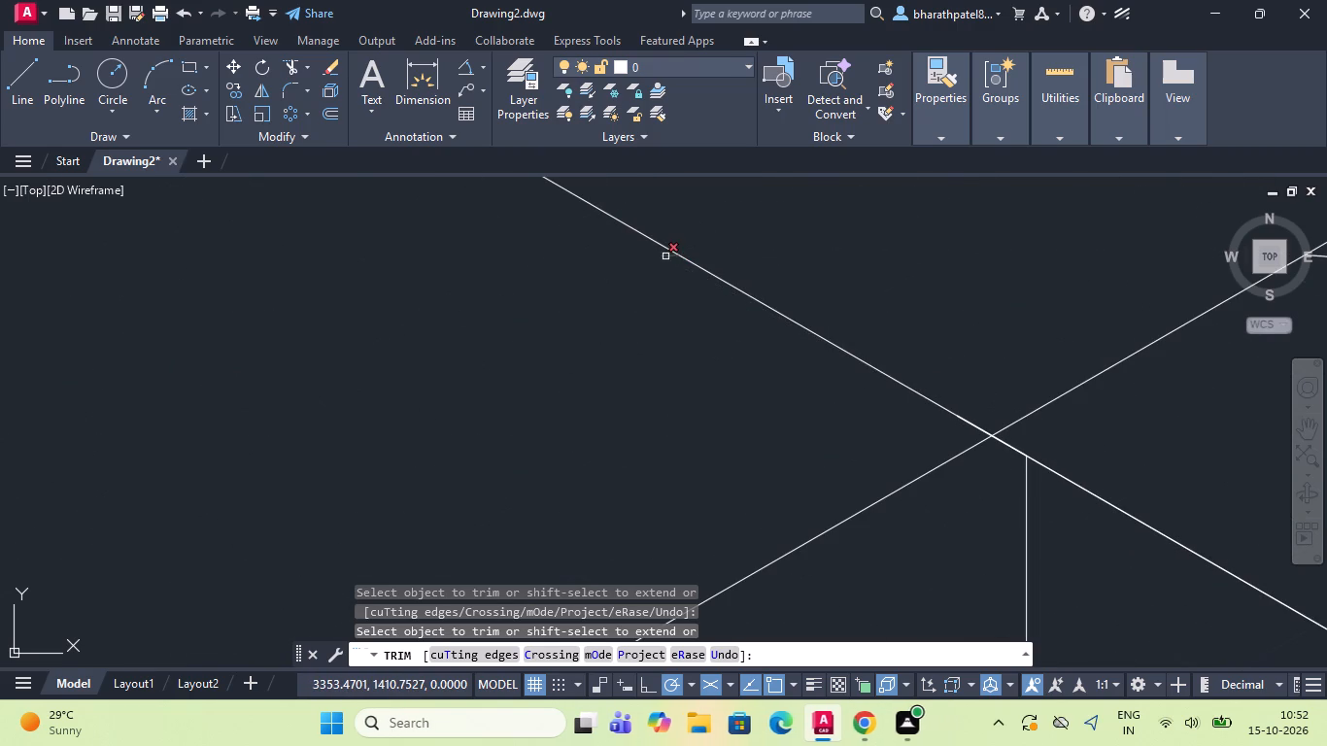
{"action": "left_click", "coordinate": [665, 256]}
{"action": "scroll", "coordinate": [665, 256], "scroll_direction": "down", "scroll_amount": 4}
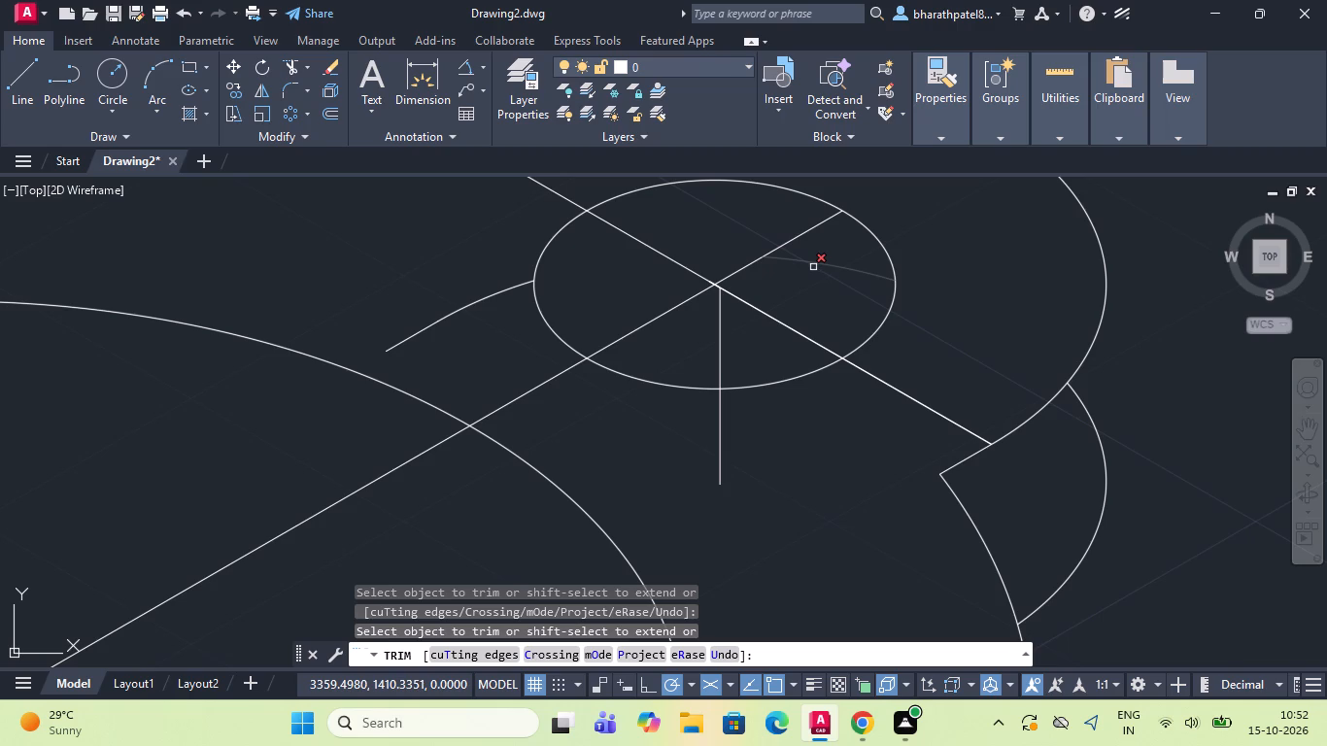
{"action": "scroll", "coordinate": [813, 267], "scroll_direction": "down", "scroll_amount": 1}
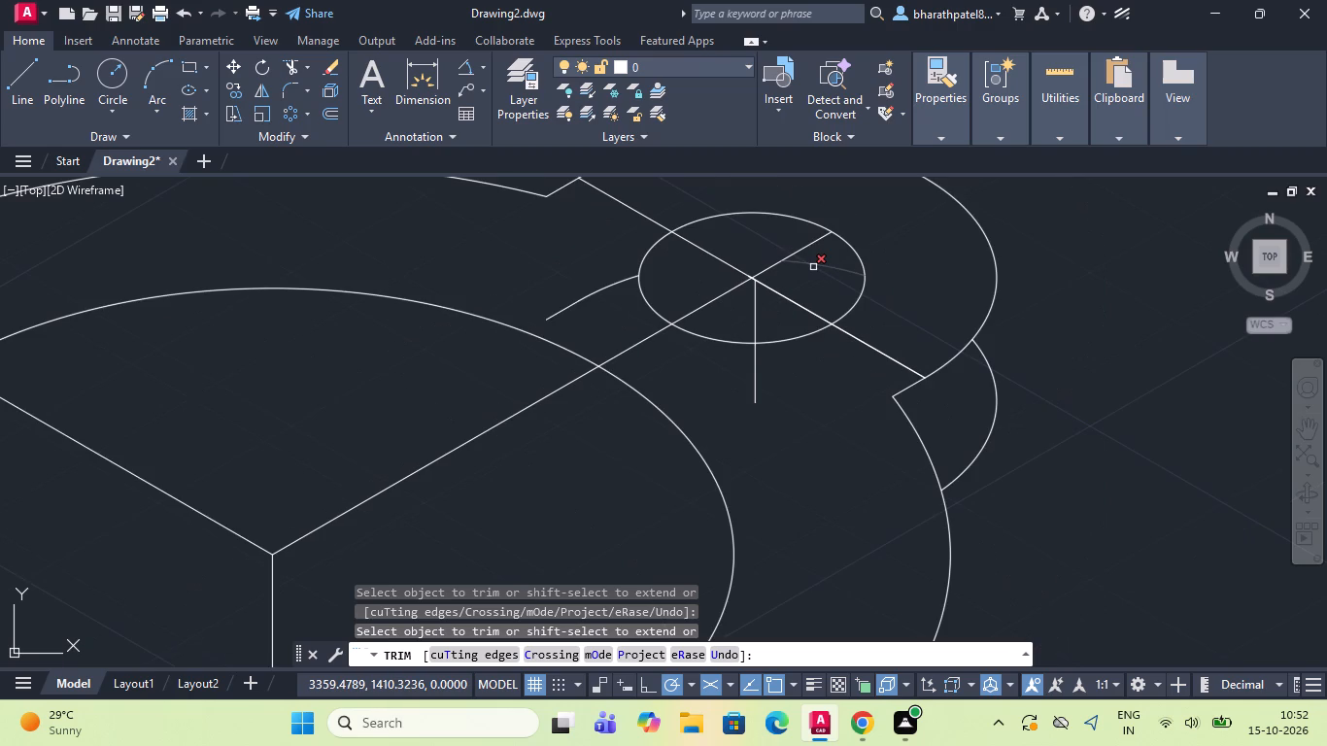
{"action": "left_click", "coordinate": [813, 267]}
{"action": "left_click", "coordinate": [575, 277]}
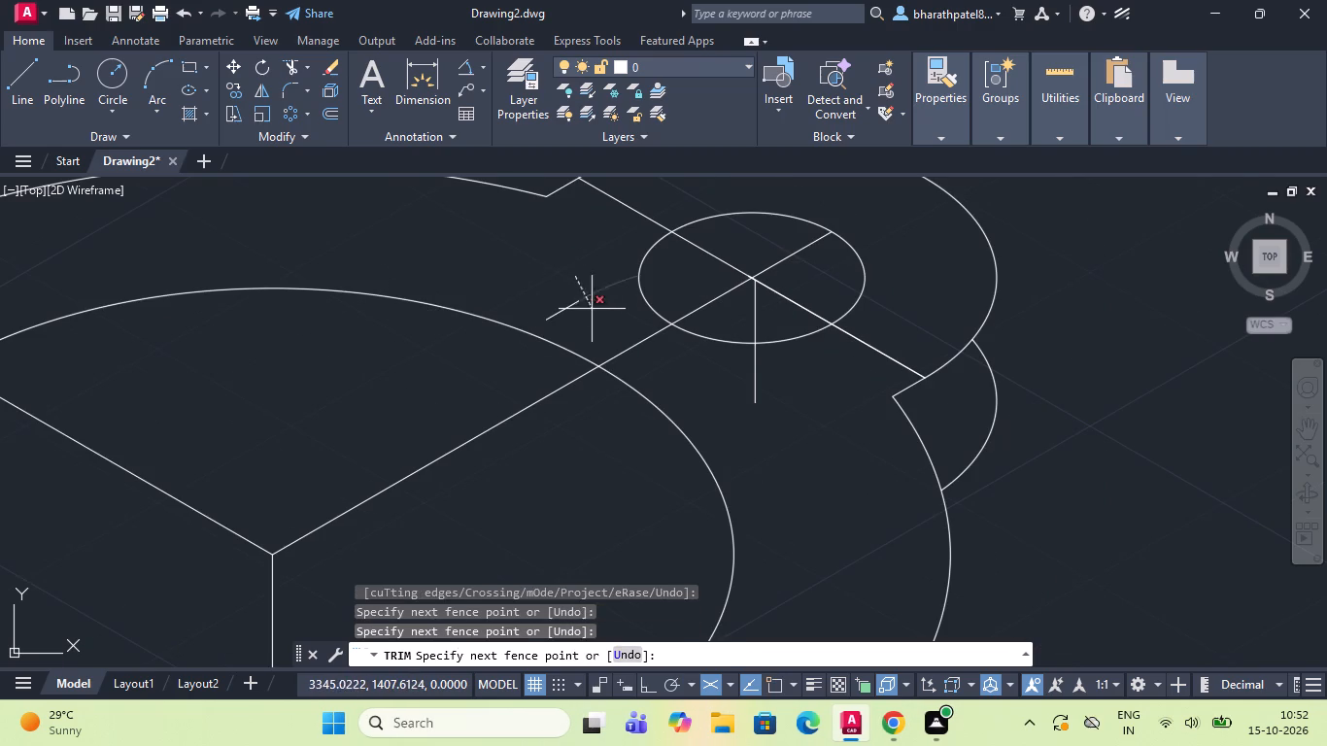
{"action": "left_click", "coordinate": [593, 309]}
{"action": "left_click", "coordinate": [561, 313]}
Draw a vertical line joining the bottom lobe's upper-left corner to the left side of its lower copy.
{"action": "scroll", "coordinate": [575, 290], "scroll_direction": "down", "scroll_amount": 3}
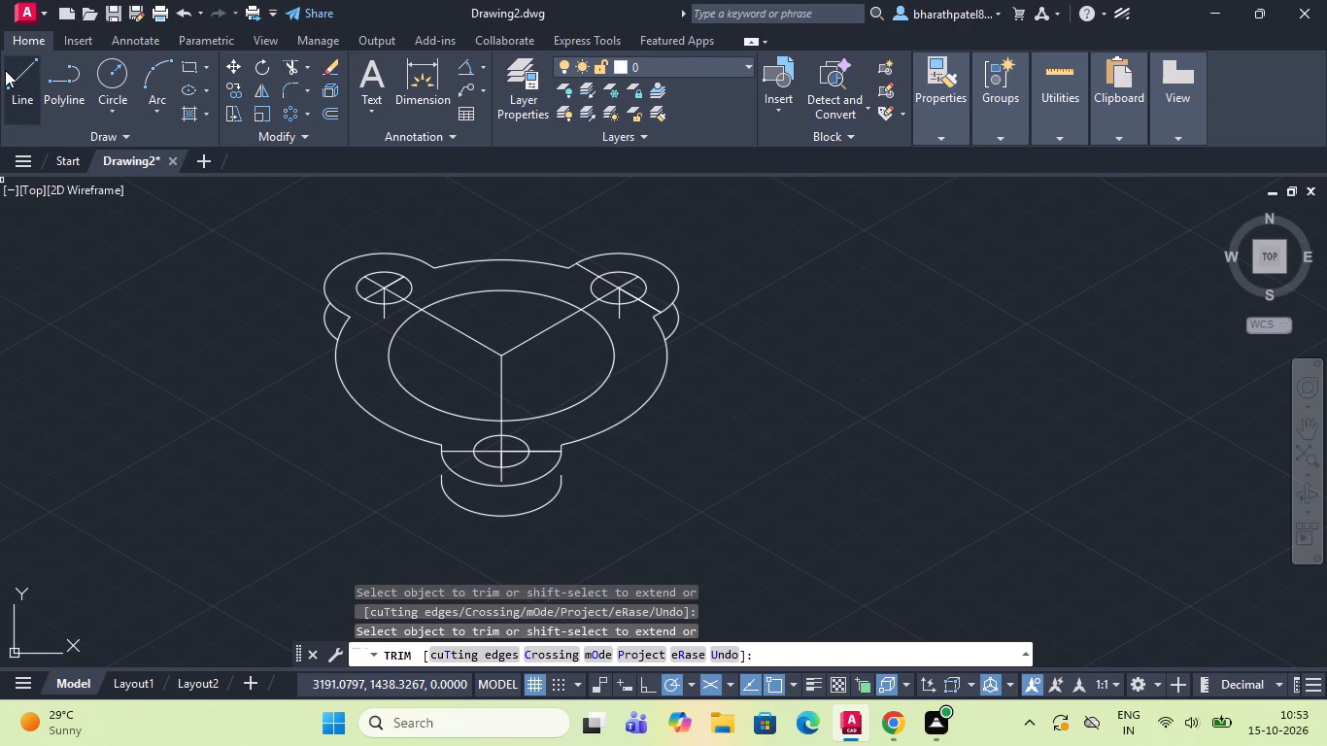
{"action": "left_click_drag", "start_coordinate": [6, 71], "coordinate": [66, 108]}
{"action": "scroll", "coordinate": [417, 517], "scroll_direction": "up", "scroll_amount": 2}
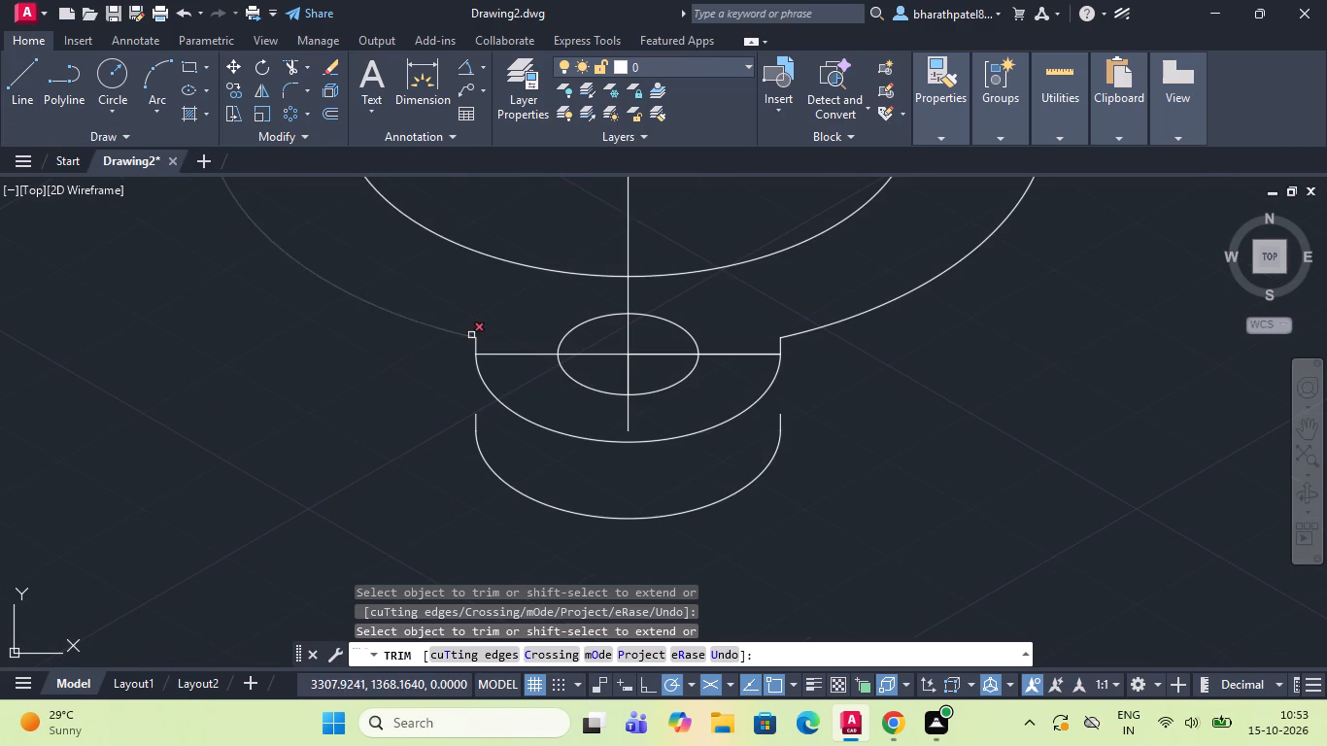
{"action": "left_click", "coordinate": [18, 81]}
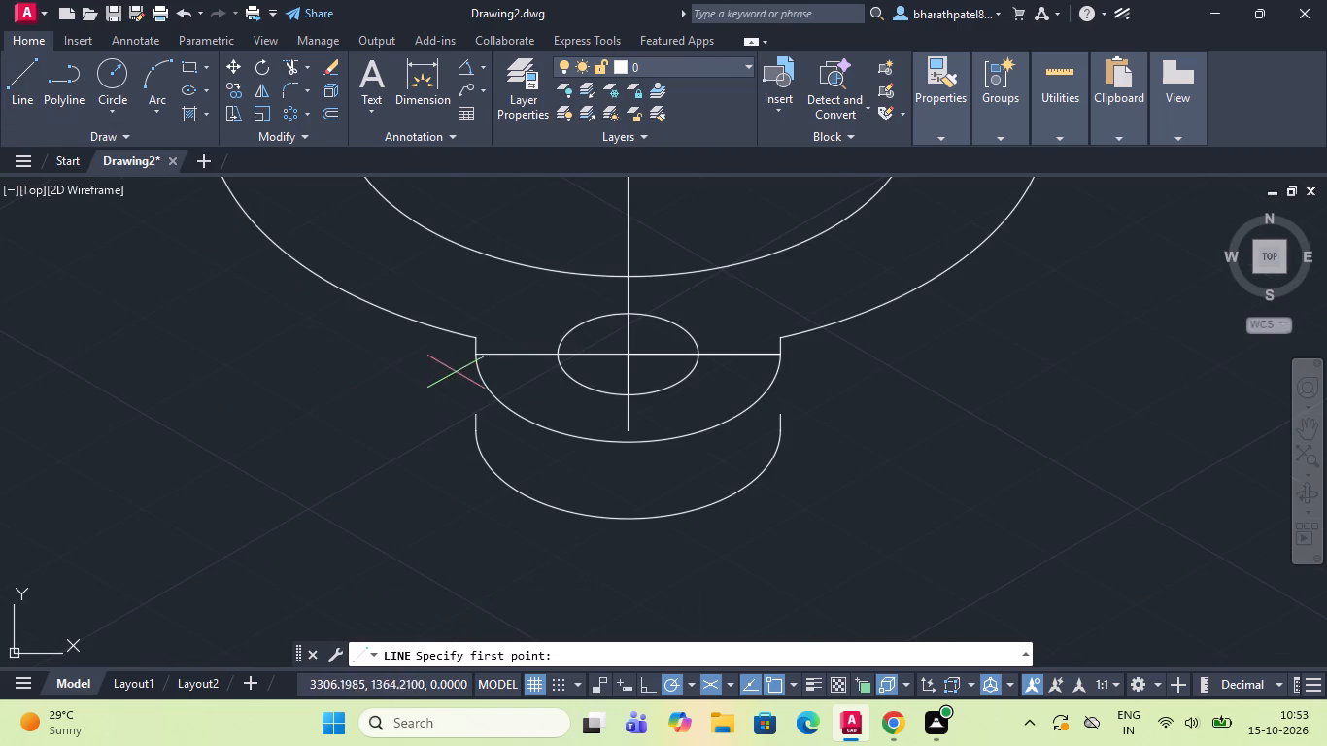
{"action": "left_click", "coordinate": [469, 338]}
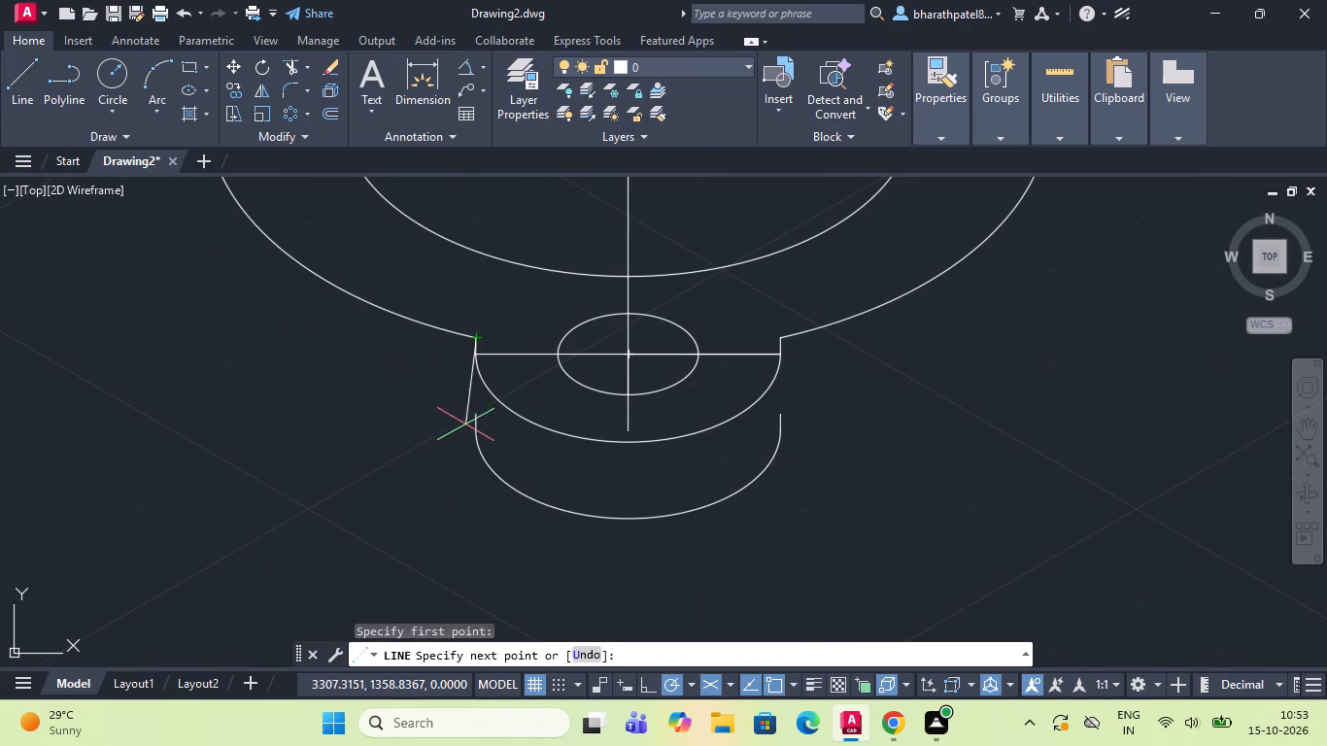
{"action": "scroll", "coordinate": [466, 424], "scroll_direction": "up", "scroll_amount": 3}
{"action": "left_click", "coordinate": [496, 382]}
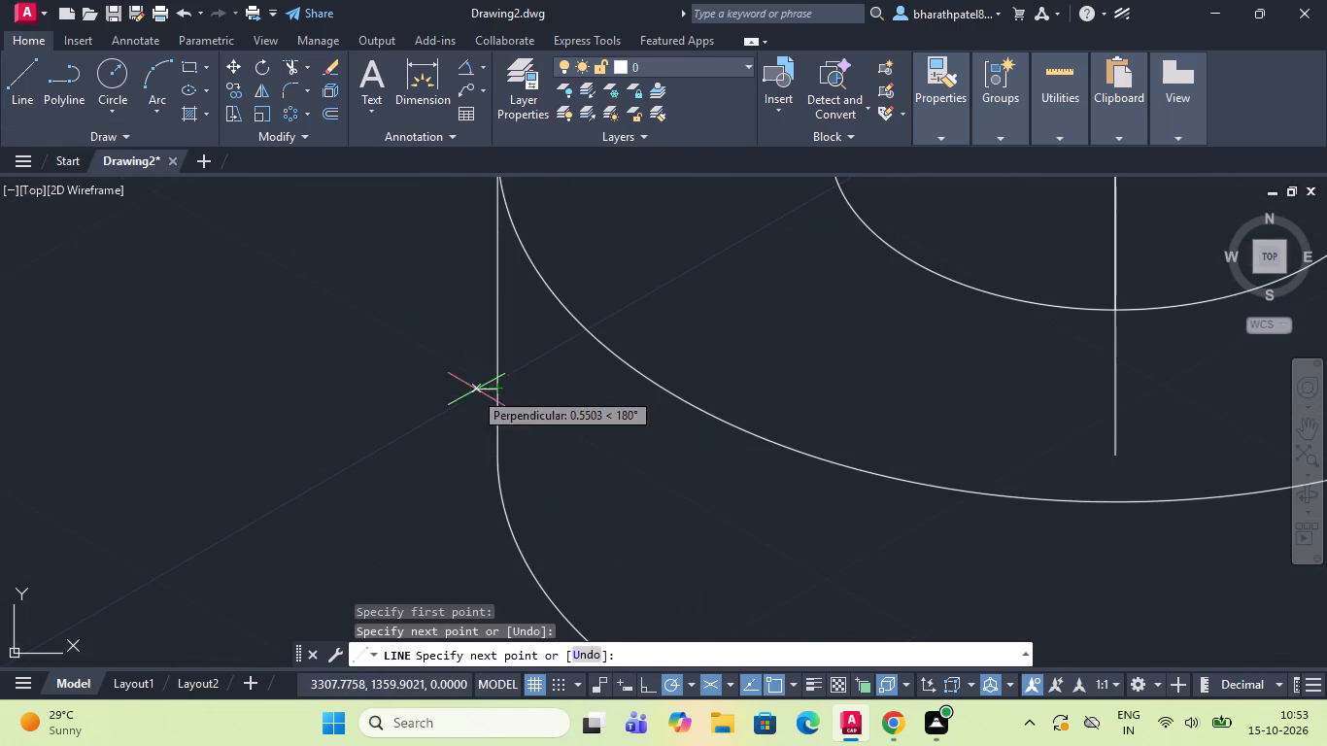
{"action": "scroll", "coordinate": [446, 407], "scroll_direction": "down", "scroll_amount": 1}
{"action": "key", "text": "Escape"}
{"action": "scroll", "coordinate": [445, 404], "scroll_direction": "down", "scroll_amount": 2}
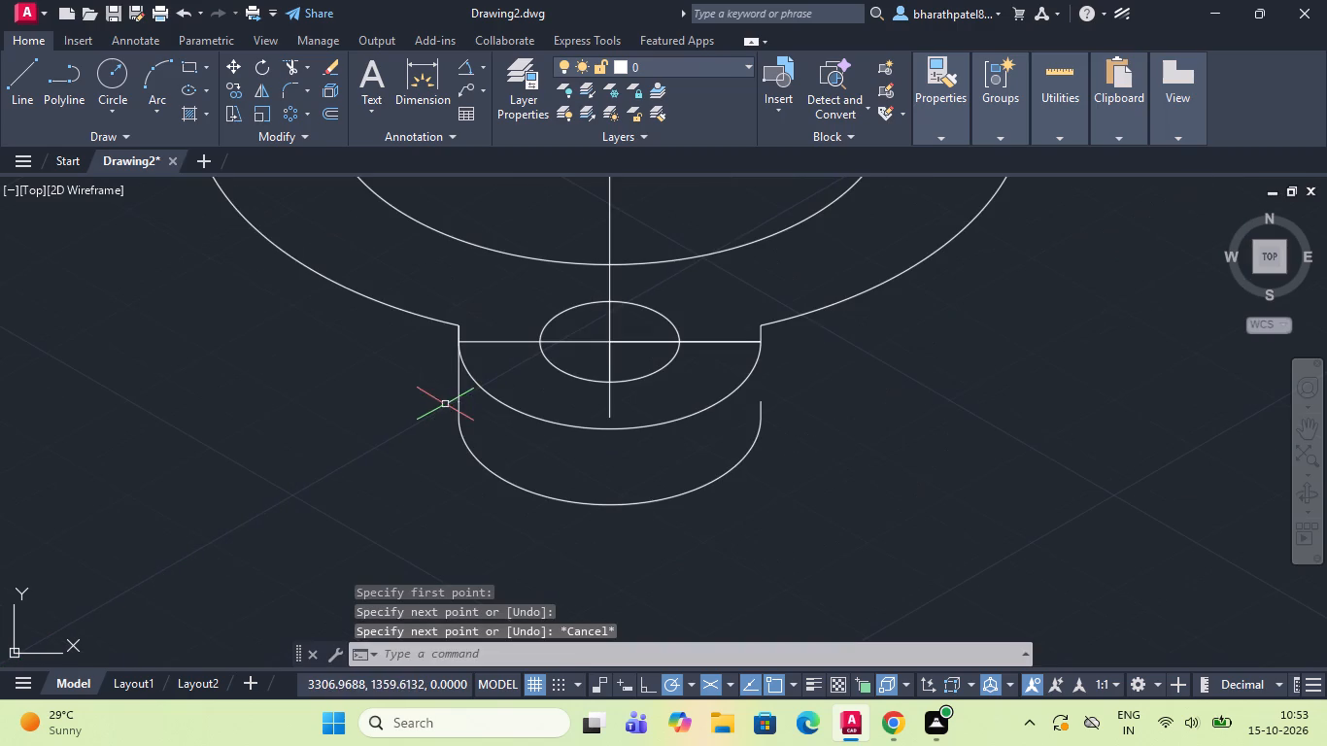
Draw a vertical line joining the bottom lobe's upper-right corner to the right side of its lower copy.
{"action": "left_click", "coordinate": [24, 73]}
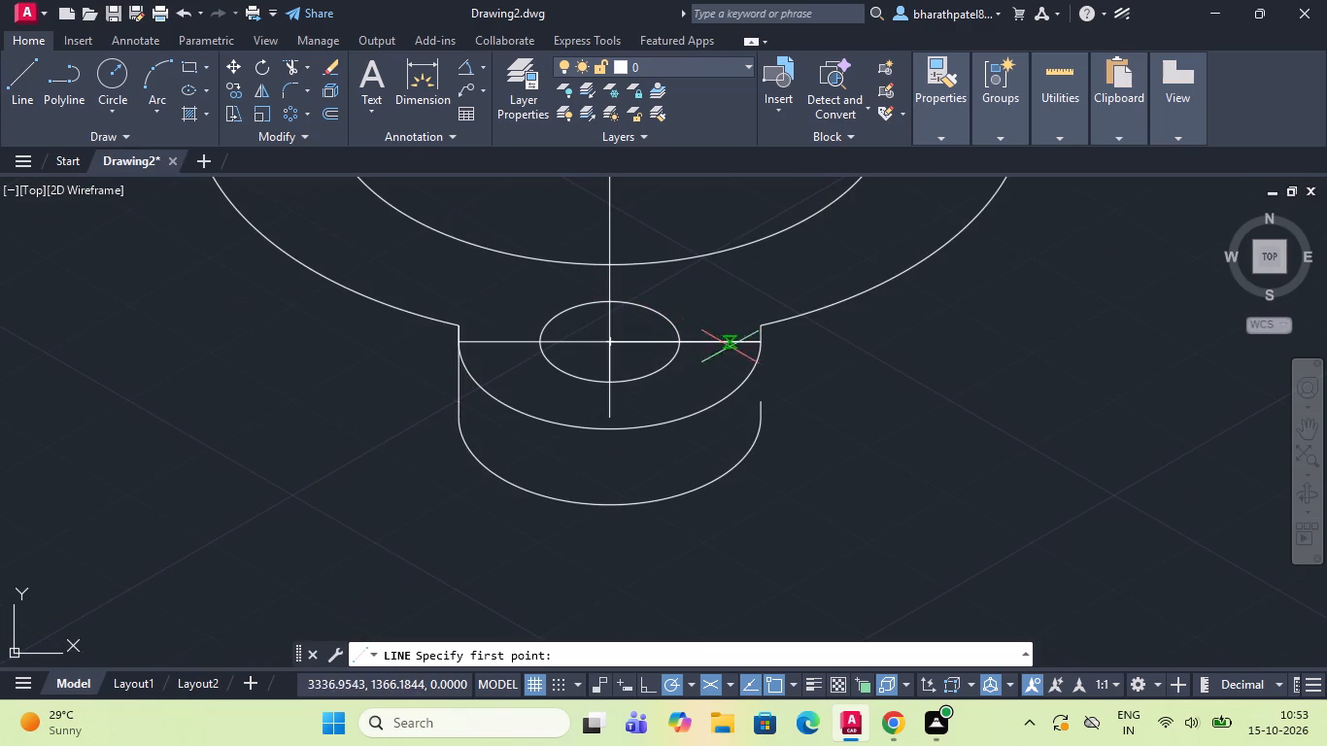
{"action": "scroll", "coordinate": [807, 349], "scroll_direction": "up", "scroll_amount": 2}
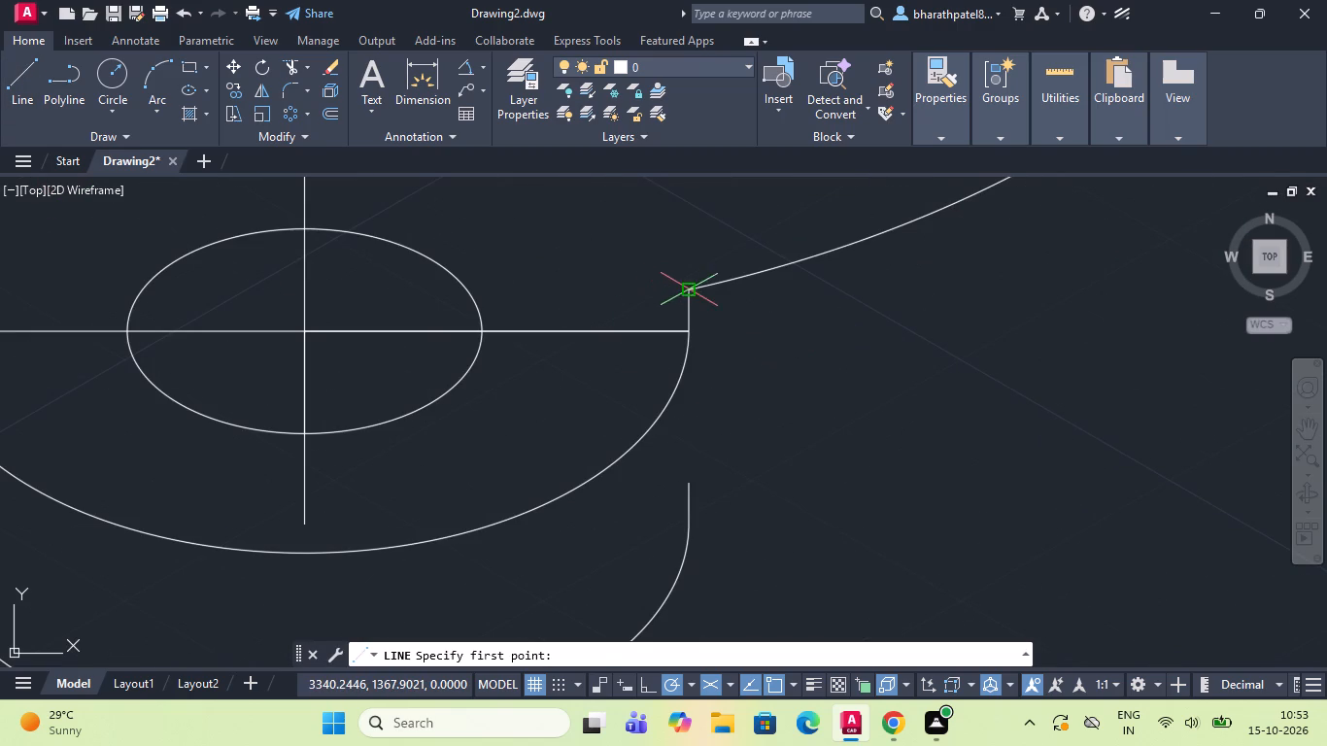
{"action": "left_click", "coordinate": [697, 294]}
{"action": "scroll", "coordinate": [676, 479], "scroll_direction": "up", "scroll_amount": 3}
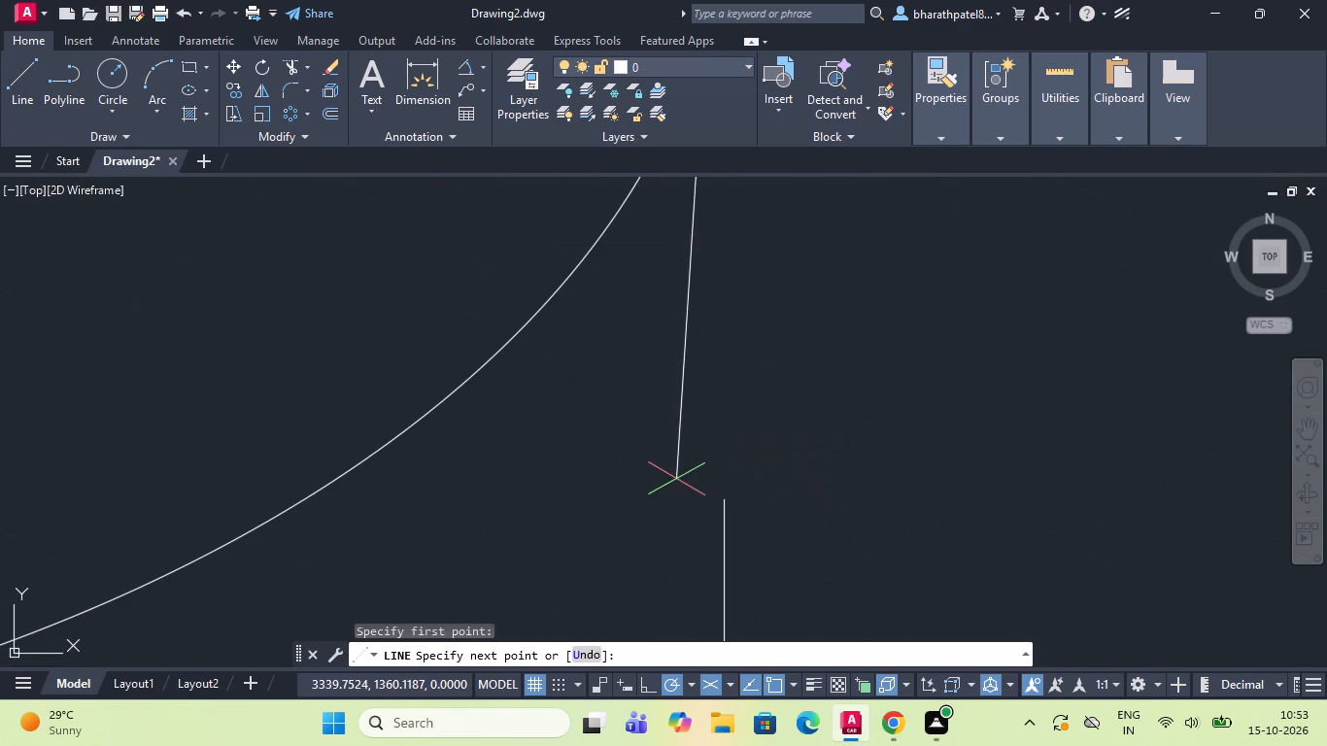
{"action": "left_click", "coordinate": [727, 500]}
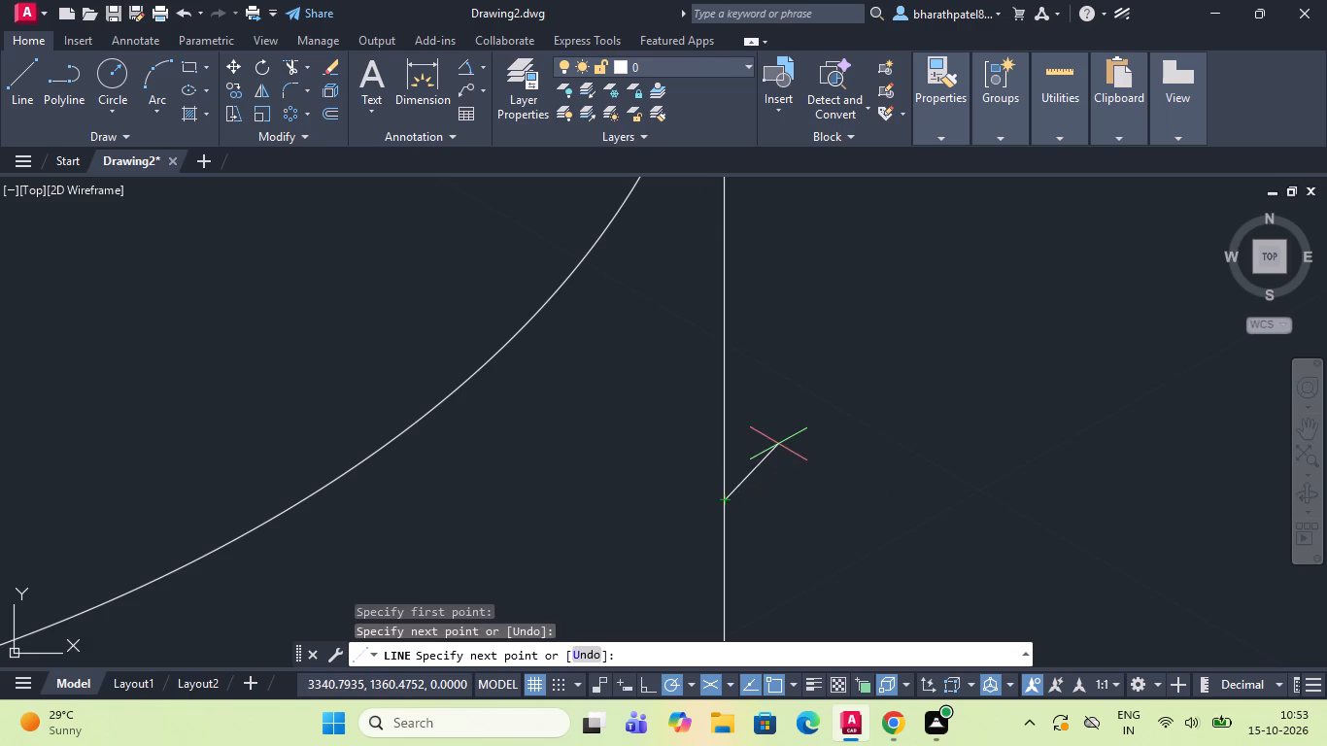
{"action": "left_click", "coordinate": [778, 441]}
{"action": "key", "text": "Escape"}
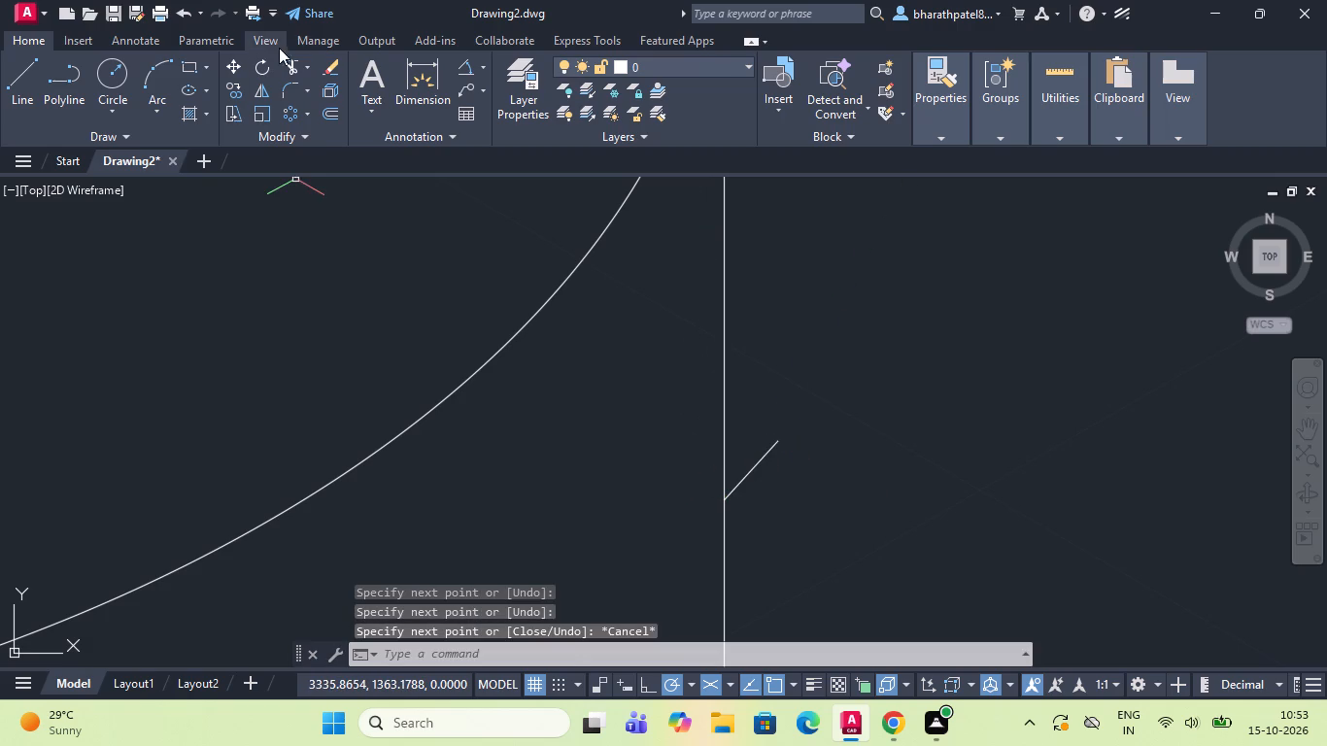
Trim away the stray slanted segment at the lower end of the bottom lobe's right vertical edge.
{"action": "left_click", "coordinate": [287, 62]}
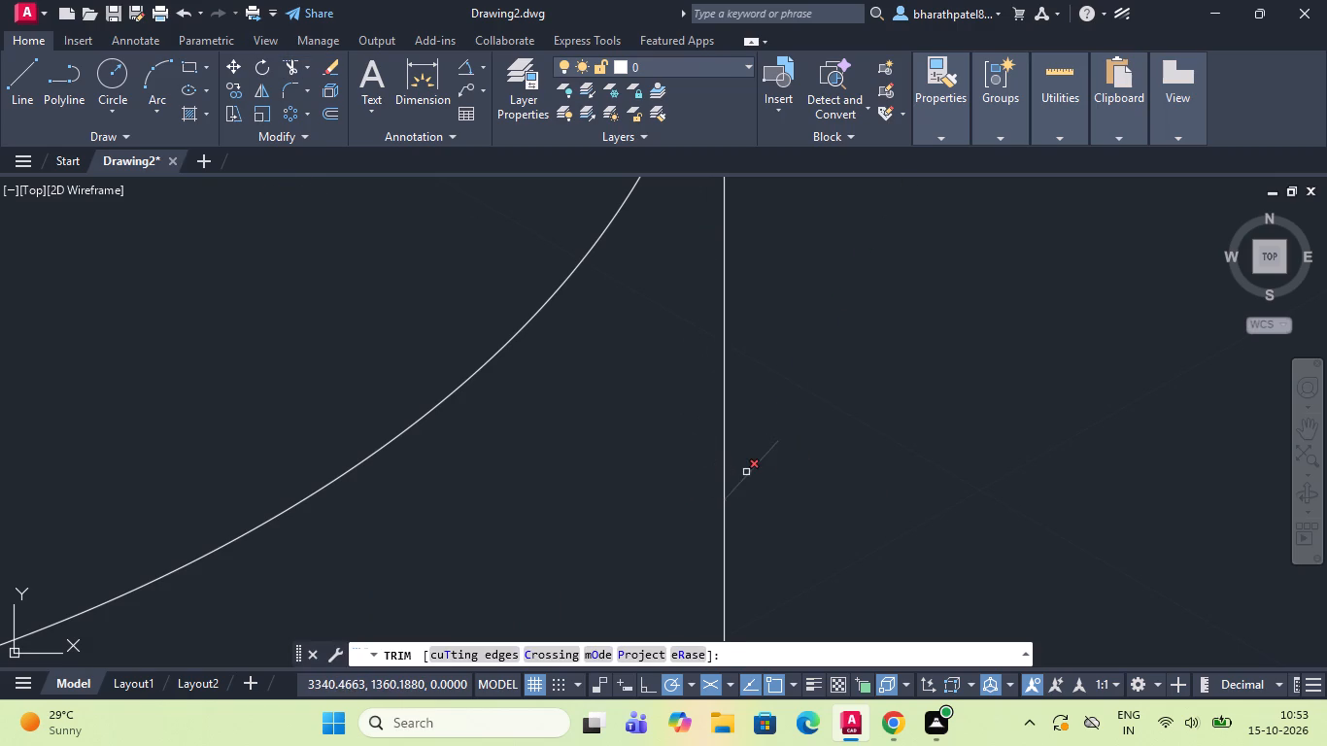
{"action": "left_click", "coordinate": [748, 472]}
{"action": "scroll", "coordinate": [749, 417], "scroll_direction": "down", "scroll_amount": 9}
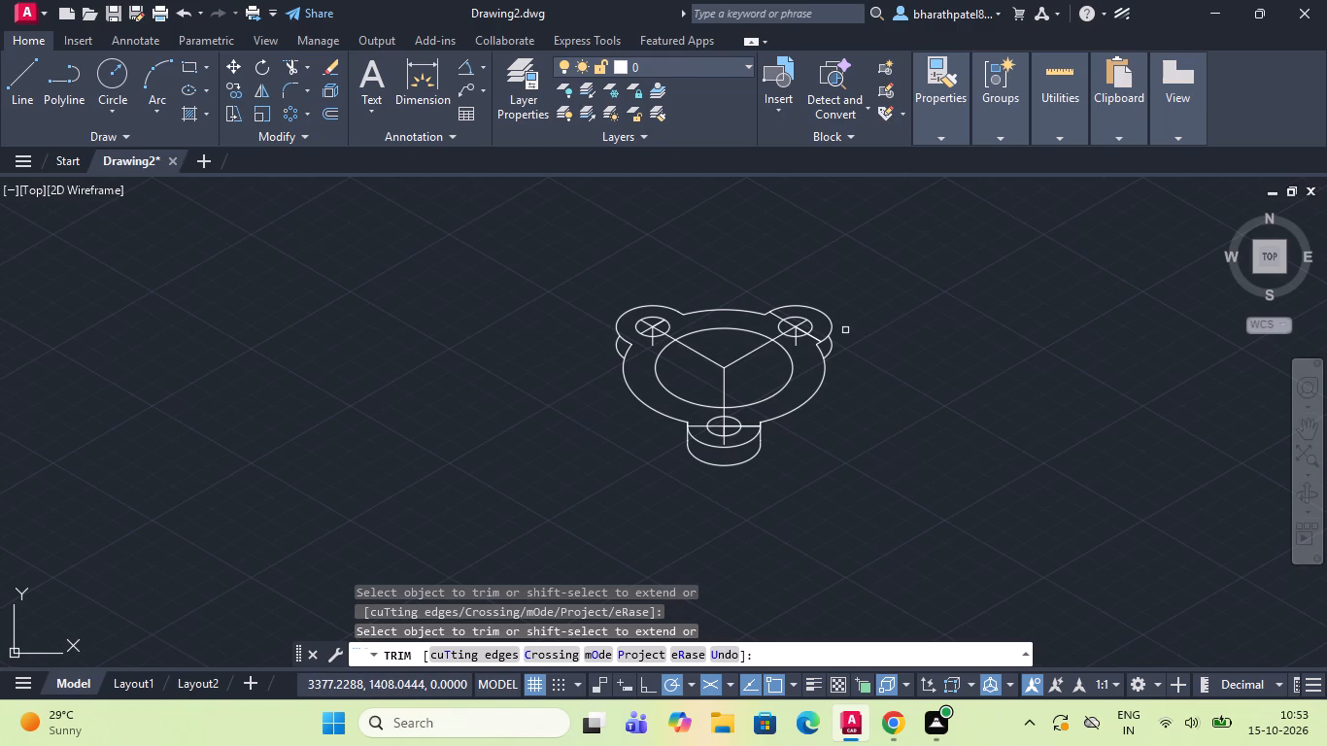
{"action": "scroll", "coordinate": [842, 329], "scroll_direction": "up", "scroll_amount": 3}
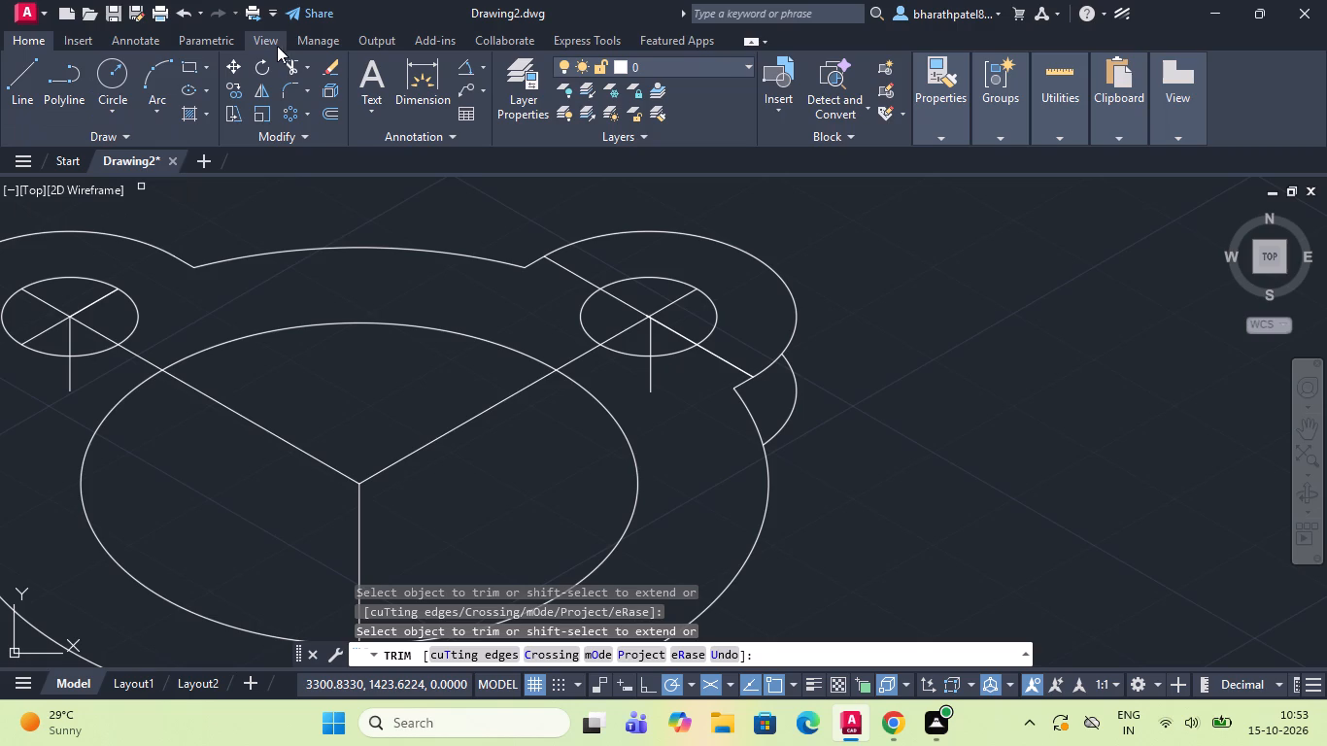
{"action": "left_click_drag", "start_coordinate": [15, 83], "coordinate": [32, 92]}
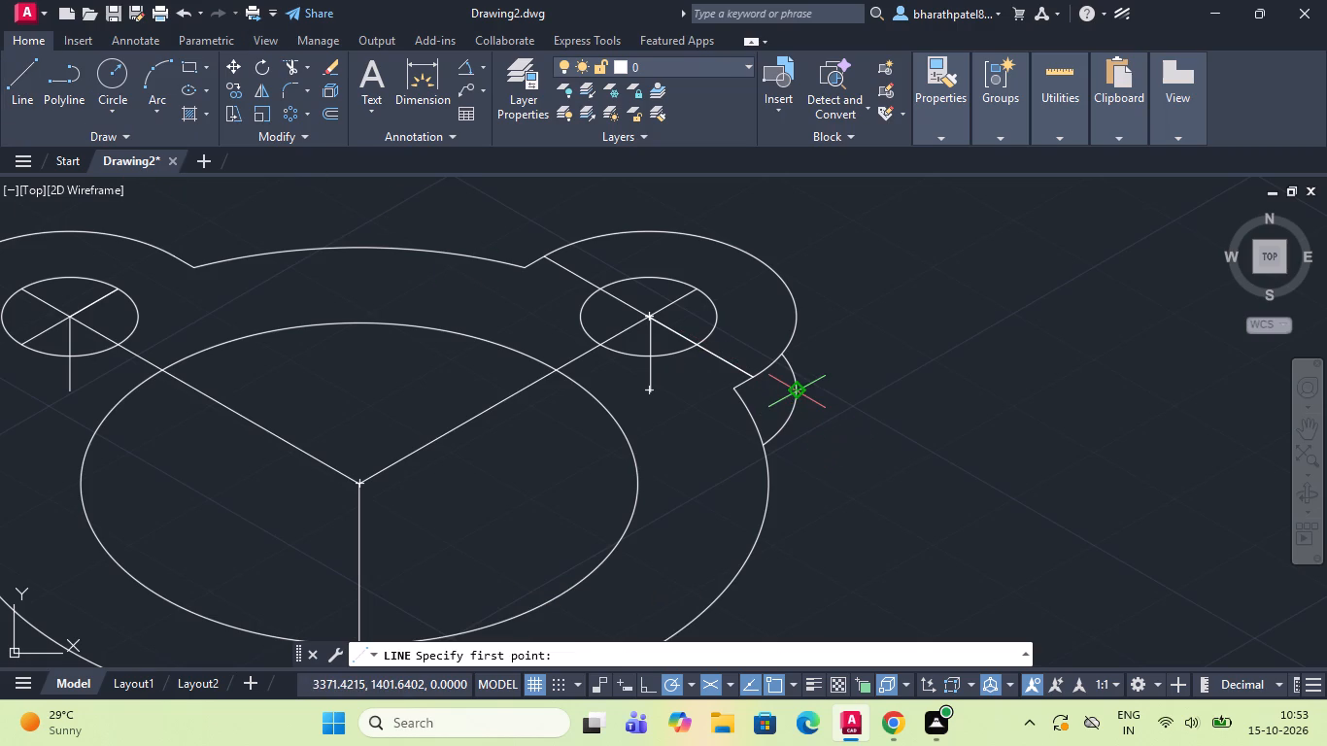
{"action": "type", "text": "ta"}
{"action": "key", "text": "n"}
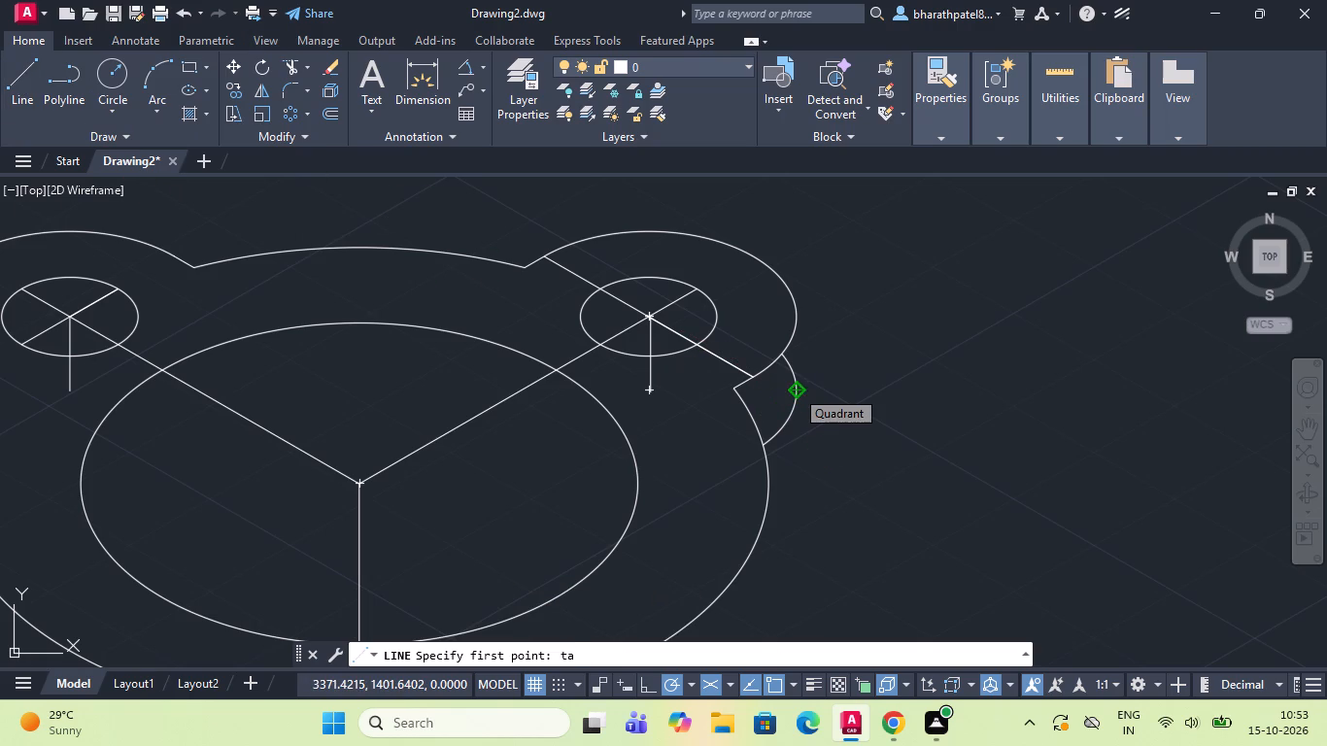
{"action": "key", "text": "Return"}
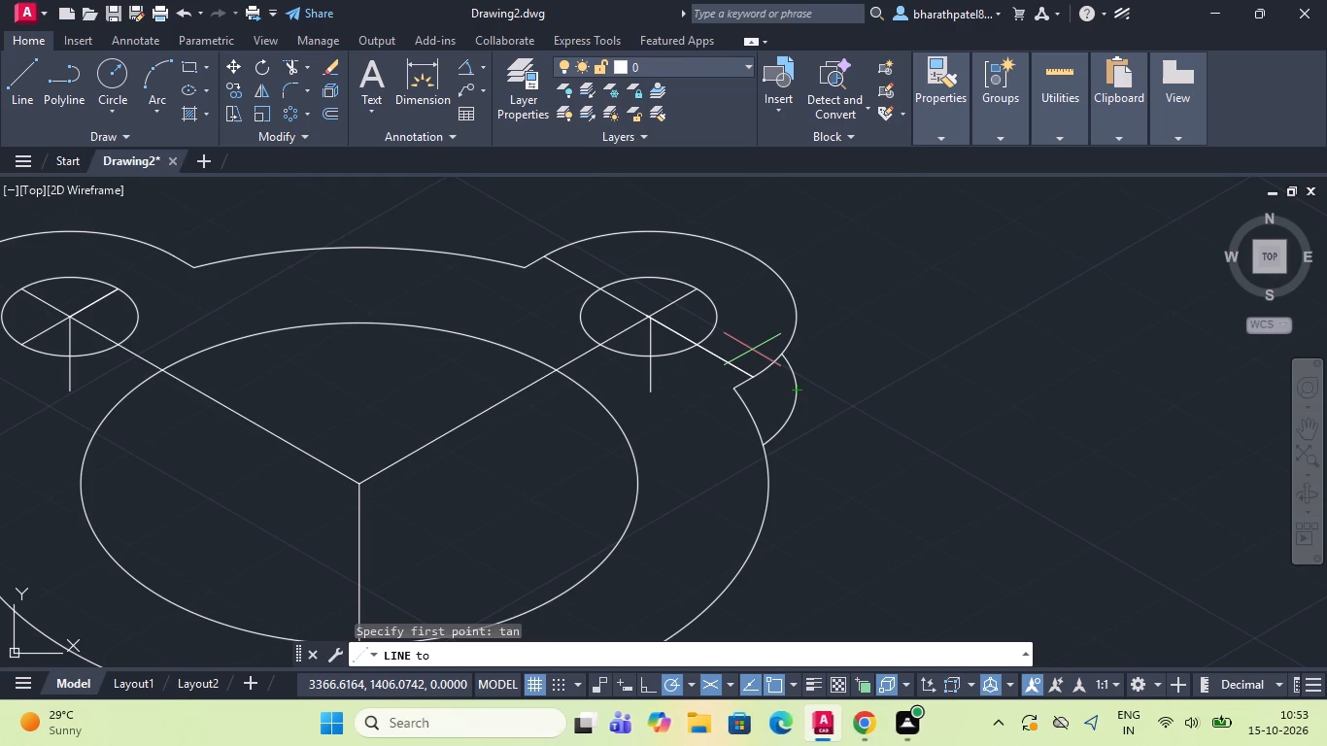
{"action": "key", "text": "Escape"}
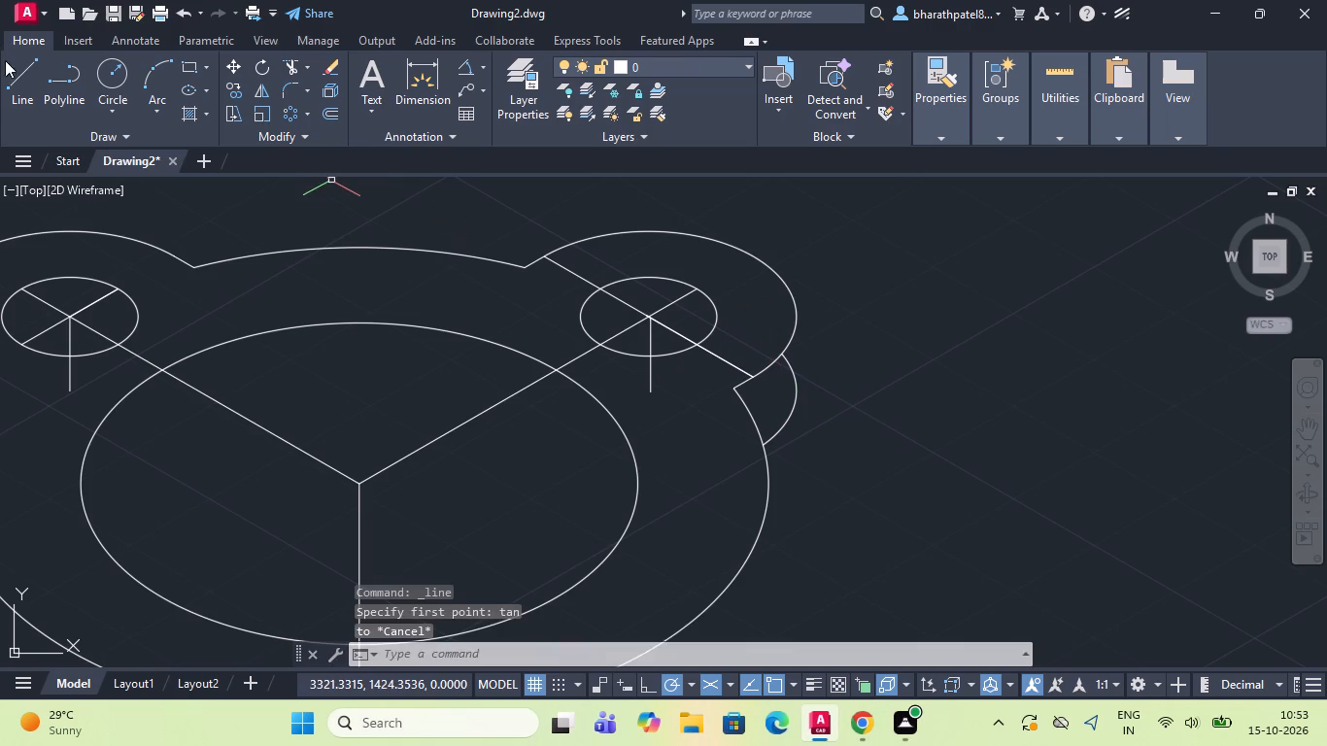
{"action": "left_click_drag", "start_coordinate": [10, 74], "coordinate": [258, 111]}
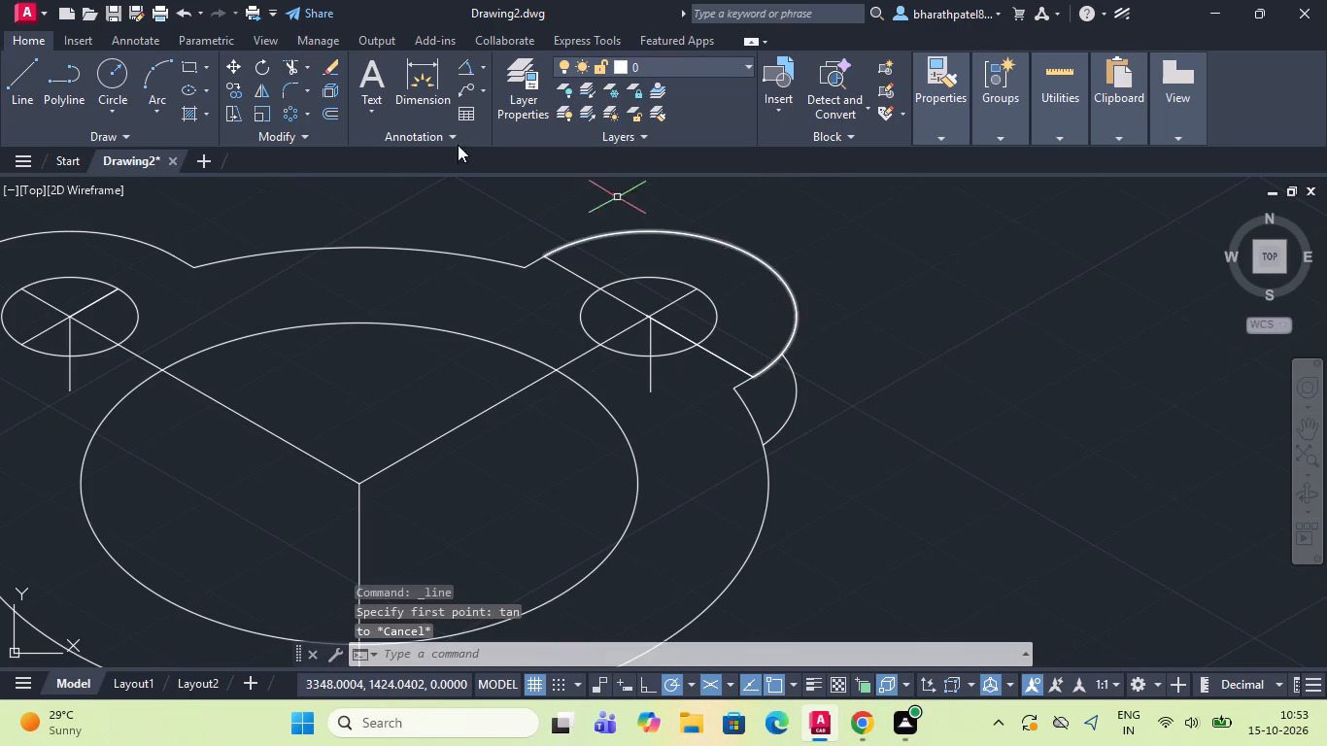
Draw a vertical line from the upper-right lobe's right quadrant down to the matching quadrant of its lower copy.
{"action": "left_click", "coordinate": [14, 84]}
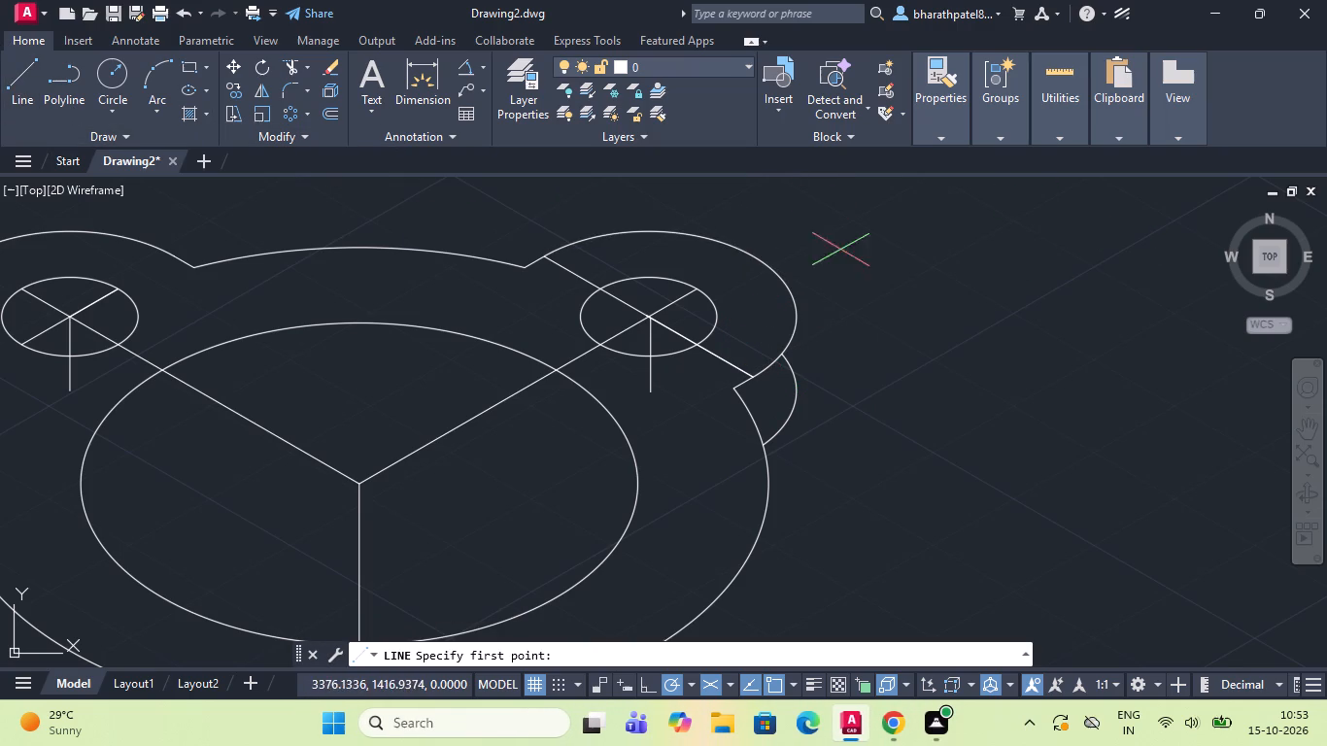
{"action": "left_click", "coordinate": [793, 316]}
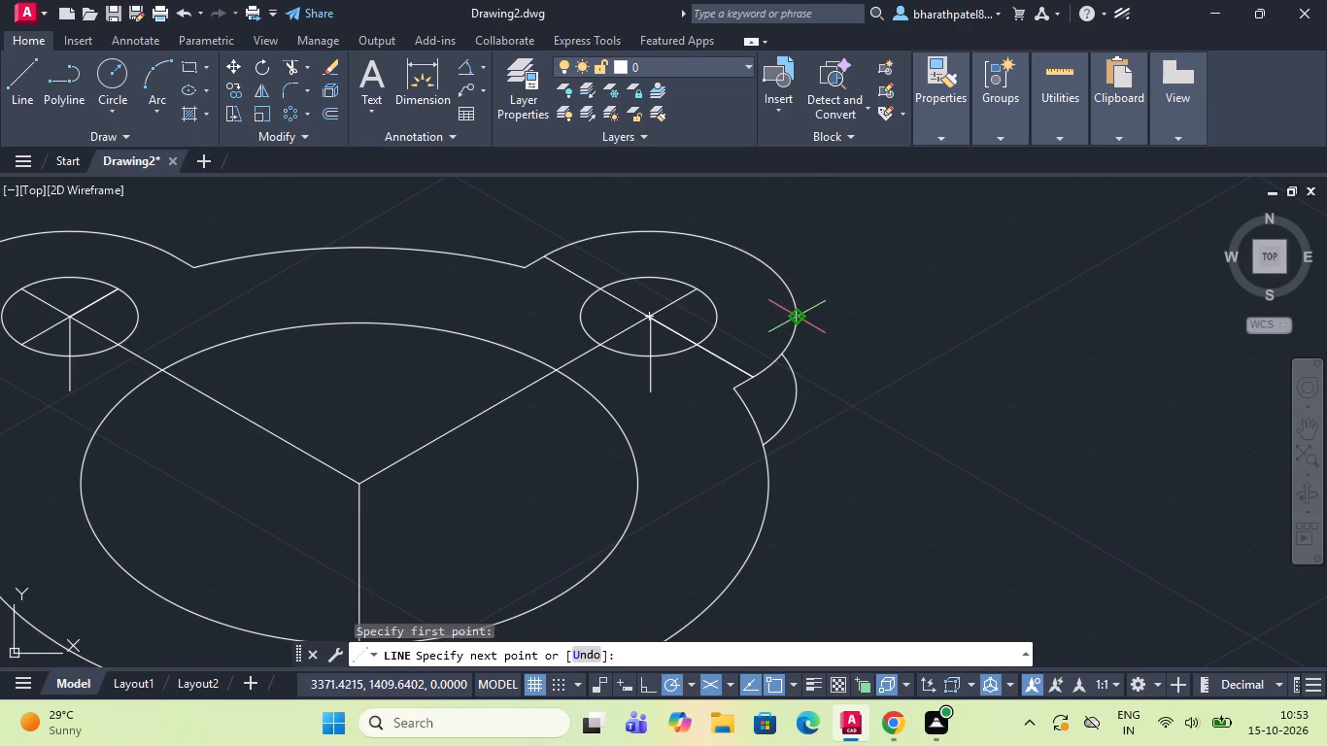
{"action": "scroll", "coordinate": [793, 388], "scroll_direction": "up", "scroll_amount": 4}
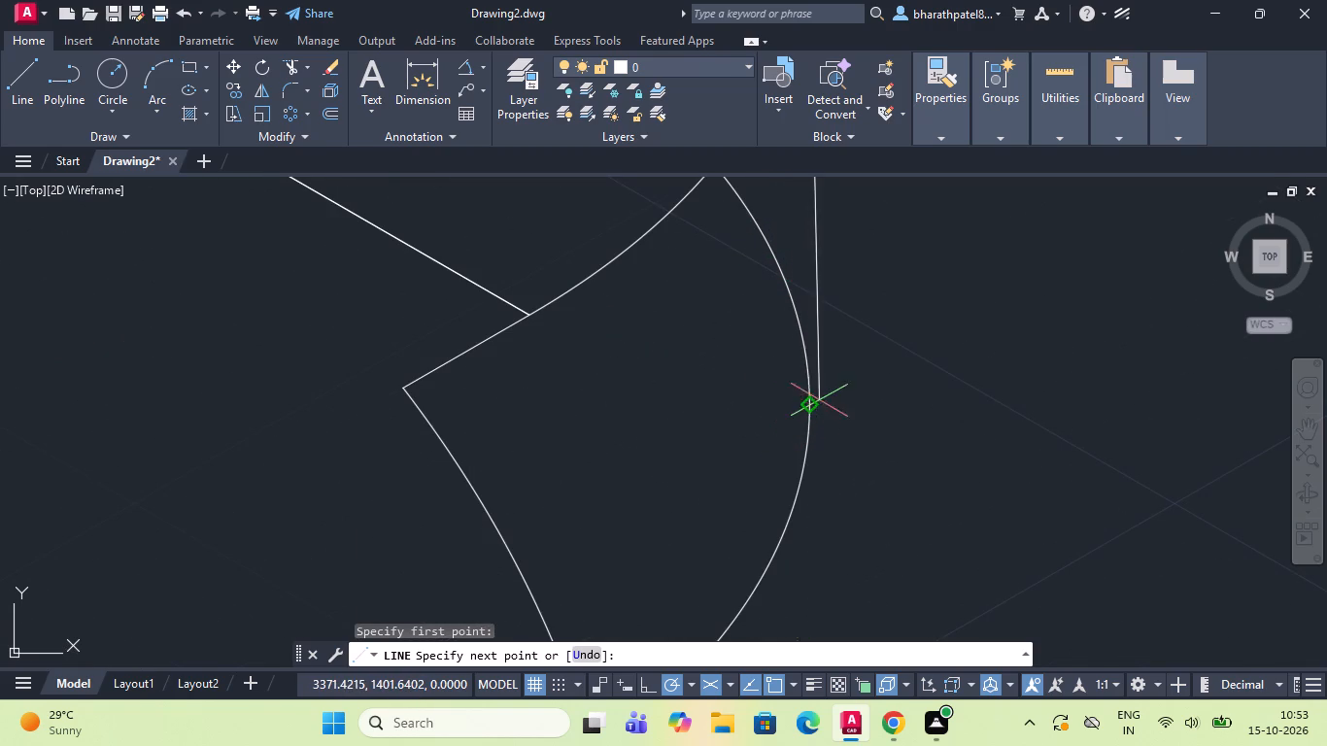
{"action": "left_click", "coordinate": [804, 409]}
{"action": "scroll", "coordinate": [804, 407], "scroll_direction": "down", "scroll_amount": 4}
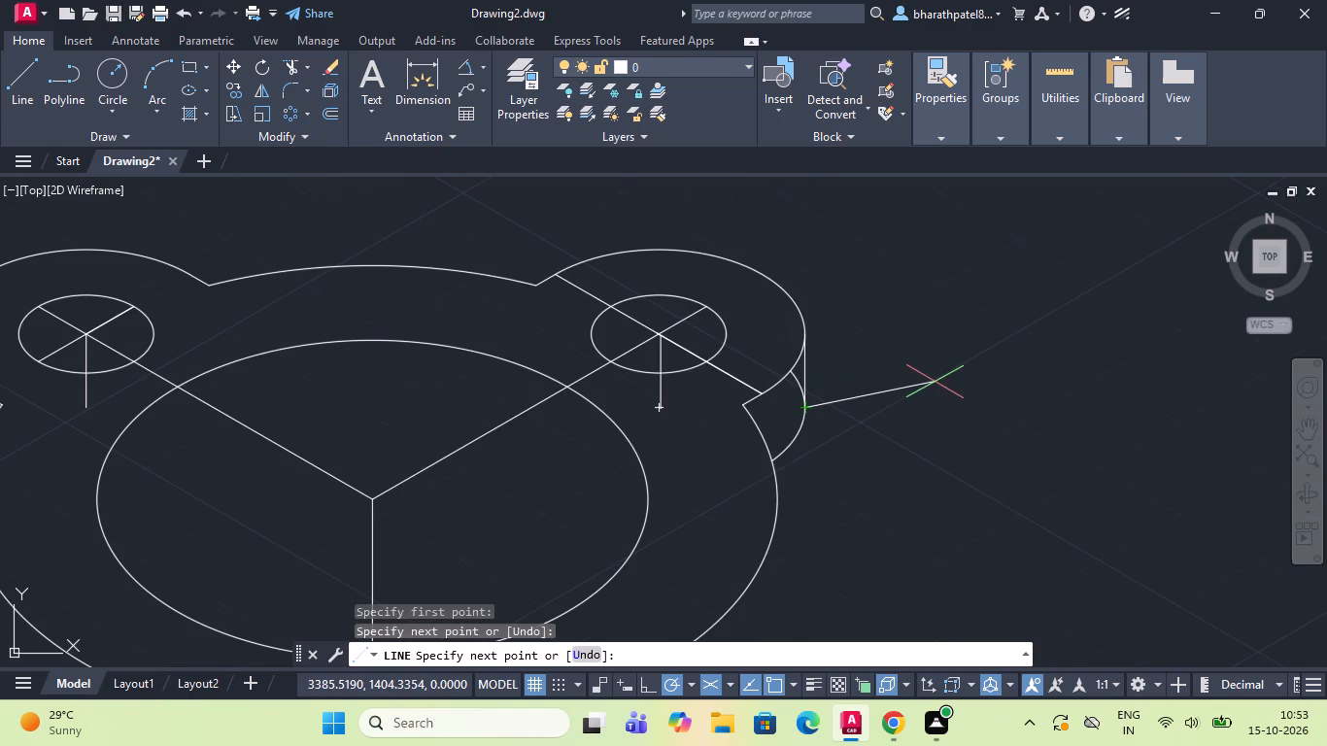
{"action": "key", "text": "Escape"}
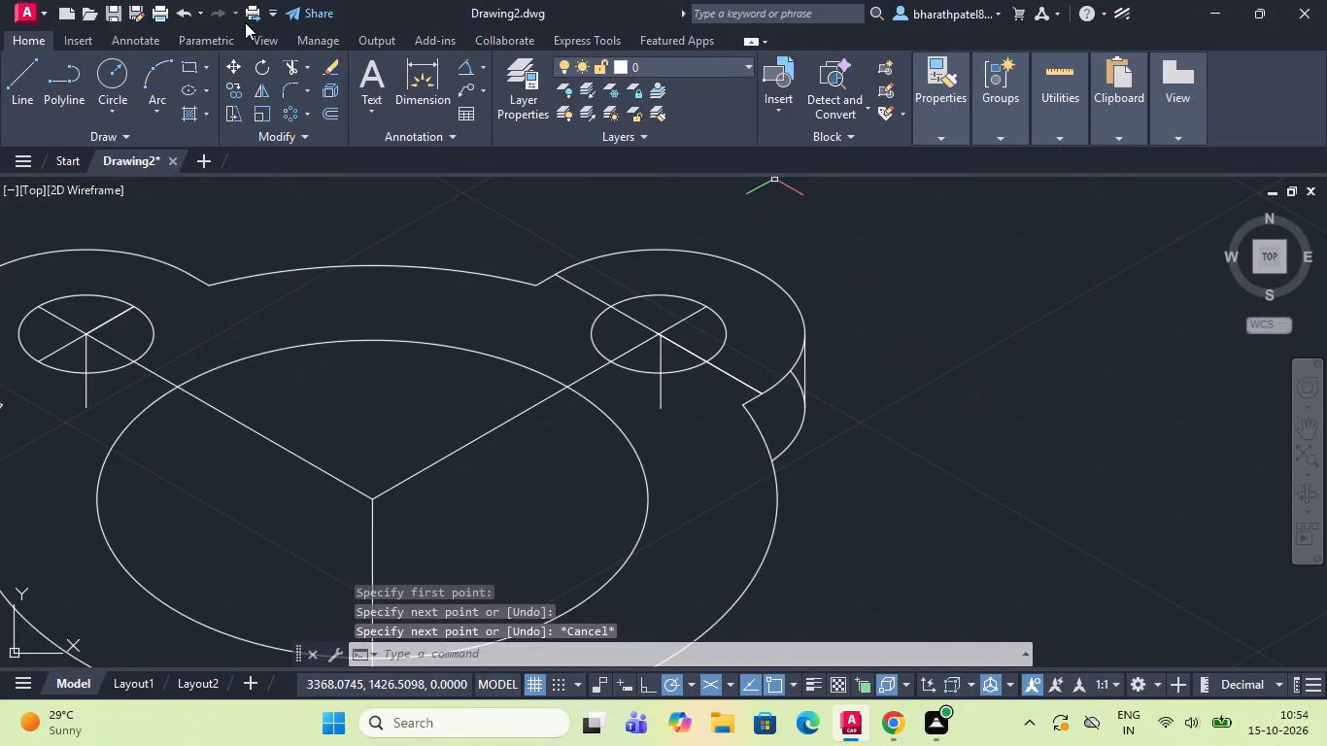
Trim the upper-right lobe's lower arc between the lobe outline and the new vertical edge.
{"action": "left_click", "coordinate": [289, 57]}
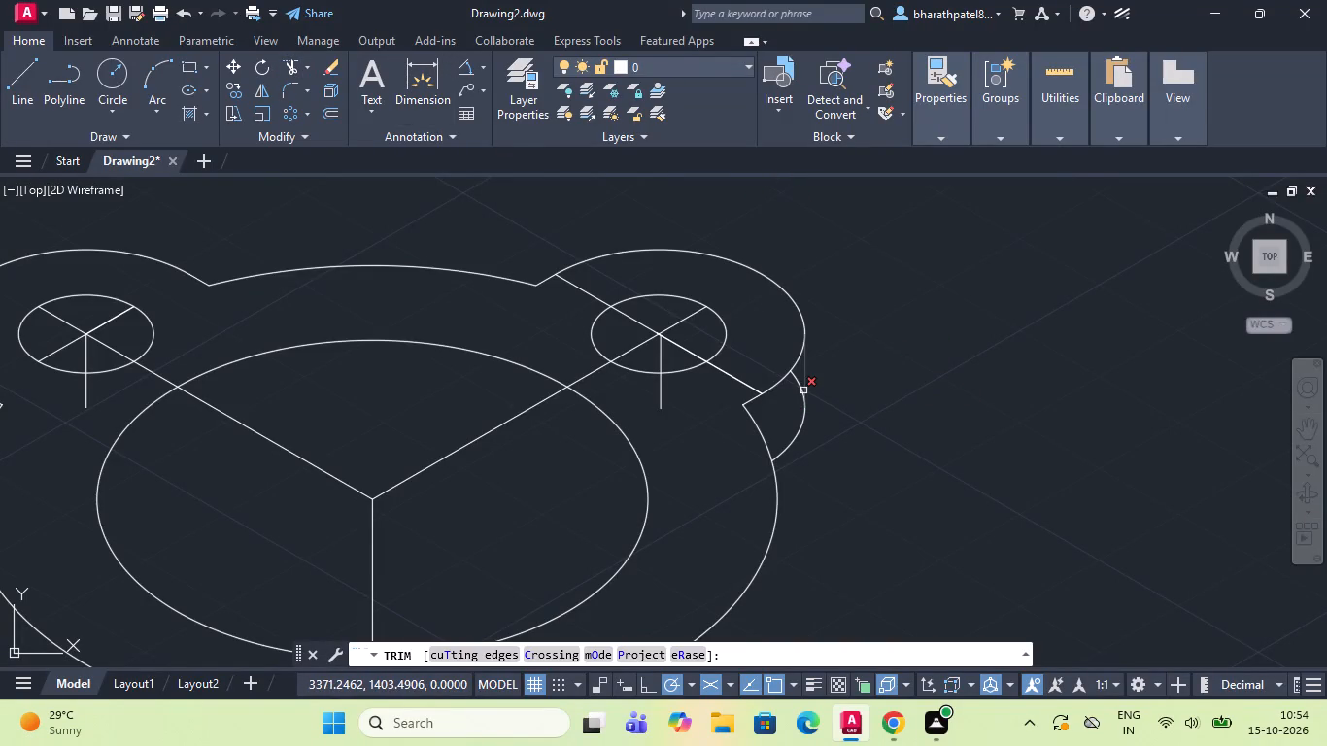
{"action": "left_click", "coordinate": [796, 385]}
{"action": "scroll", "coordinate": [849, 322], "scroll_direction": "down", "scroll_amount": 4}
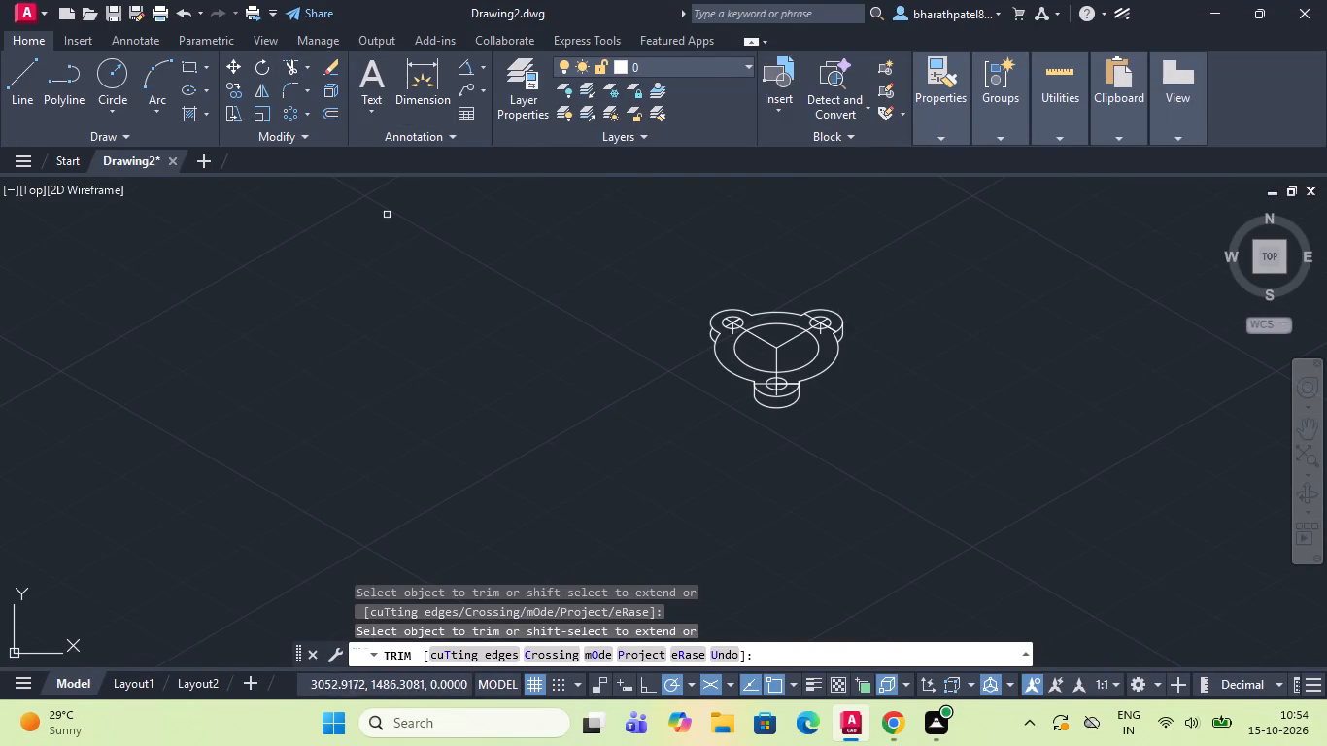
Draw a vertical line from the left quadrant of the upper-left lobe's lower copy up to the lobe's left quadrant.
{"action": "left_click", "coordinate": [13, 79]}
{"action": "scroll", "coordinate": [702, 308], "scroll_direction": "up", "scroll_amount": 3}
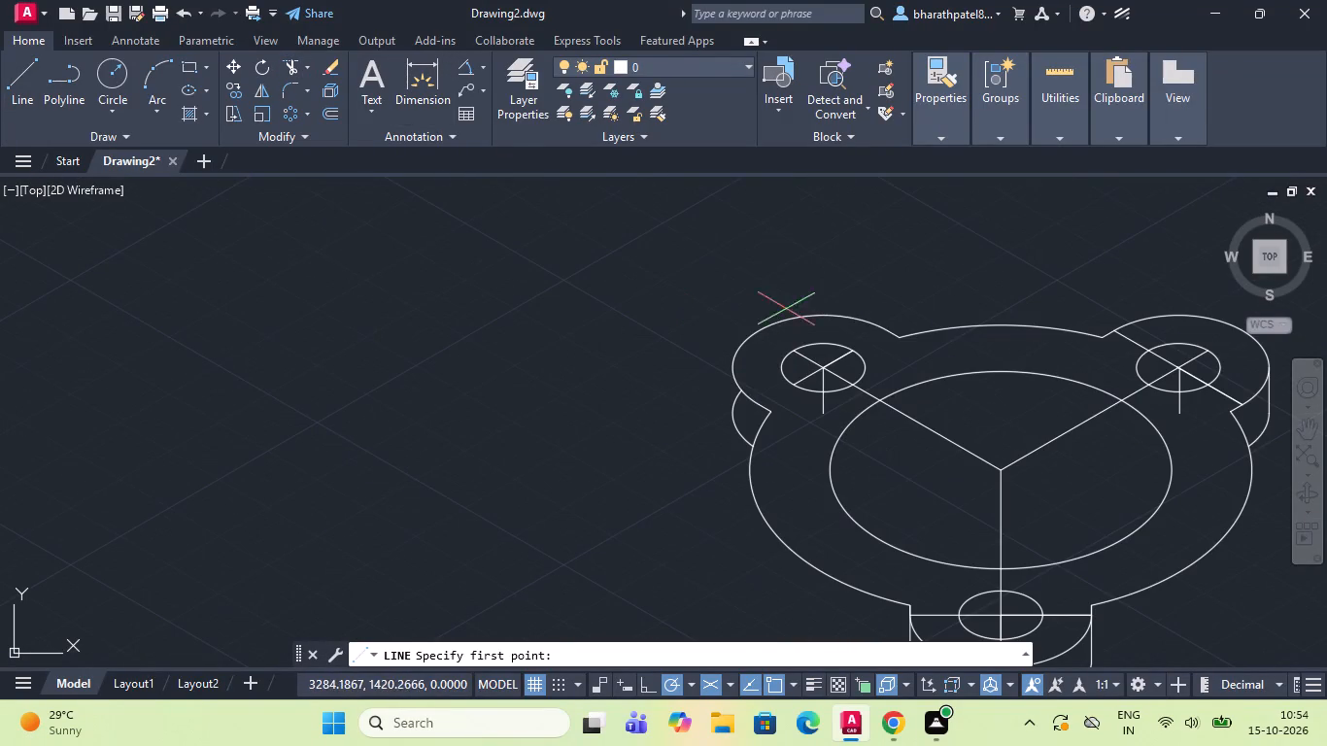
{"action": "scroll", "coordinate": [646, 331], "scroll_direction": "down", "scroll_amount": 2}
{"action": "scroll", "coordinate": [837, 366], "scroll_direction": "up", "scroll_amount": 3}
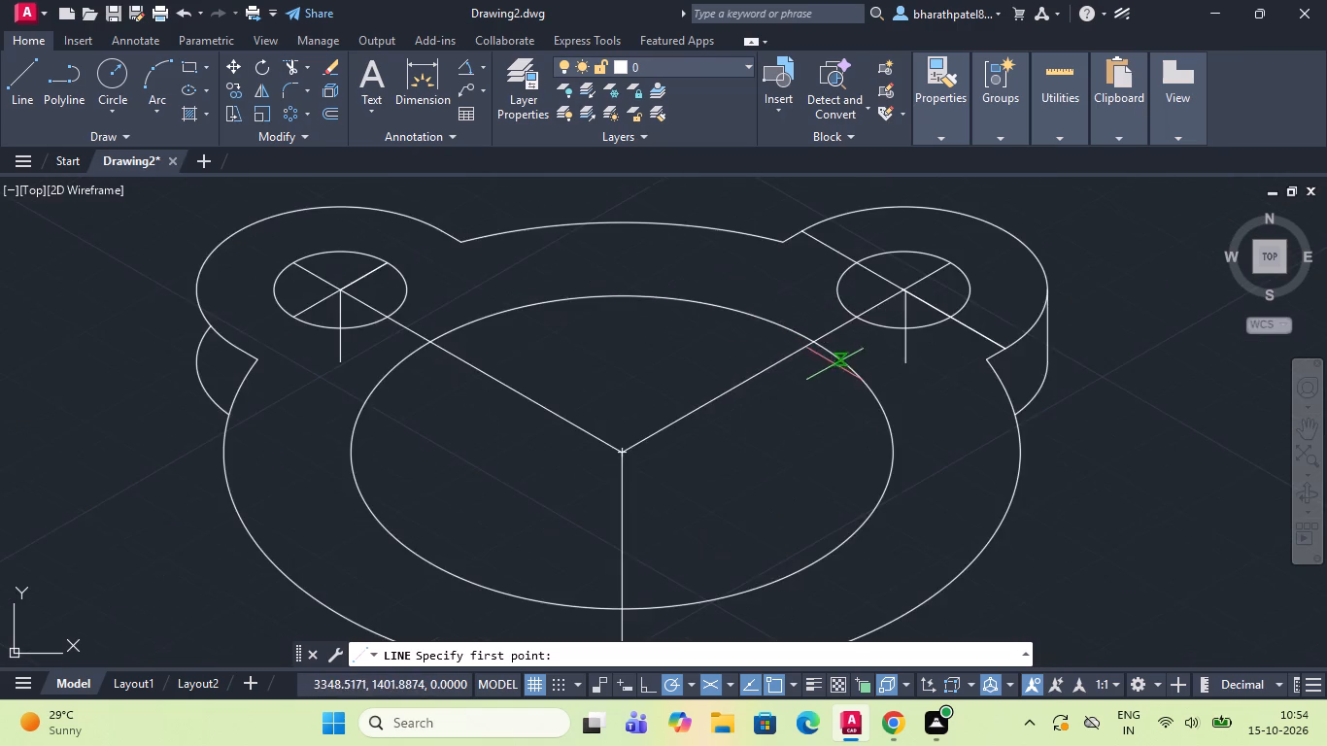
{"action": "scroll", "coordinate": [515, 356], "scroll_direction": "down", "scroll_amount": 2}
{"action": "scroll", "coordinate": [385, 328], "scroll_direction": "up", "scroll_amount": 4}
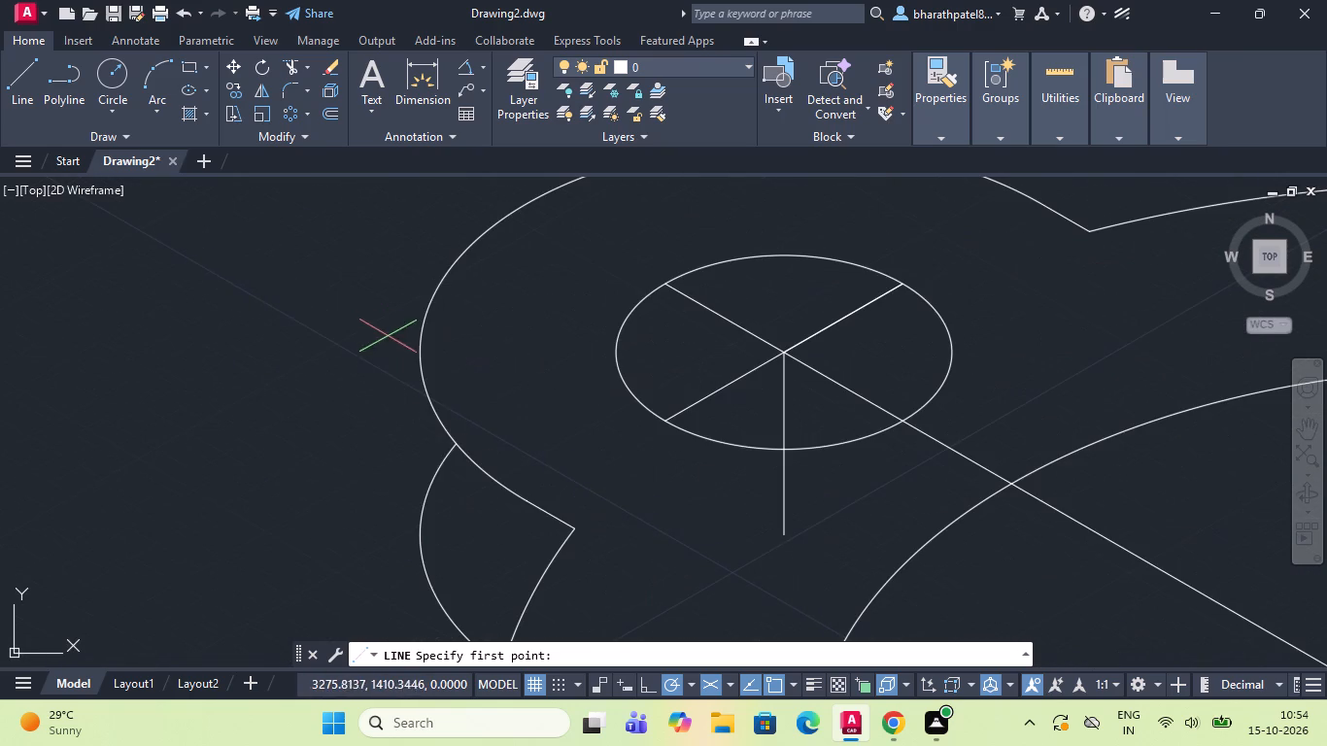
{"action": "left_click", "coordinate": [427, 539]}
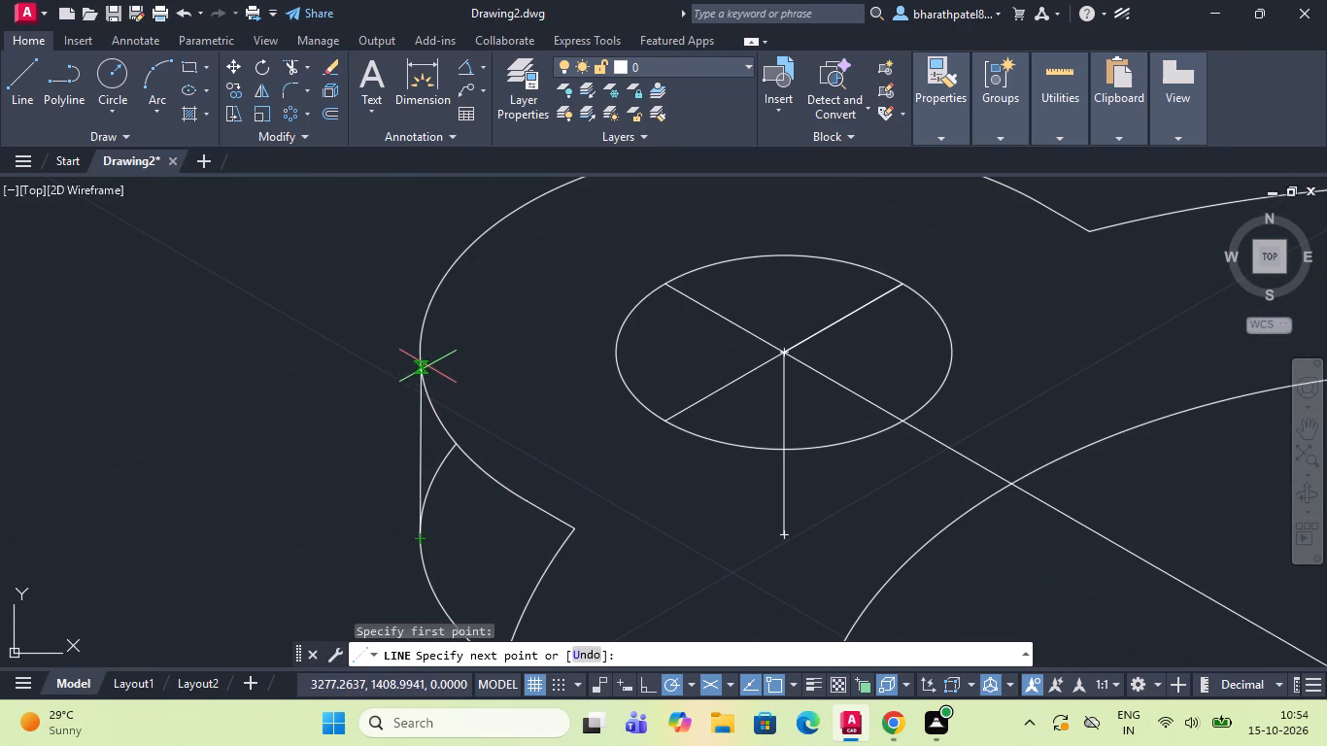
{"action": "left_click", "coordinate": [425, 349]}
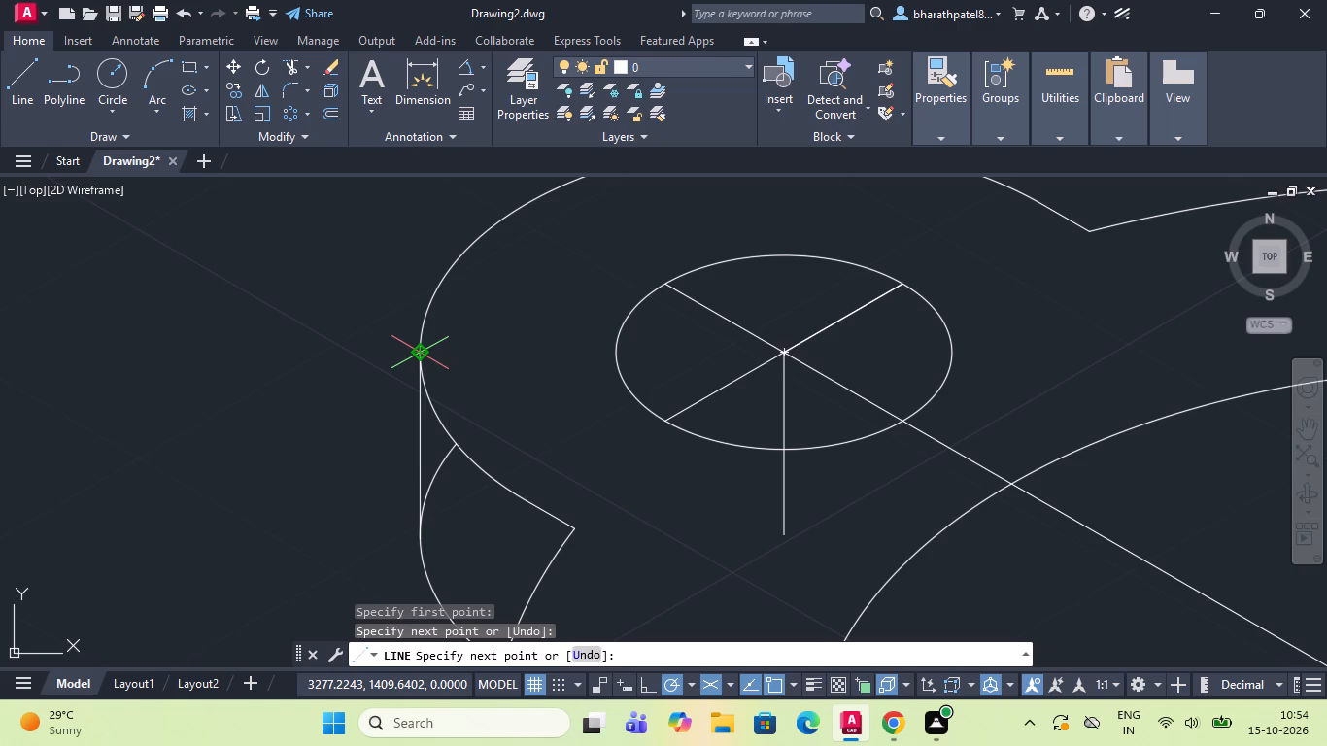
{"action": "key", "text": "Escape"}
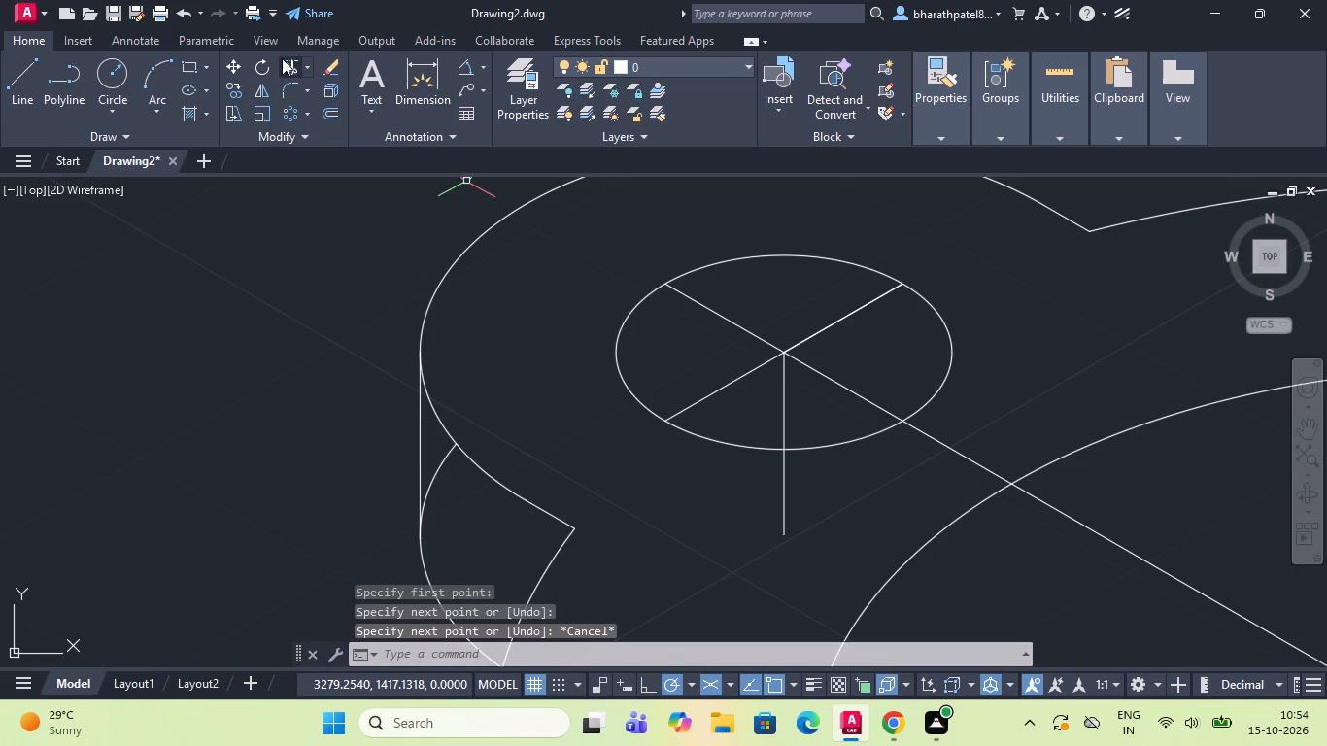
Trim the upper-left lobe's lower arc between the lobe outline and the new vertical edge.
{"action": "left_click", "coordinate": [283, 57]}
{"action": "left_click", "coordinate": [433, 477]}
{"action": "scroll", "coordinate": [433, 475], "scroll_direction": "down", "scroll_amount": 1}
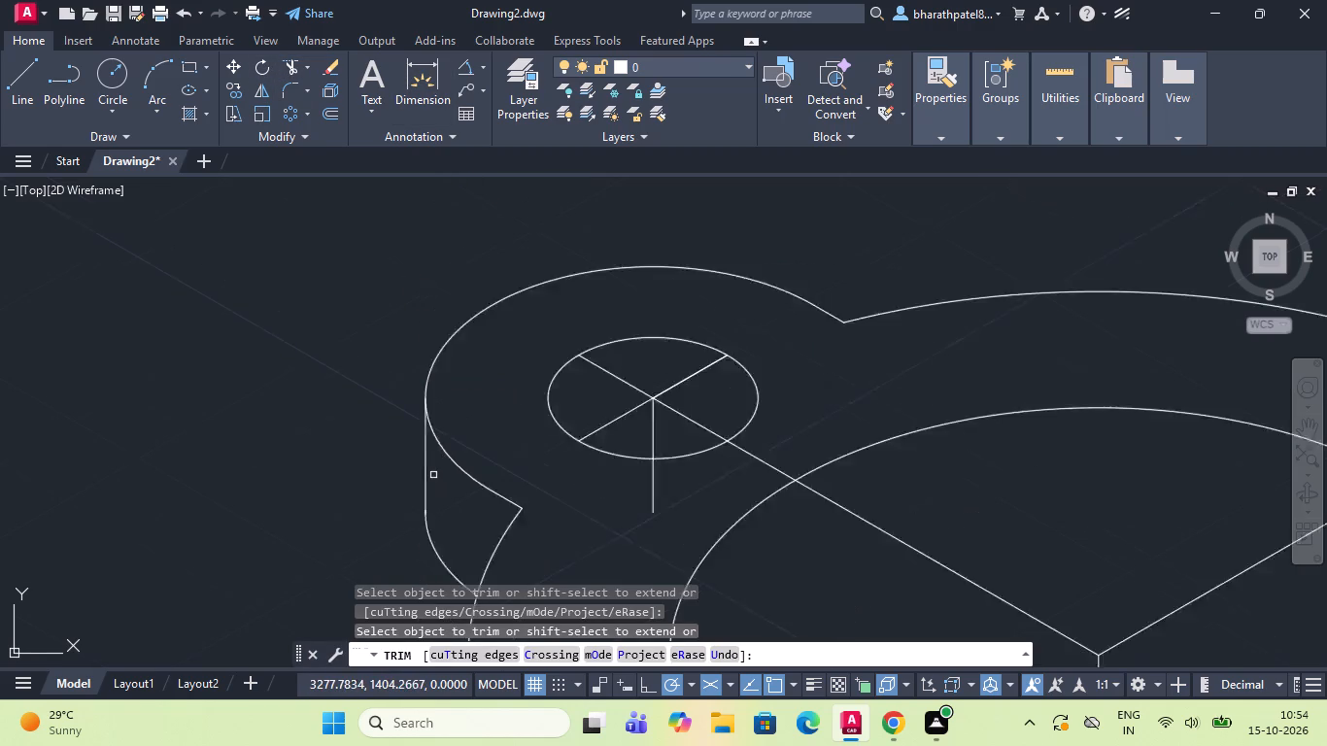
Examine the upper-left lobe's trimmed edge close up and the overall flange outline.
{"action": "scroll", "coordinate": [433, 475], "scroll_direction": "down", "scroll_amount": 1}
{"action": "scroll", "coordinate": [430, 493], "scroll_direction": "up", "scroll_amount": 4}
{"action": "scroll", "coordinate": [403, 571], "scroll_direction": "up", "scroll_amount": 1}
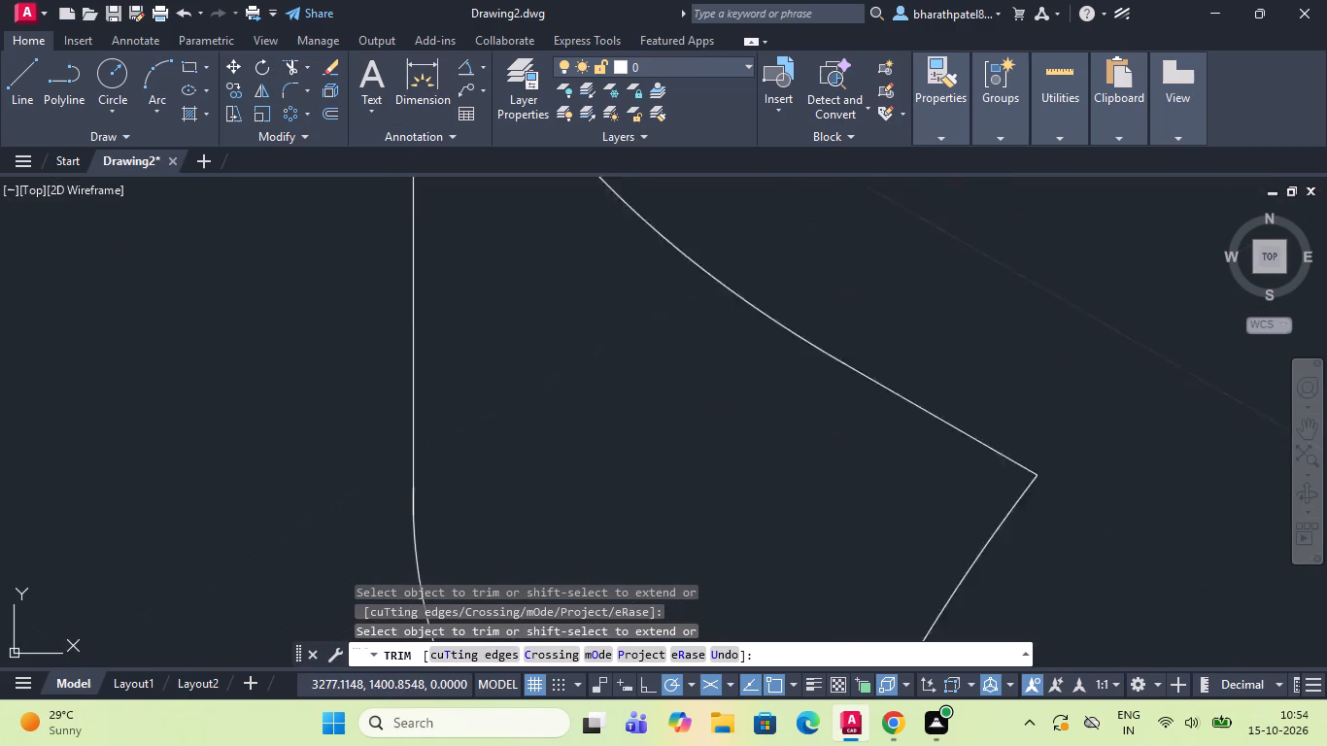
{"action": "scroll", "coordinate": [403, 570], "scroll_direction": "up", "scroll_amount": 2}
{"action": "scroll", "coordinate": [403, 570], "scroll_direction": "down", "scroll_amount": 5}
{"action": "scroll", "coordinate": [528, 483], "scroll_direction": "down", "scroll_amount": 6}
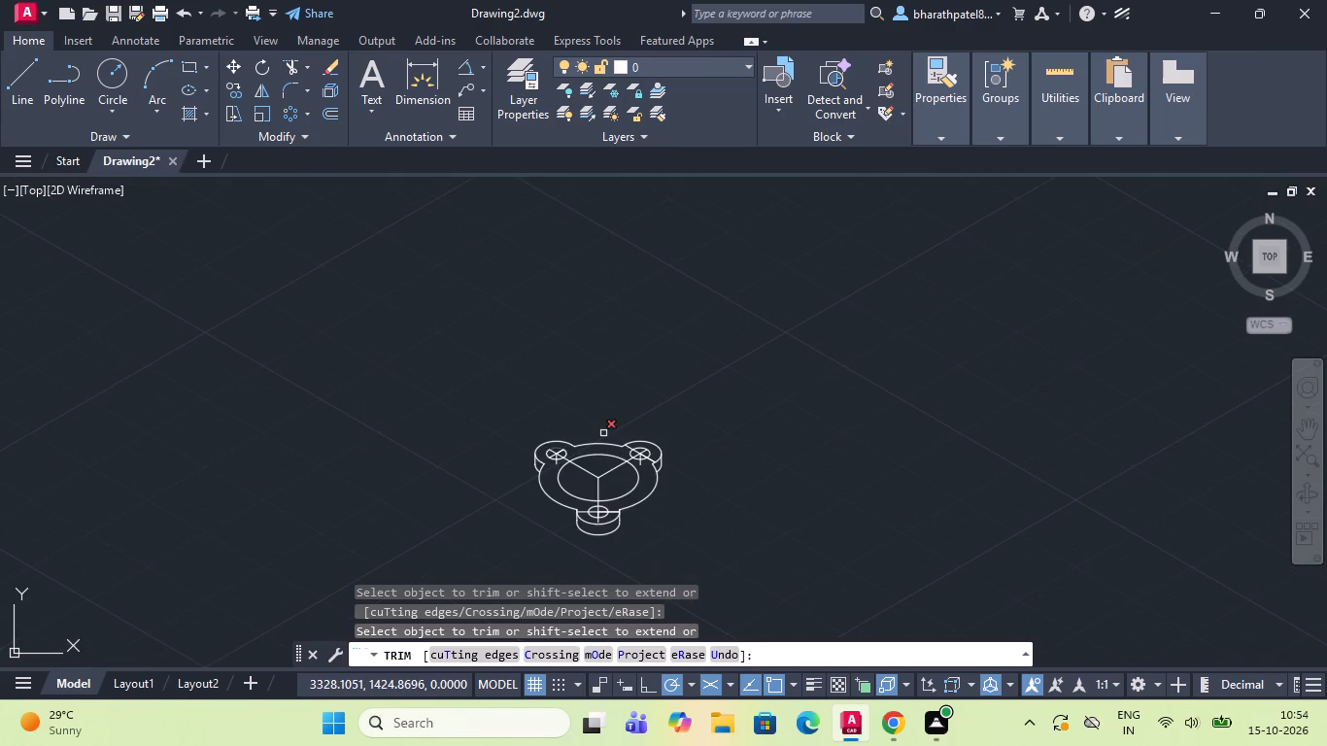
{"action": "scroll", "coordinate": [603, 433], "scroll_direction": "down", "scroll_amount": 2}
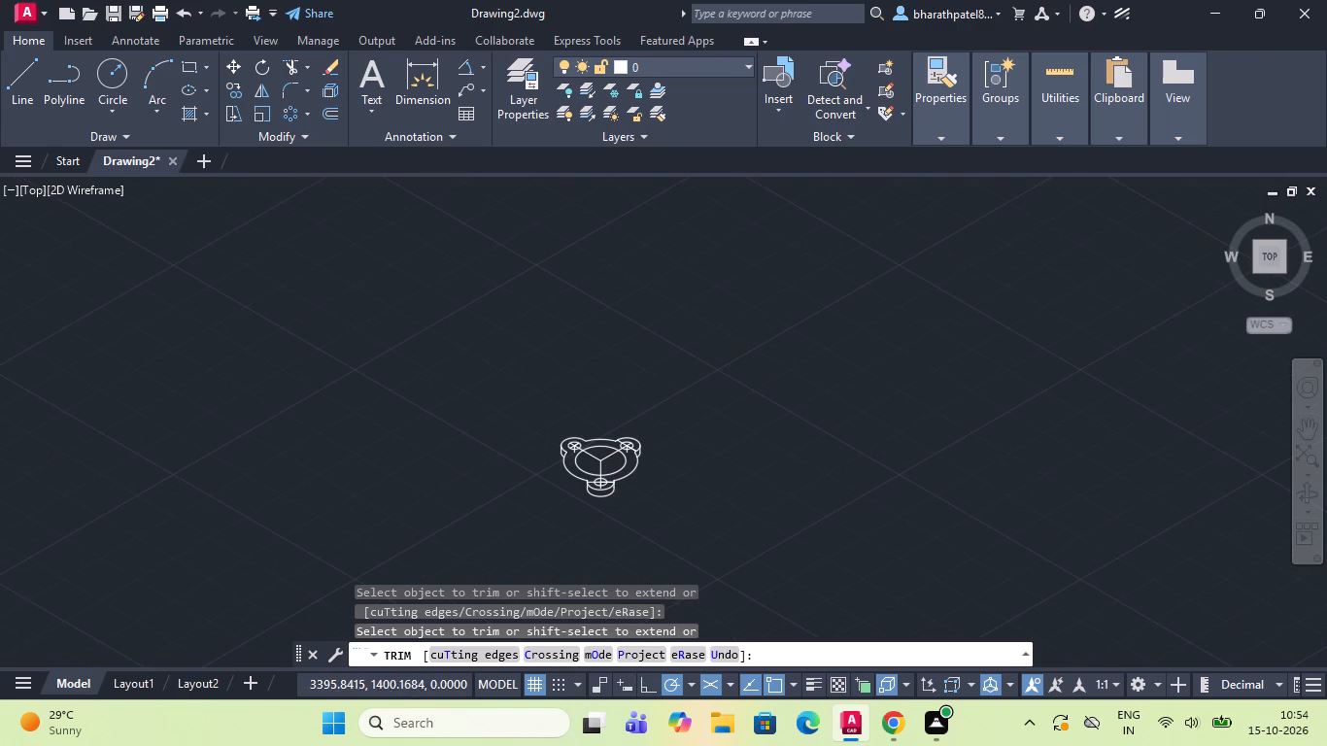
{"action": "scroll", "coordinate": [620, 494], "scroll_direction": "up", "scroll_amount": 3}
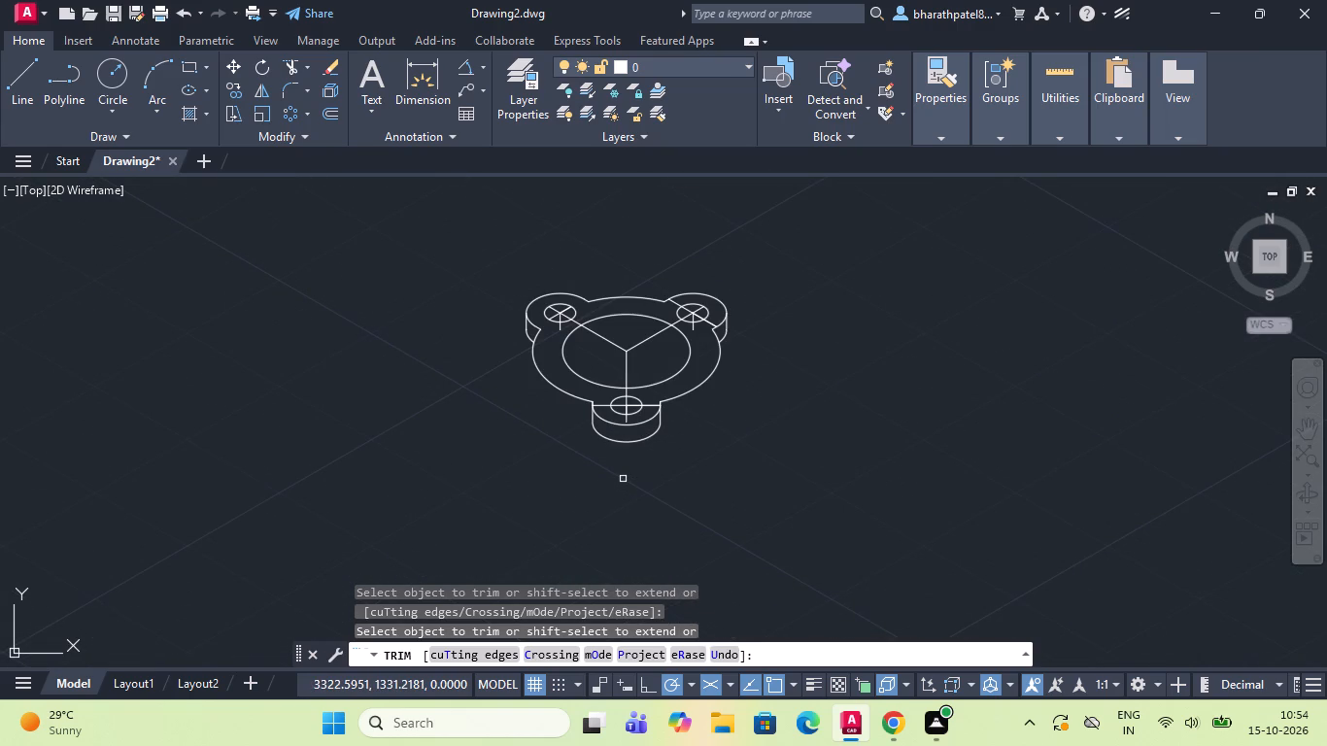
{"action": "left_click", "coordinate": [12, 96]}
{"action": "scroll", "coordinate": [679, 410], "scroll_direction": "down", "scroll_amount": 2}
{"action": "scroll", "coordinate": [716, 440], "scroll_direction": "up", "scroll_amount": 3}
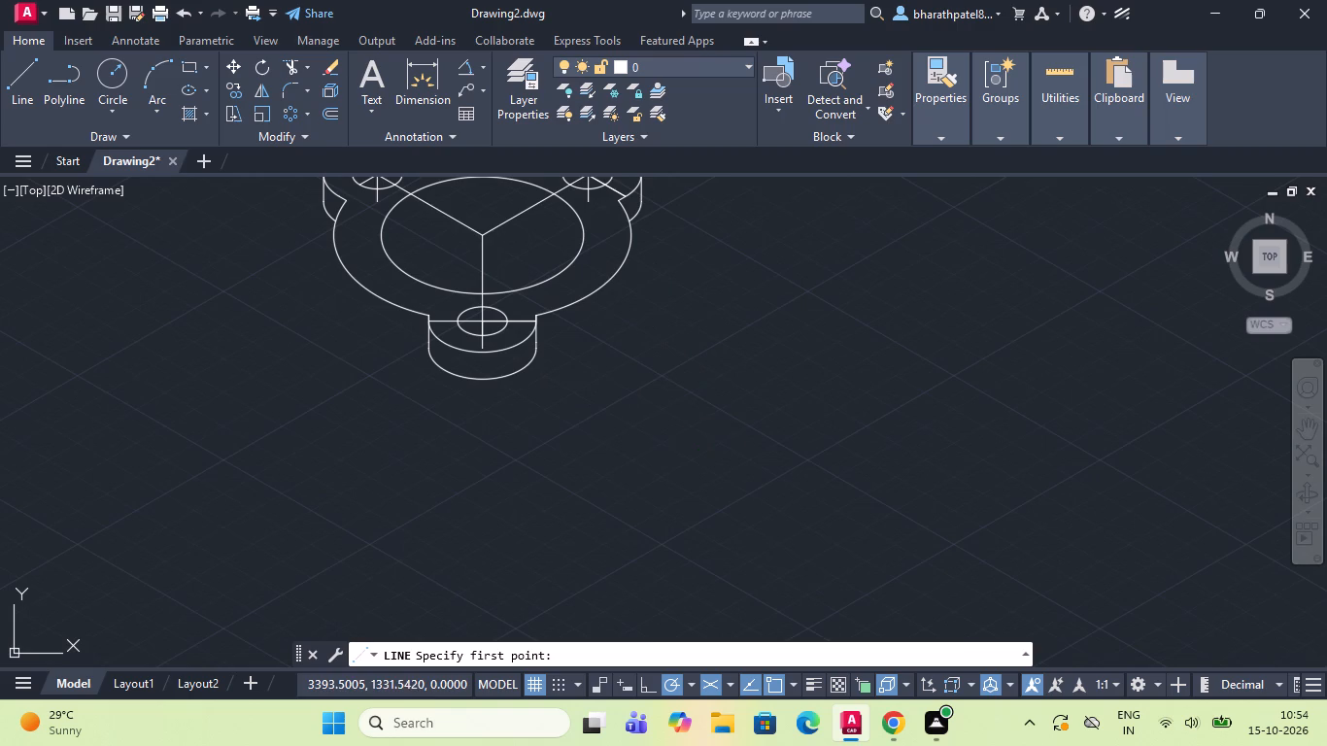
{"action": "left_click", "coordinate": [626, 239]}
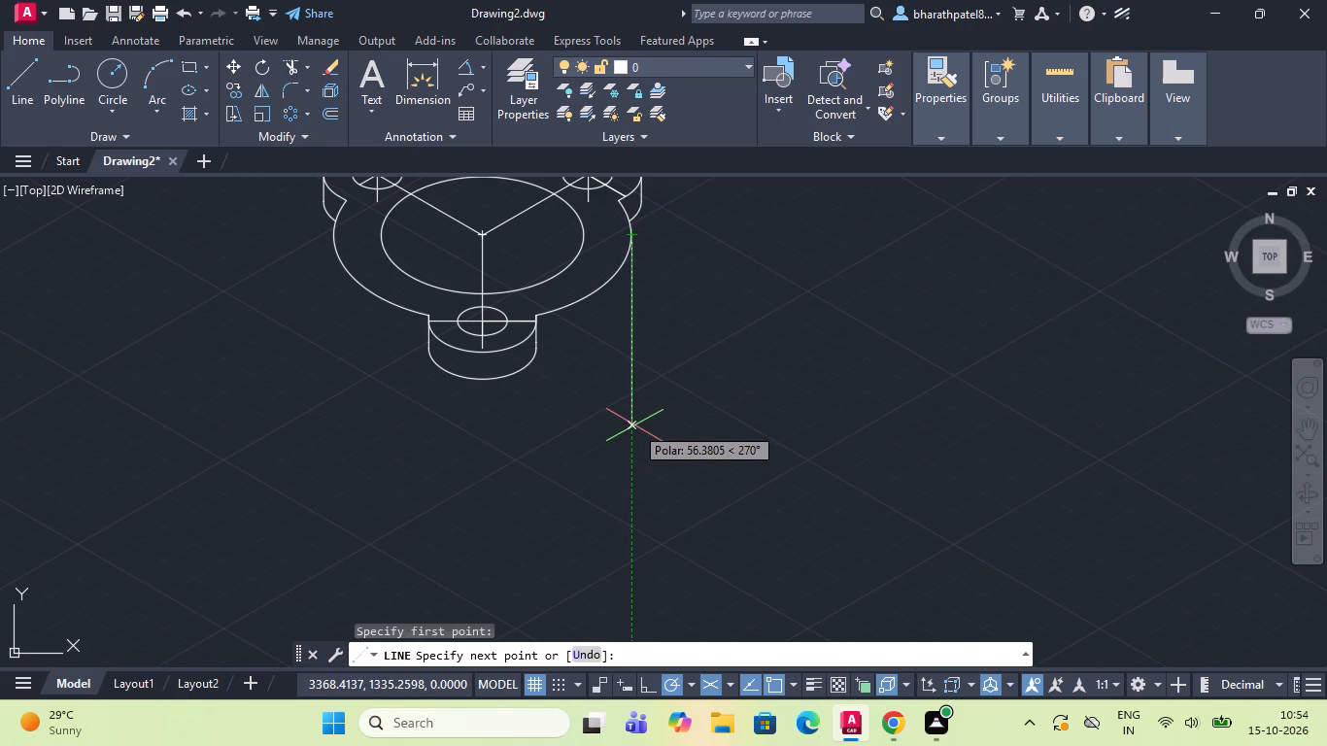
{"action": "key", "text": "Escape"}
Draw a line from the flange's centre toward the lower left along the 30° isometric axis, ending well outside the outer outline.
{"action": "scroll", "coordinate": [636, 431], "scroll_direction": "down", "scroll_amount": 3}
{"action": "scroll", "coordinate": [495, 441], "scroll_direction": "up", "scroll_amount": 2}
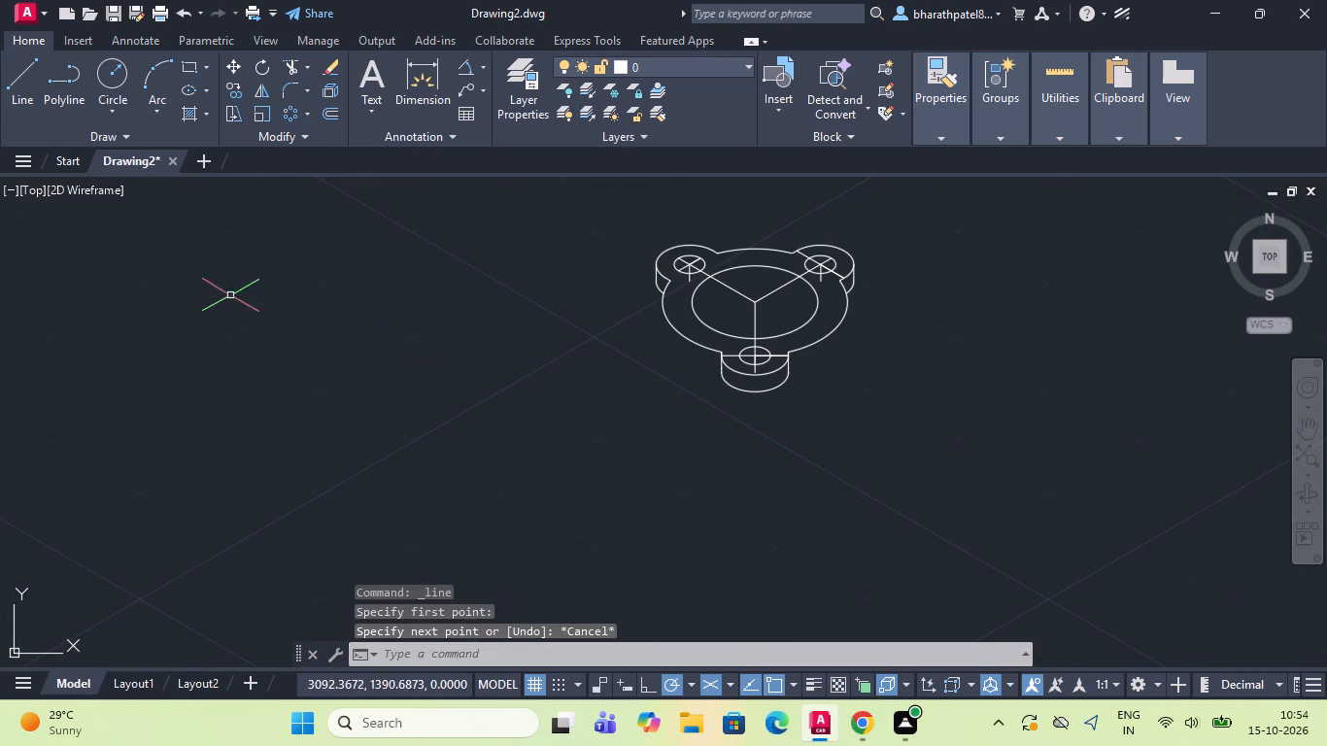
{"action": "left_click_drag", "start_coordinate": [14, 71], "coordinate": [23, 84]}
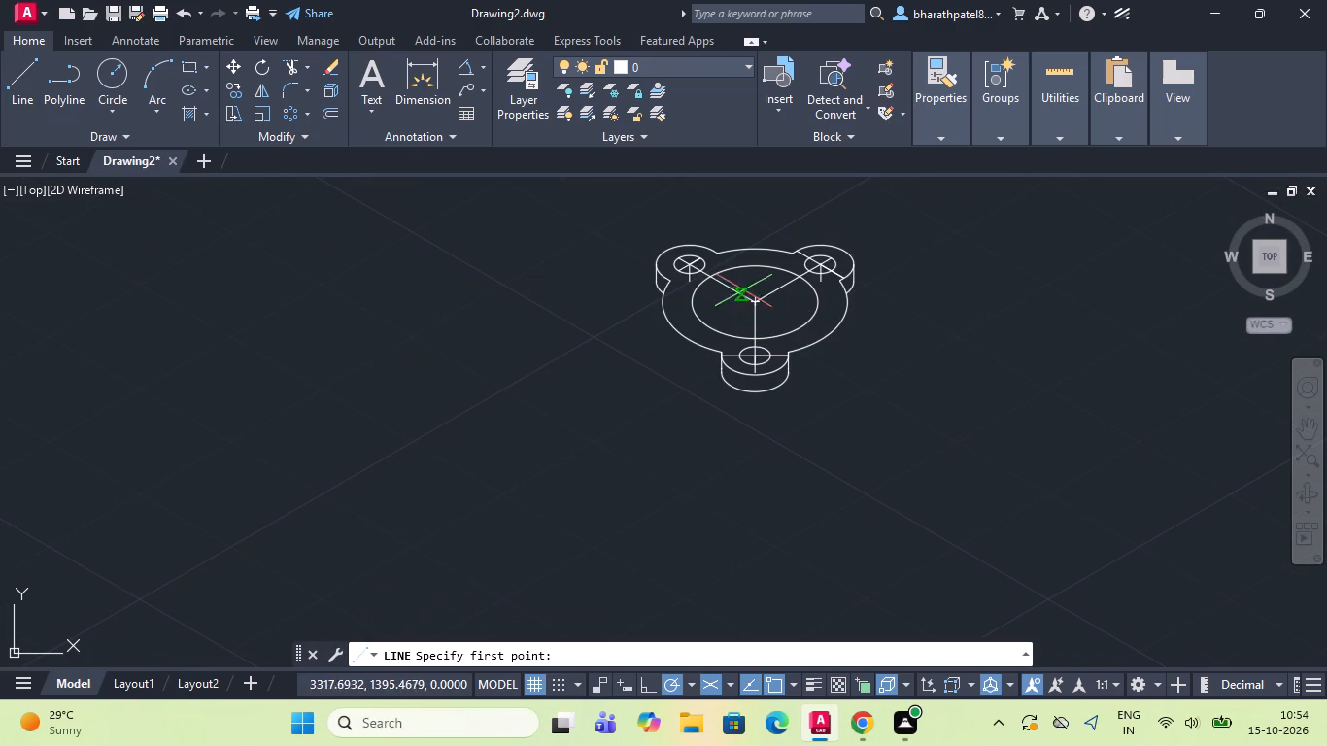
{"action": "left_click_drag", "start_coordinate": [759, 299], "coordinate": [745, 306]}
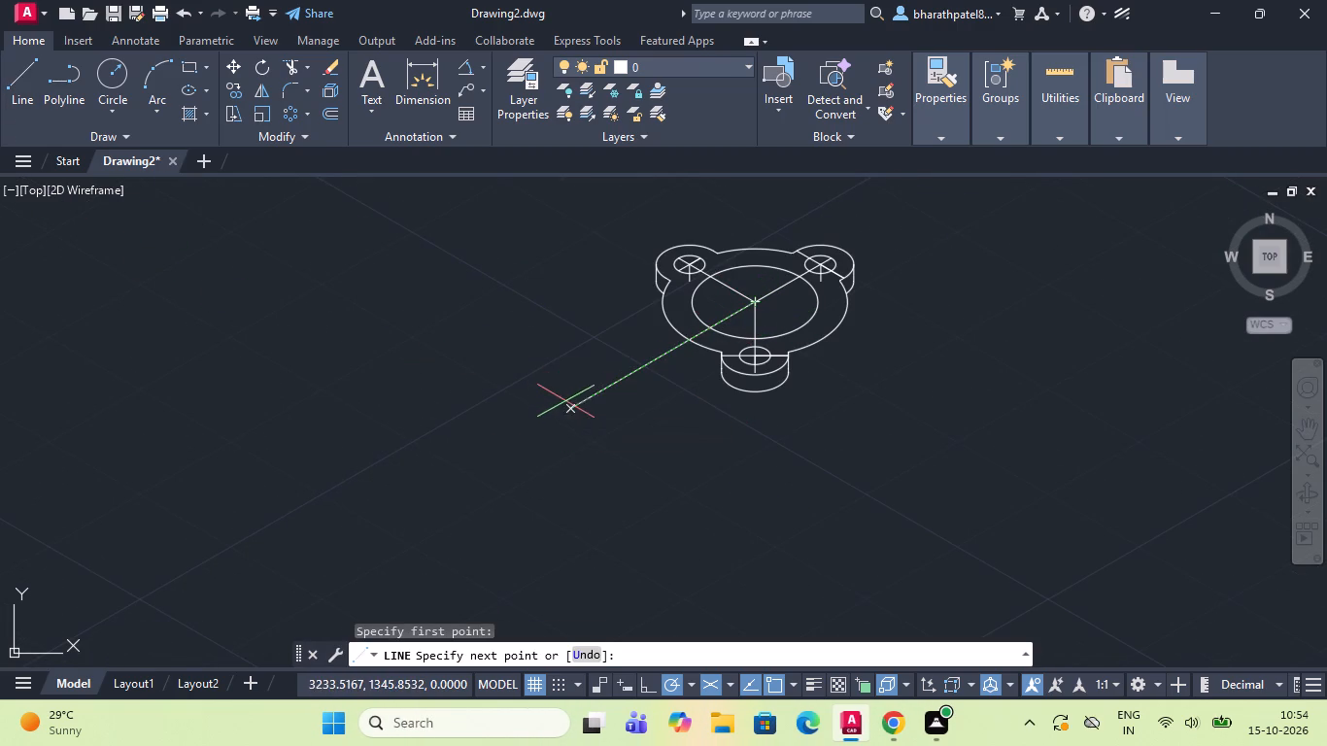
{"action": "left_click", "coordinate": [568, 409]}
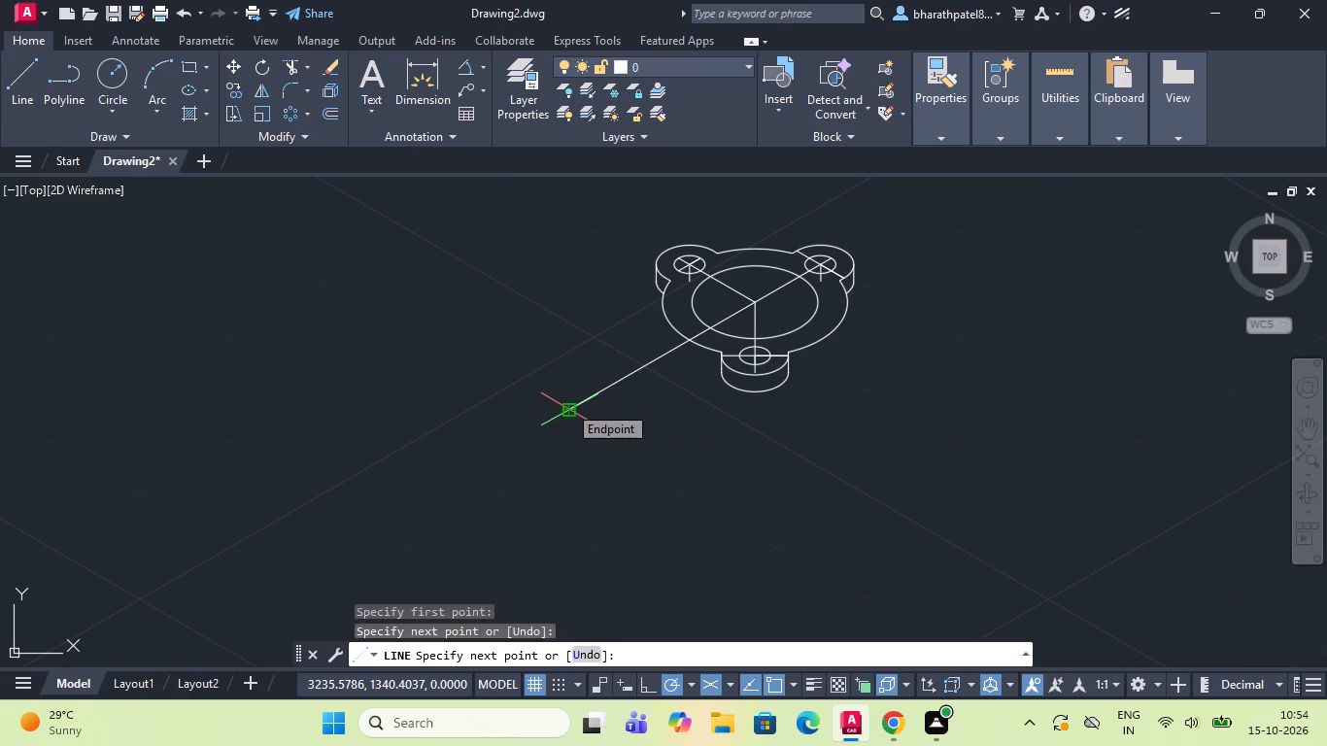
{"action": "key", "text": "Escape"}
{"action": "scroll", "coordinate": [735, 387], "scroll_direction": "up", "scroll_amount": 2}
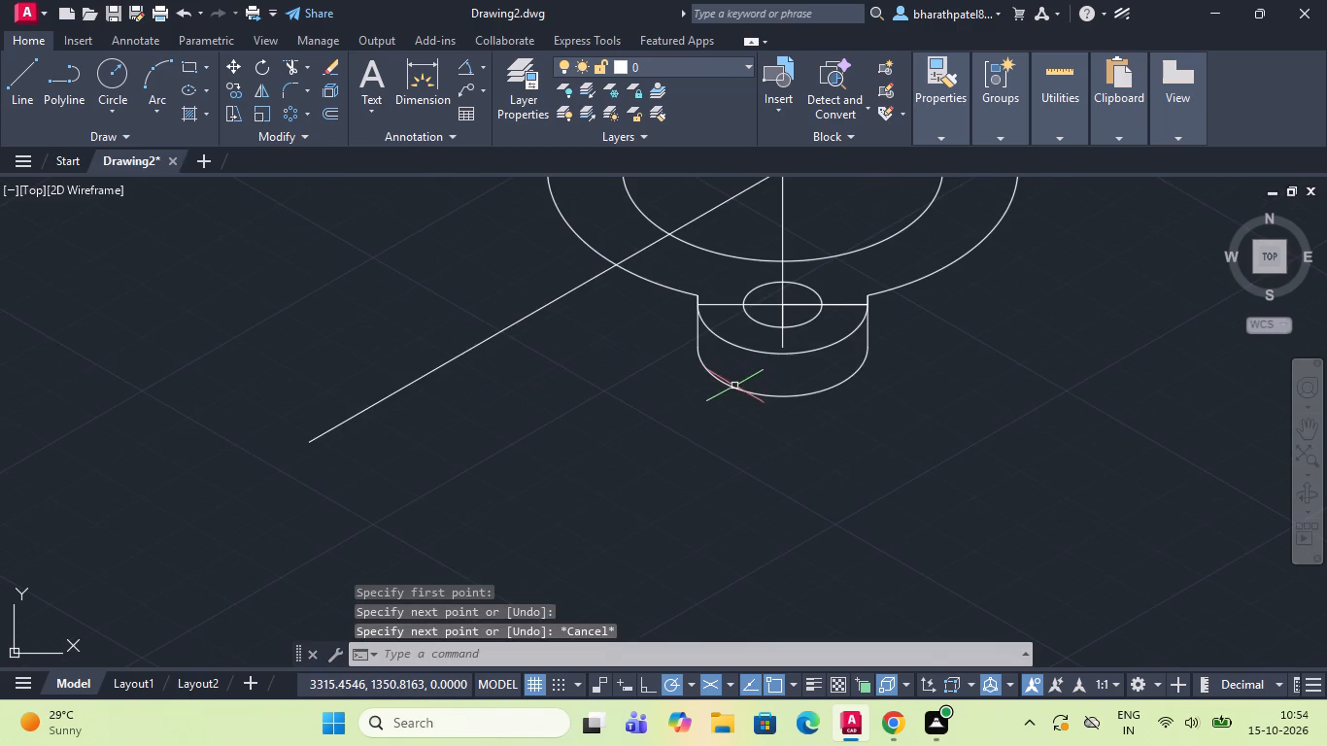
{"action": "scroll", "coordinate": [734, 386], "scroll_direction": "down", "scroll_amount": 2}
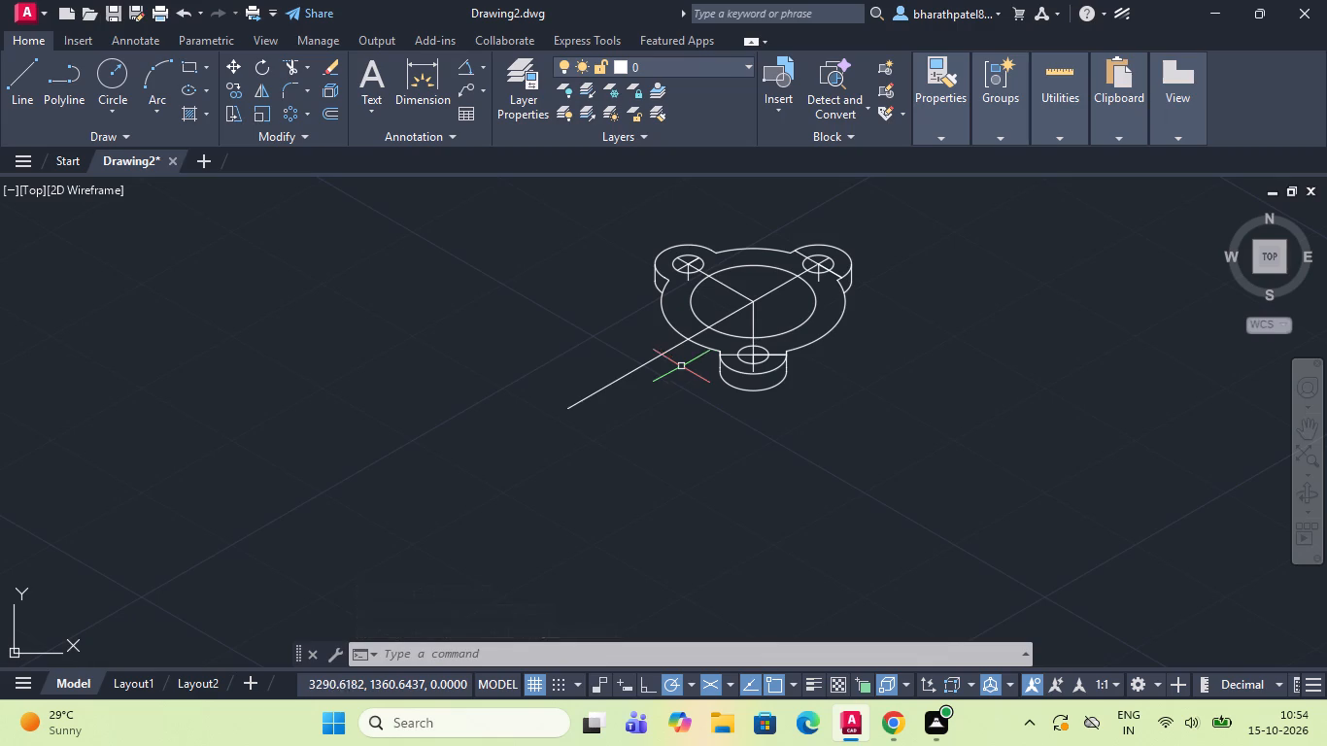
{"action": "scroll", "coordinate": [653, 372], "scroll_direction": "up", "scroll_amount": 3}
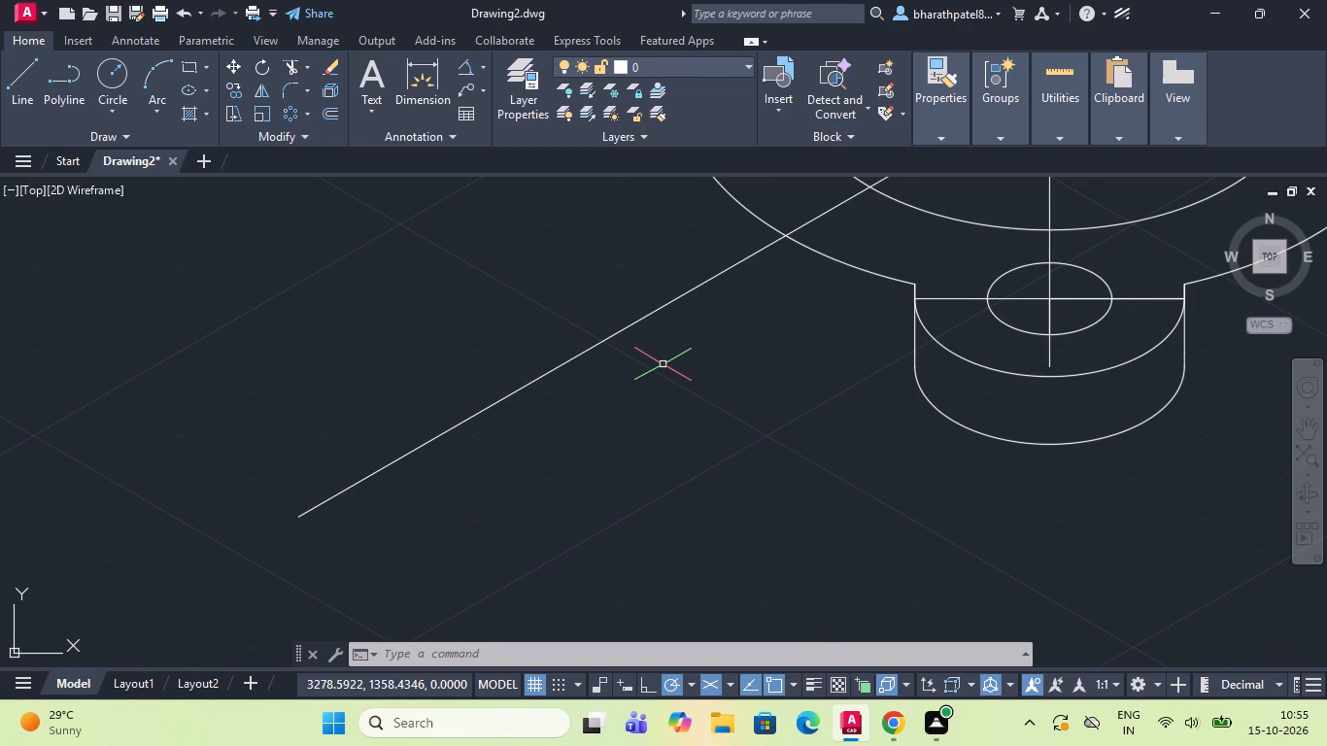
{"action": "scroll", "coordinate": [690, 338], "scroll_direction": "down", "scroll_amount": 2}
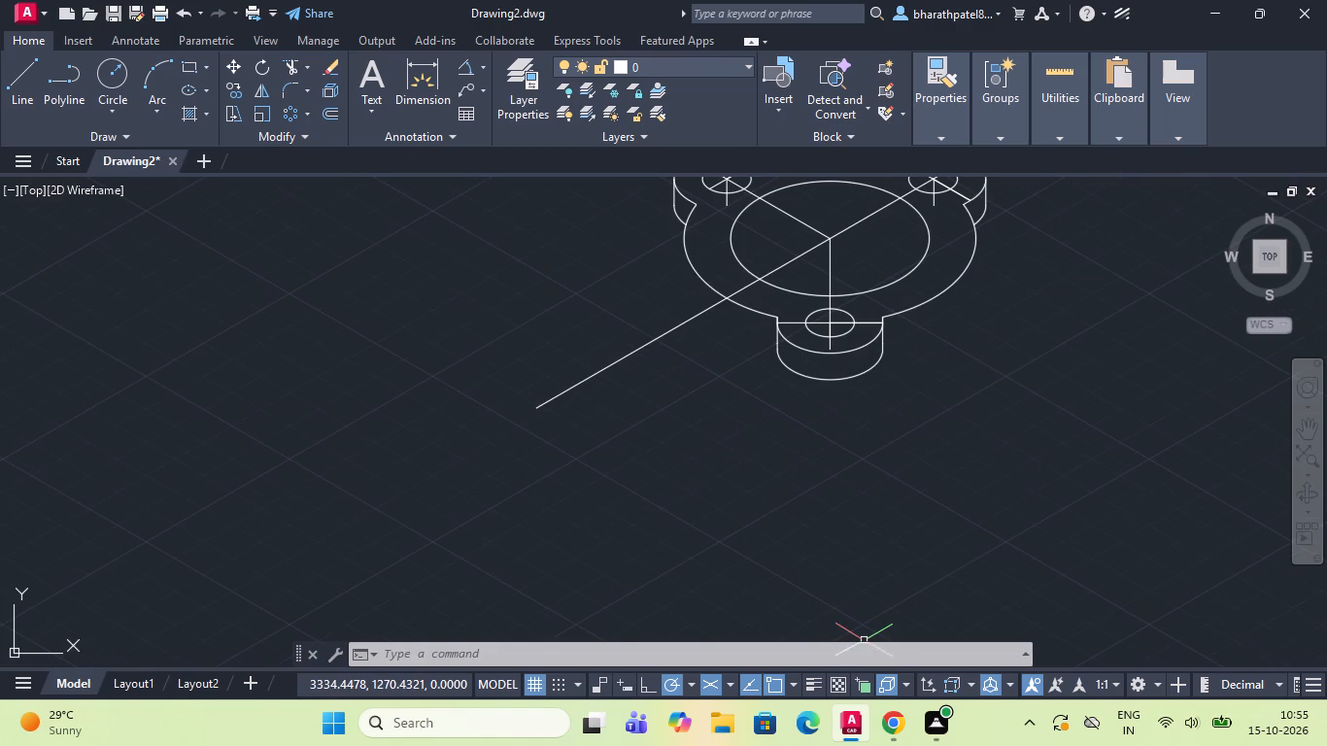
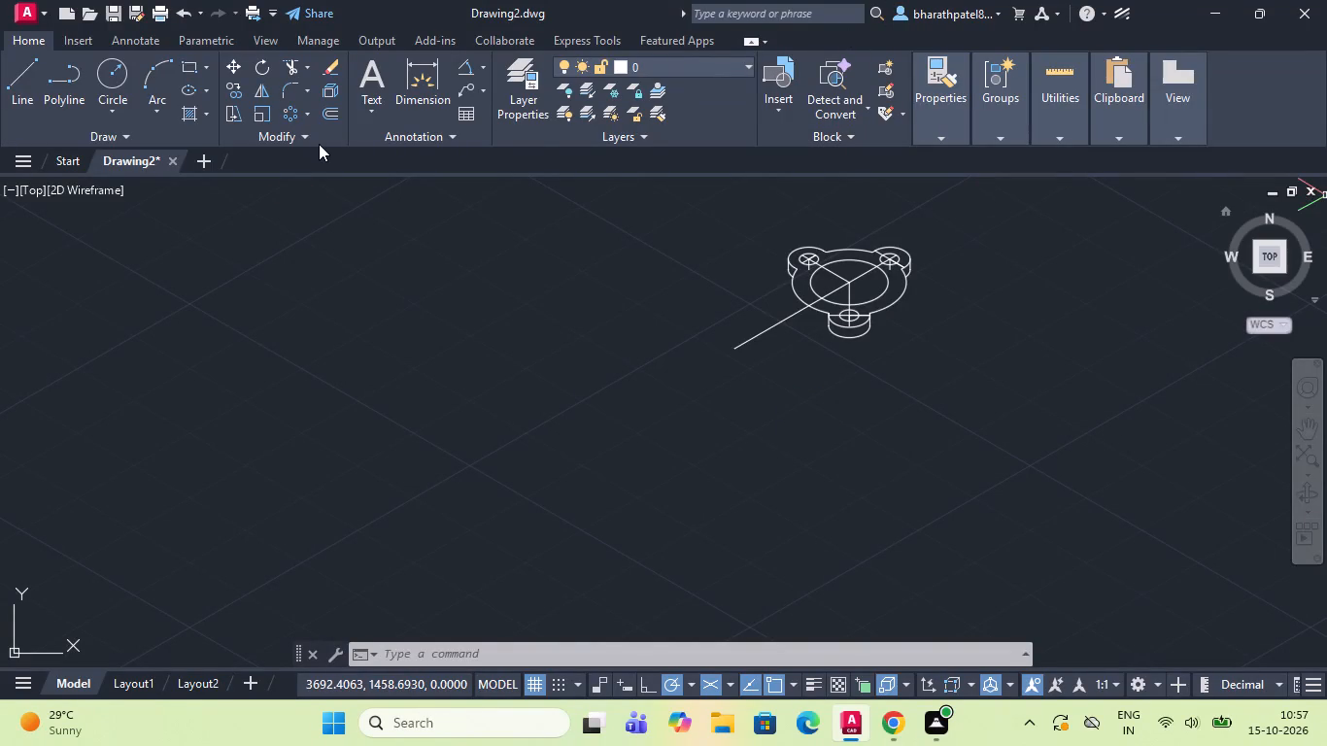
Draw a line 29 units straight down from where the 30° construction line crosses the flange's outer outline.
{"action": "scroll", "coordinate": [193, 737], "scroll_direction": "down", "scroll_amount": 1}
{"action": "scroll", "coordinate": [320, 327], "scroll_direction": "down", "scroll_amount": 2}
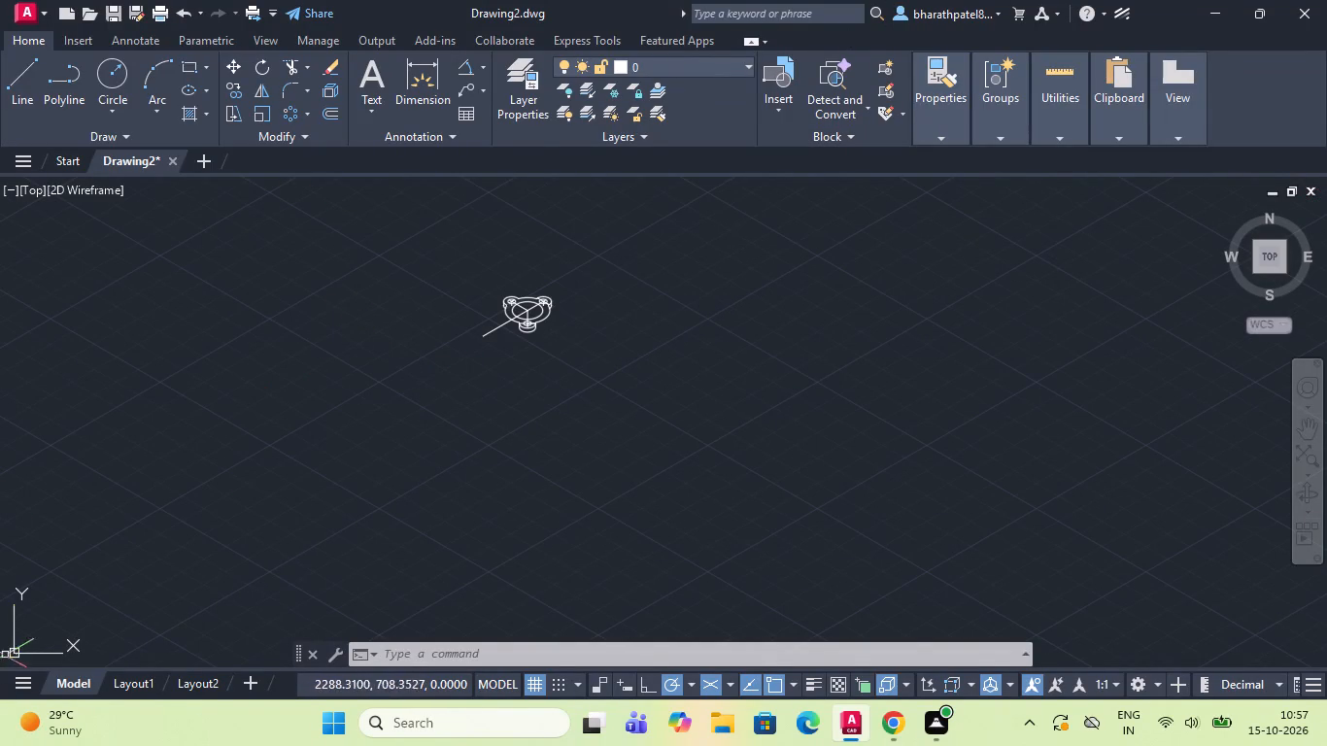
{"action": "scroll", "coordinate": [540, 304], "scroll_direction": "up", "scroll_amount": 3}
{"action": "scroll", "coordinate": [484, 476], "scroll_direction": "up", "scroll_amount": 2}
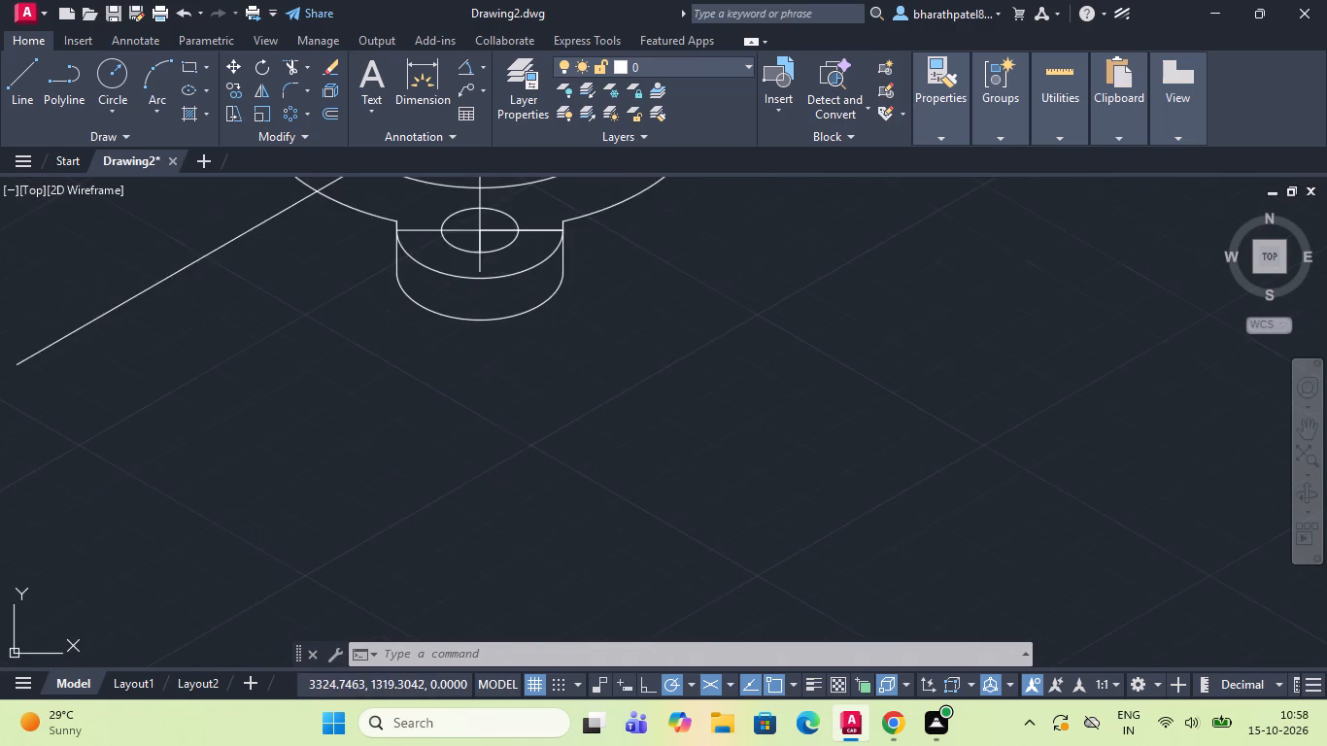
{"action": "scroll", "coordinate": [484, 474], "scroll_direction": "down", "scroll_amount": 2}
{"action": "left_click", "coordinate": [19, 69]}
{"action": "scroll", "coordinate": [393, 406], "scroll_direction": "up", "scroll_amount": 1}
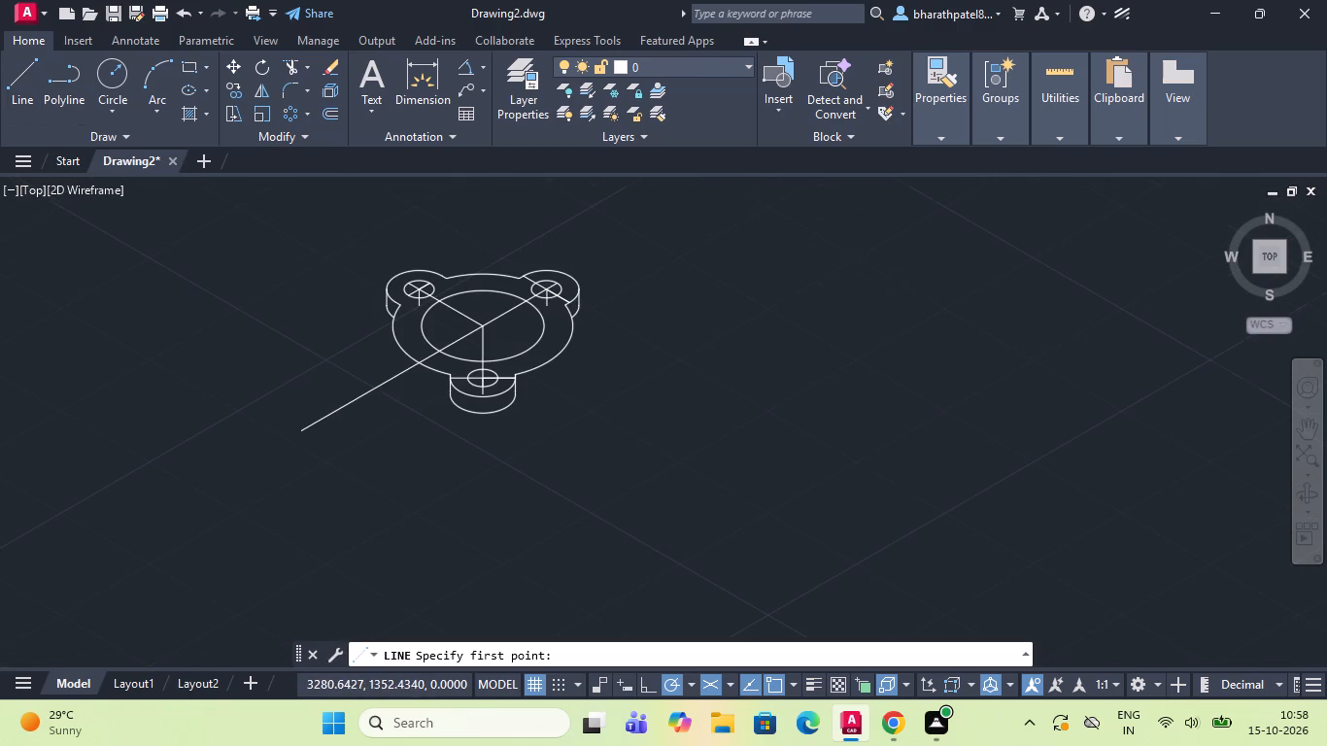
{"action": "scroll", "coordinate": [393, 406], "scroll_direction": "up", "scroll_amount": 1}
{"action": "left_click", "coordinate": [450, 292]}
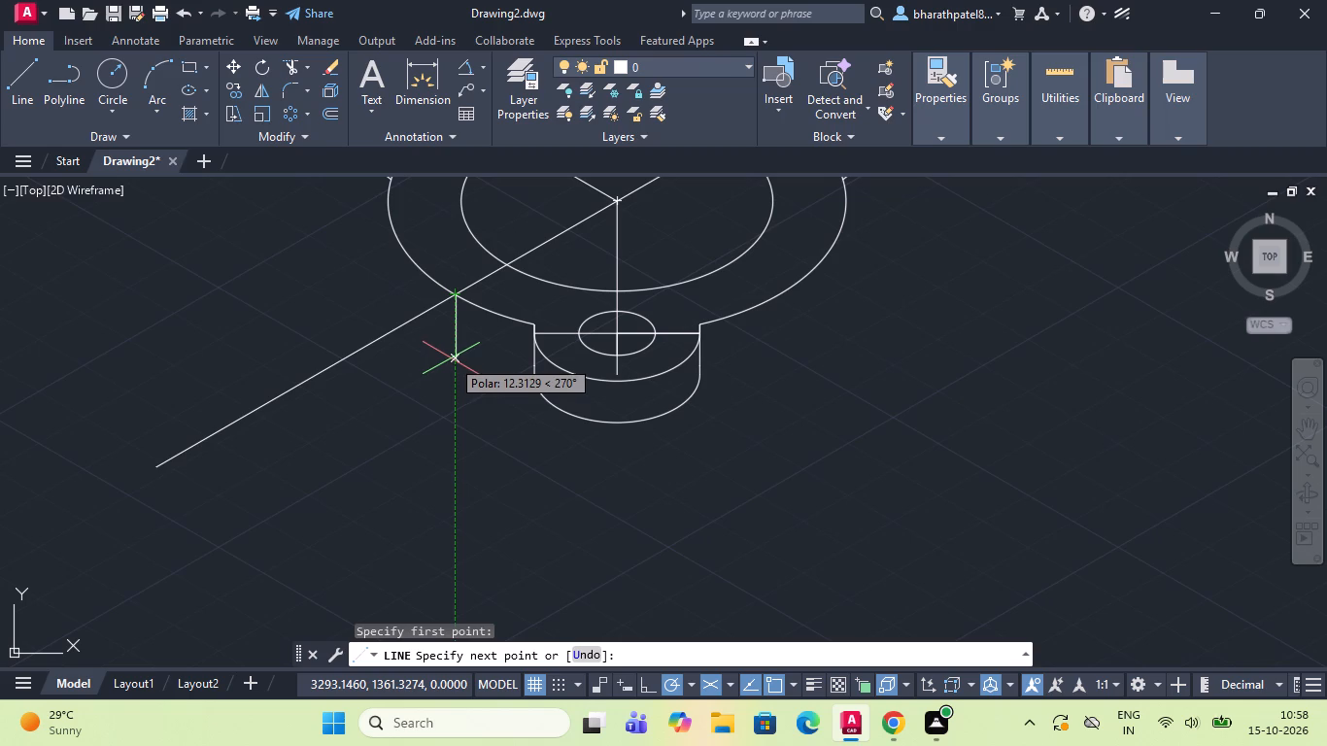
{"action": "key", "text": "2"}
{"action": "key", "text": "9"}
{"action": "key", "text": "Return"}
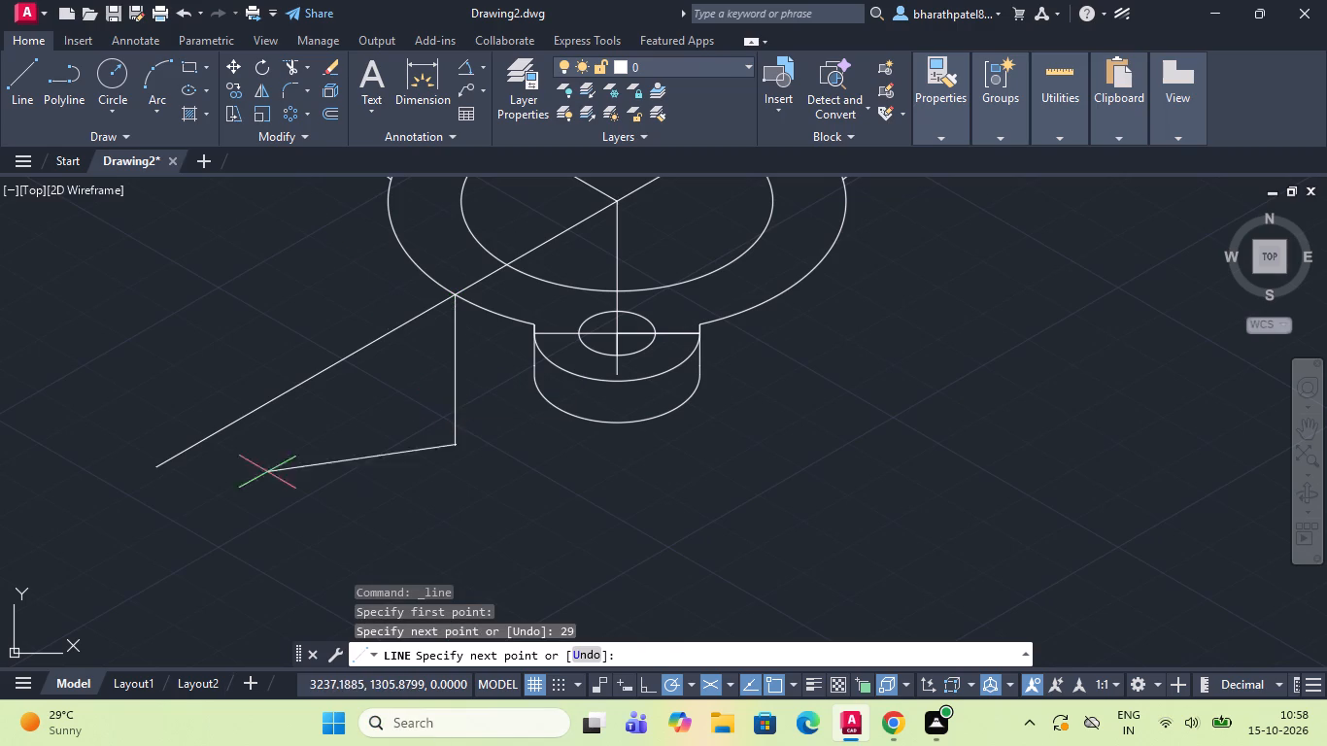
Continue with a short horizontal line, about 7 units long, rightward from the vertical line's lower end.
{"action": "scroll", "coordinate": [421, 368], "scroll_direction": "up", "scroll_amount": 1}
{"action": "scroll", "coordinate": [400, 338], "scroll_direction": "down", "scroll_amount": 2}
{"action": "scroll", "coordinate": [448, 424], "scroll_direction": "up", "scroll_amount": 4}
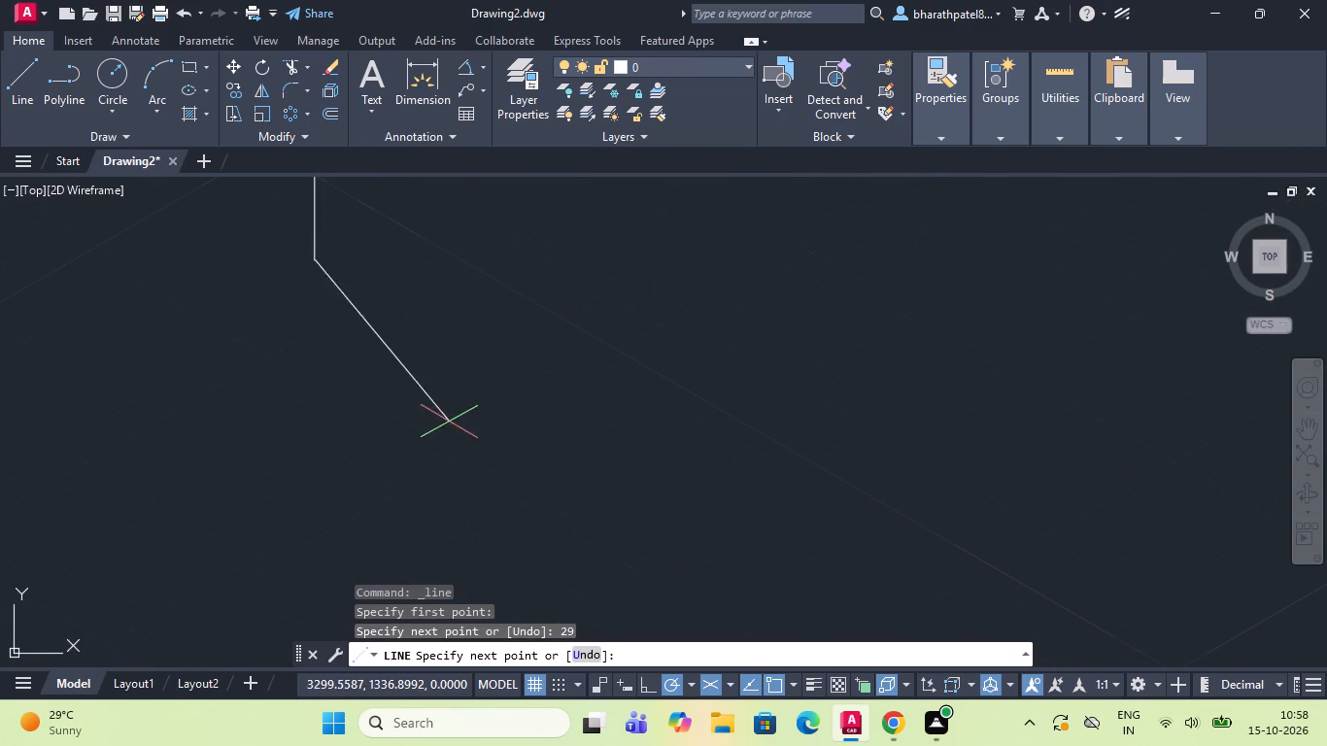
{"action": "left_click", "coordinate": [466, 260]}
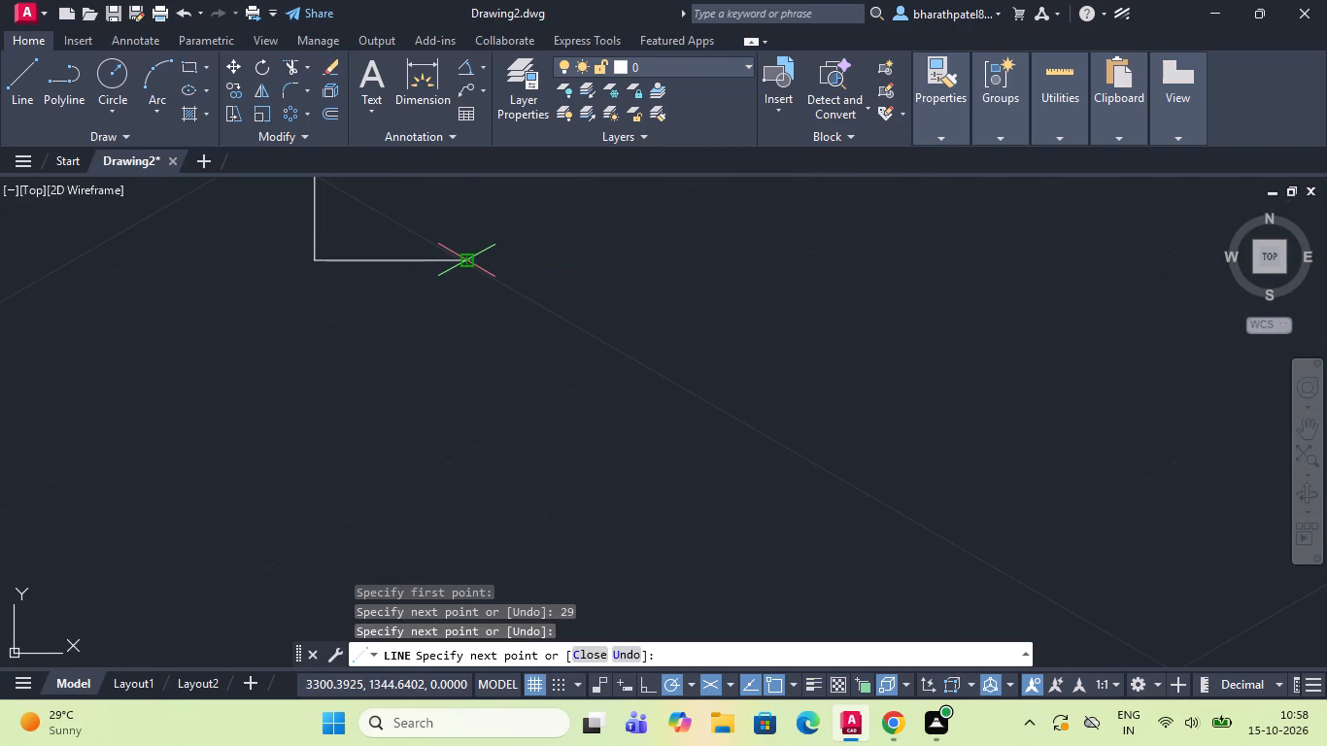
{"action": "key", "text": "Escape"}
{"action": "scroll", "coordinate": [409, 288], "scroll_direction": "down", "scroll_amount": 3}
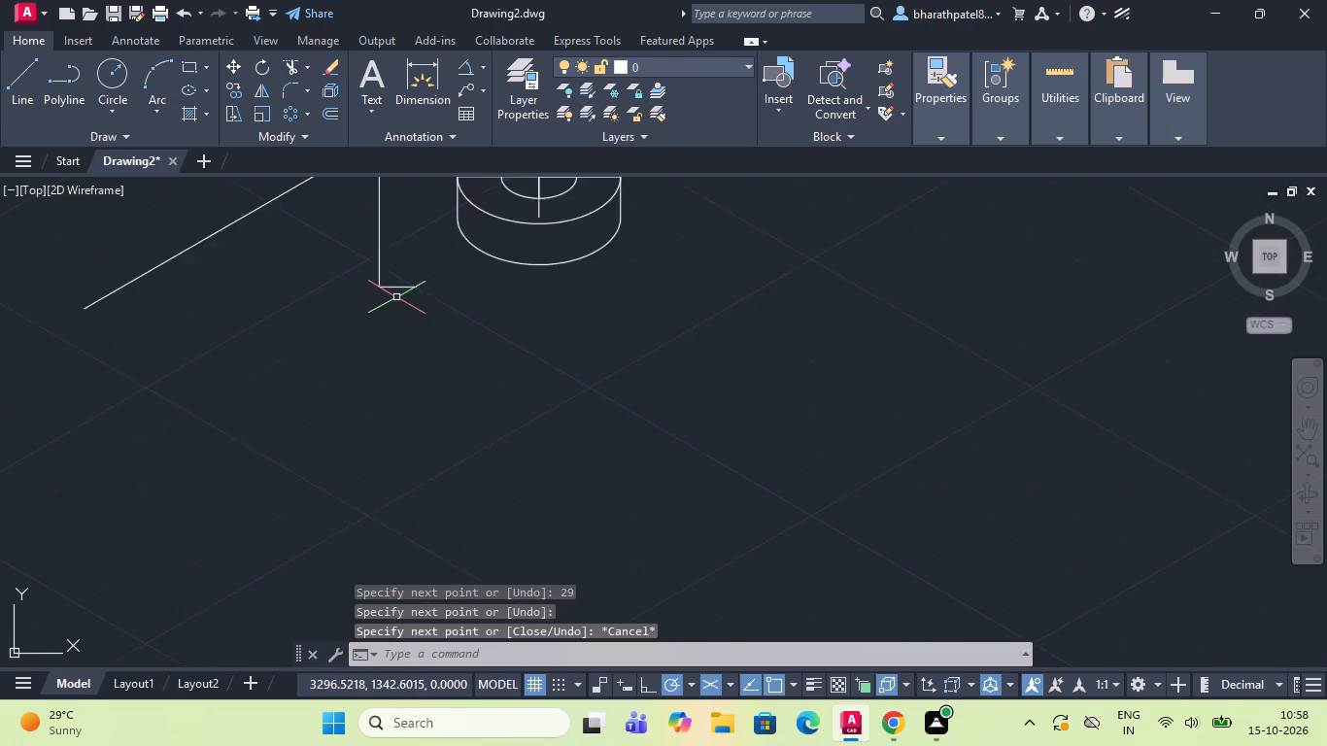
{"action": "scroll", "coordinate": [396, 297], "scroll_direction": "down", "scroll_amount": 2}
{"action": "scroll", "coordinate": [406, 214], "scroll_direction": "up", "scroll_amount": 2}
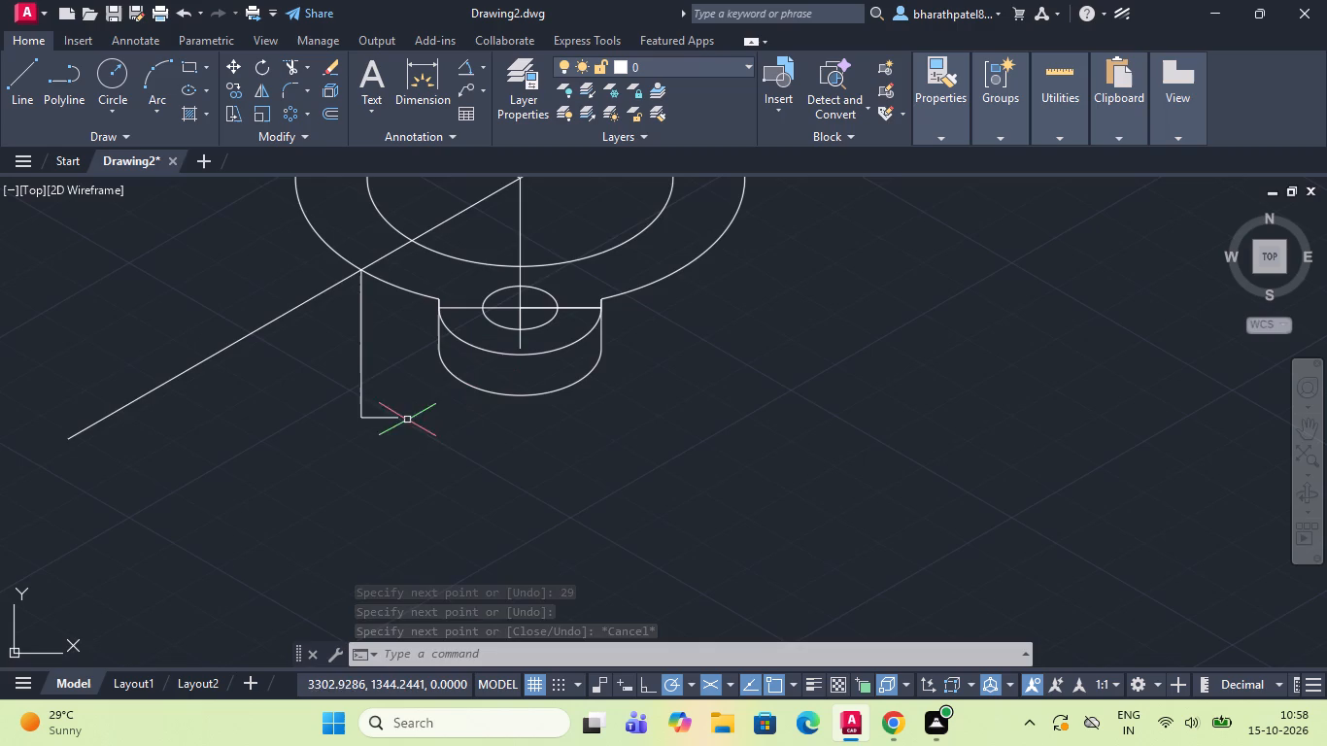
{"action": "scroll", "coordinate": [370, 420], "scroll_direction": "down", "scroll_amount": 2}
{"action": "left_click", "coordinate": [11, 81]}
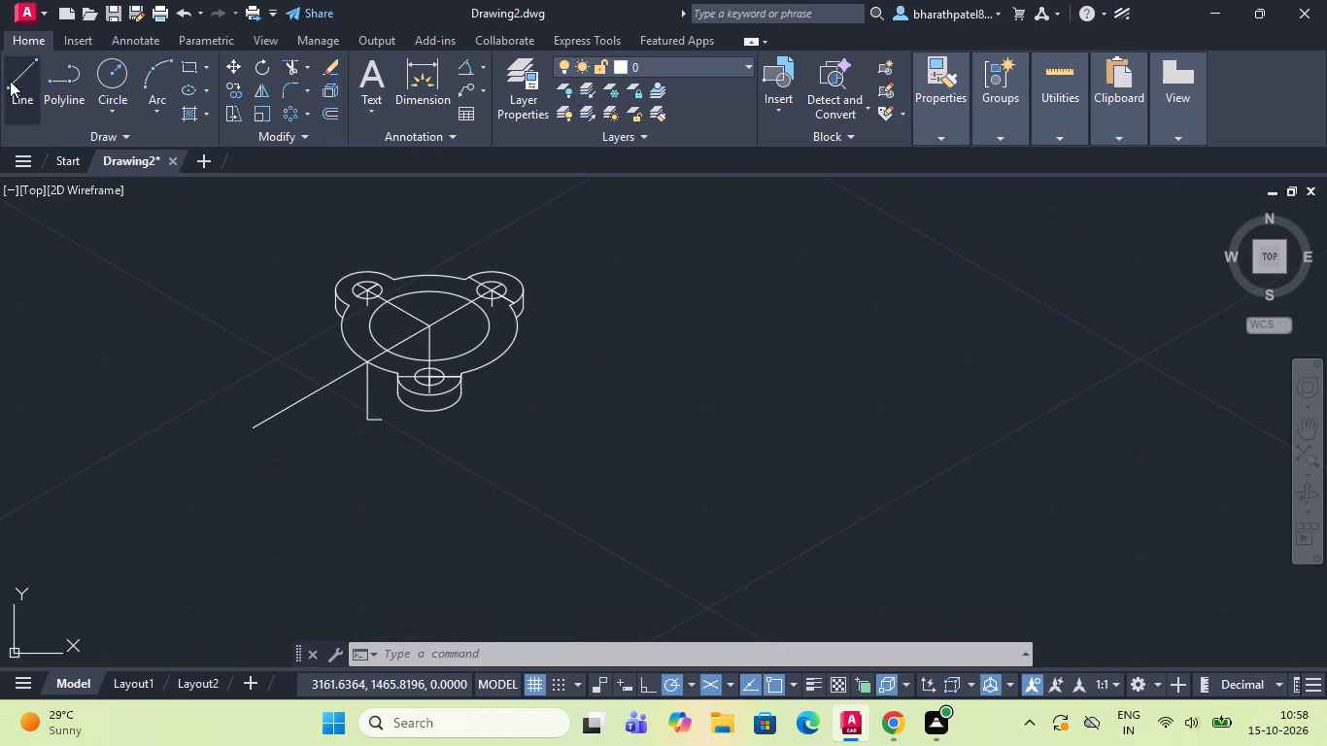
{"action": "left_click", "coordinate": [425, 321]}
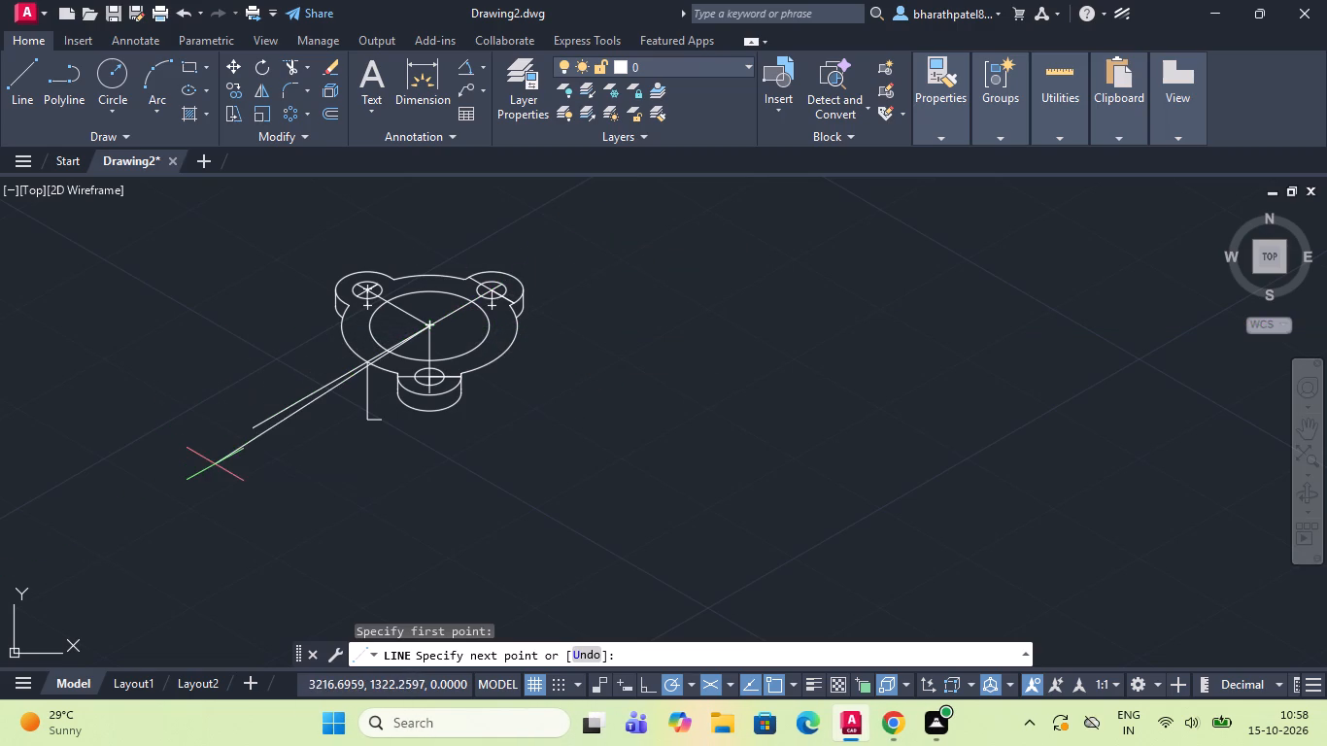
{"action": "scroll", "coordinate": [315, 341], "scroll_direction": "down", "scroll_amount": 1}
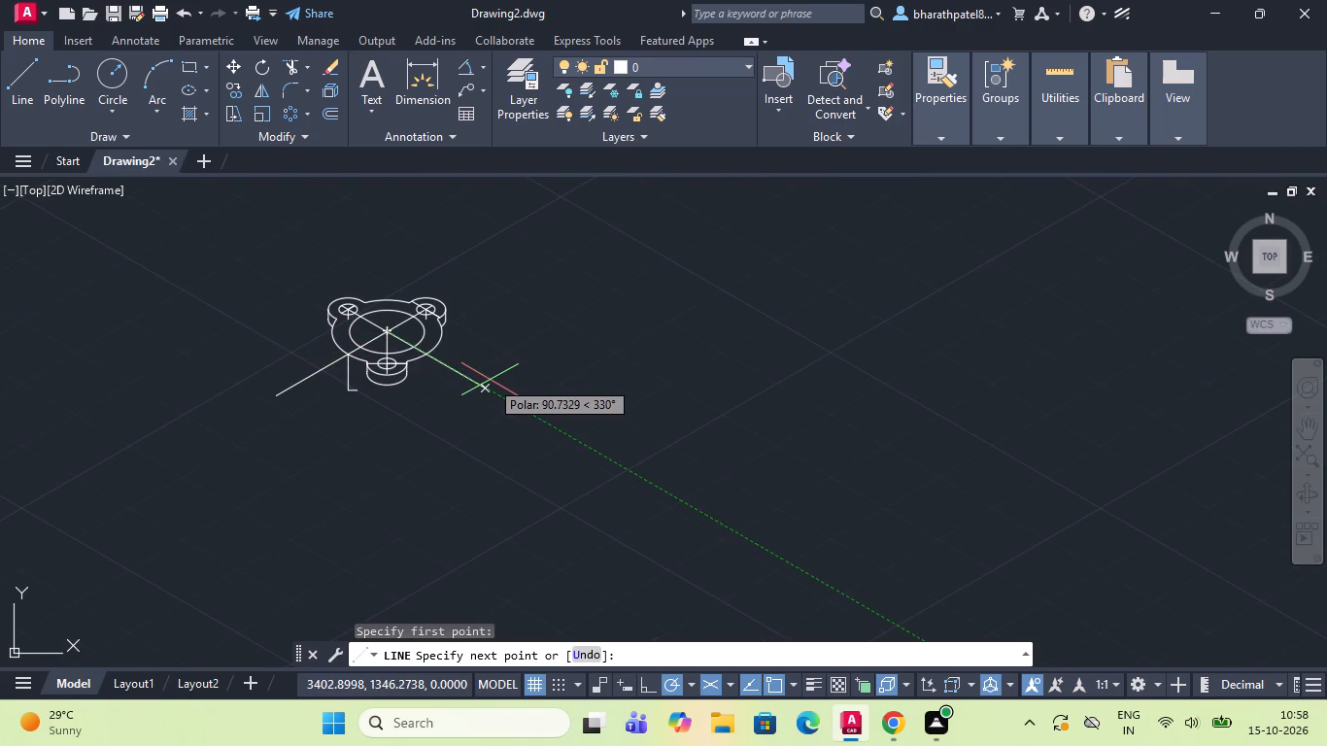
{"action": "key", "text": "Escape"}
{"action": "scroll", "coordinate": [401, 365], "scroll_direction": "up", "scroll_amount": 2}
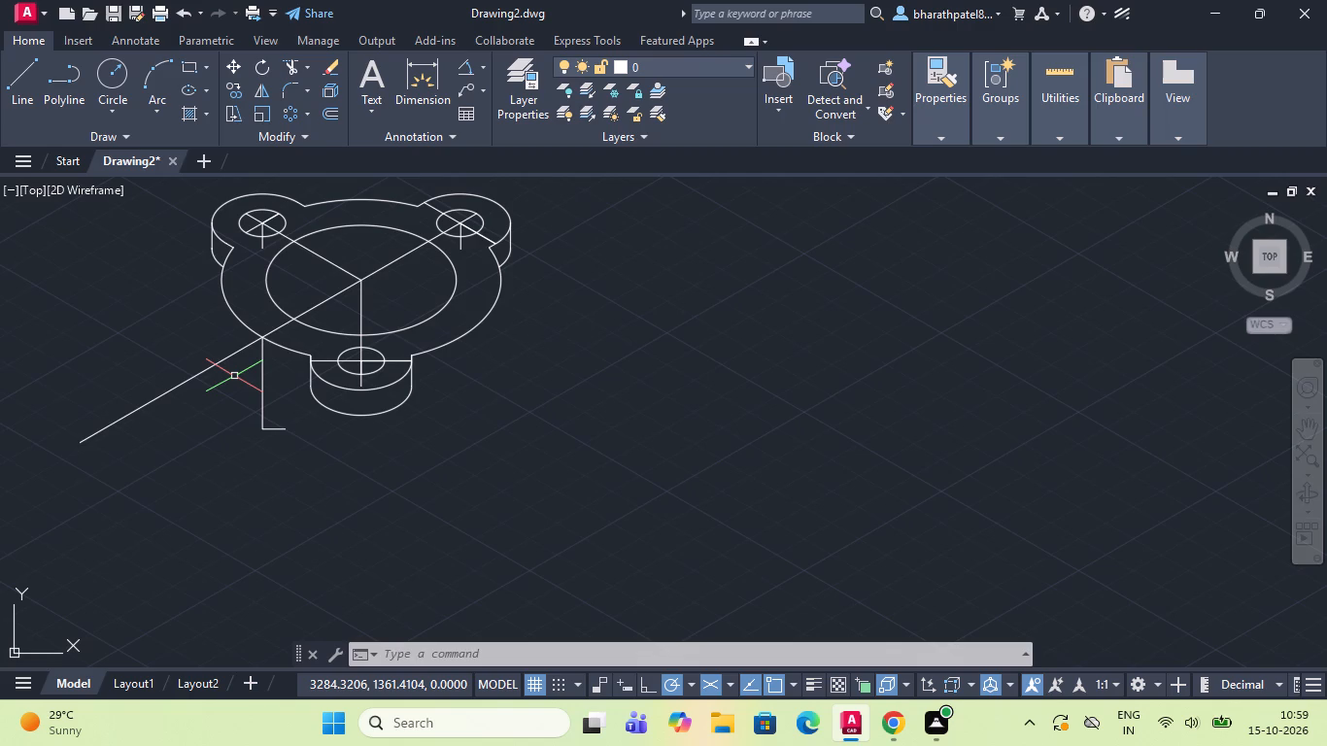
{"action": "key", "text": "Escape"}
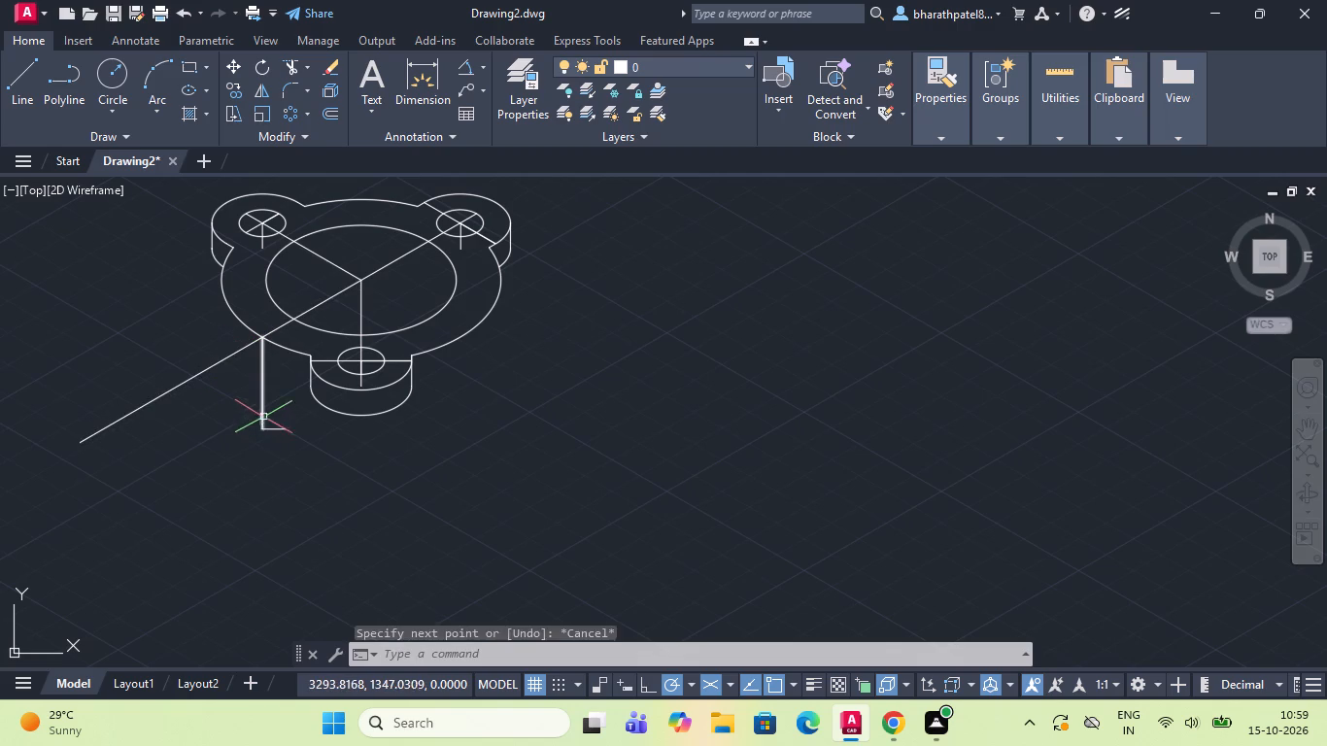
Draw a 22-unit-diameter isocircle on the left isoplane, centred at the lower end of the 29-unit vertical line.
{"action": "type", "text": "ell"}
{"action": "key", "text": "Return"}
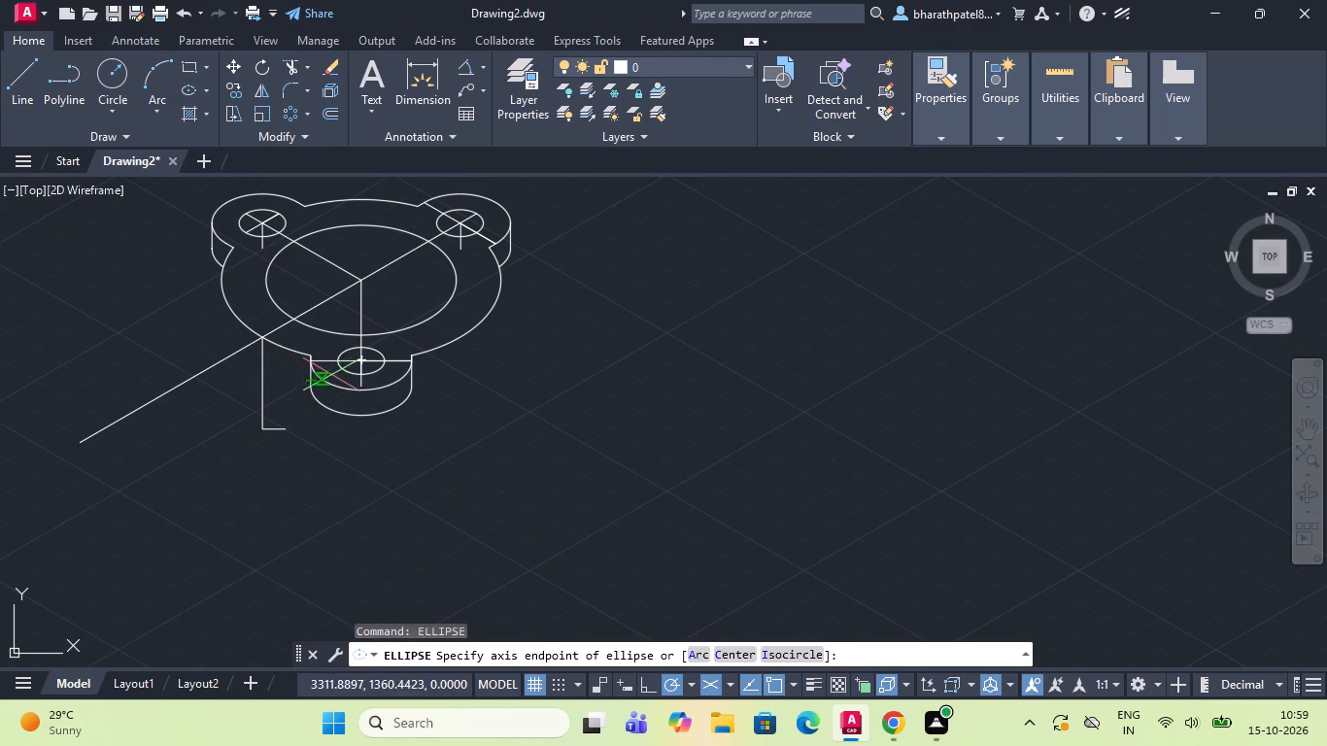
{"action": "scroll", "coordinate": [210, 470], "scroll_direction": "up", "scroll_amount": 3}
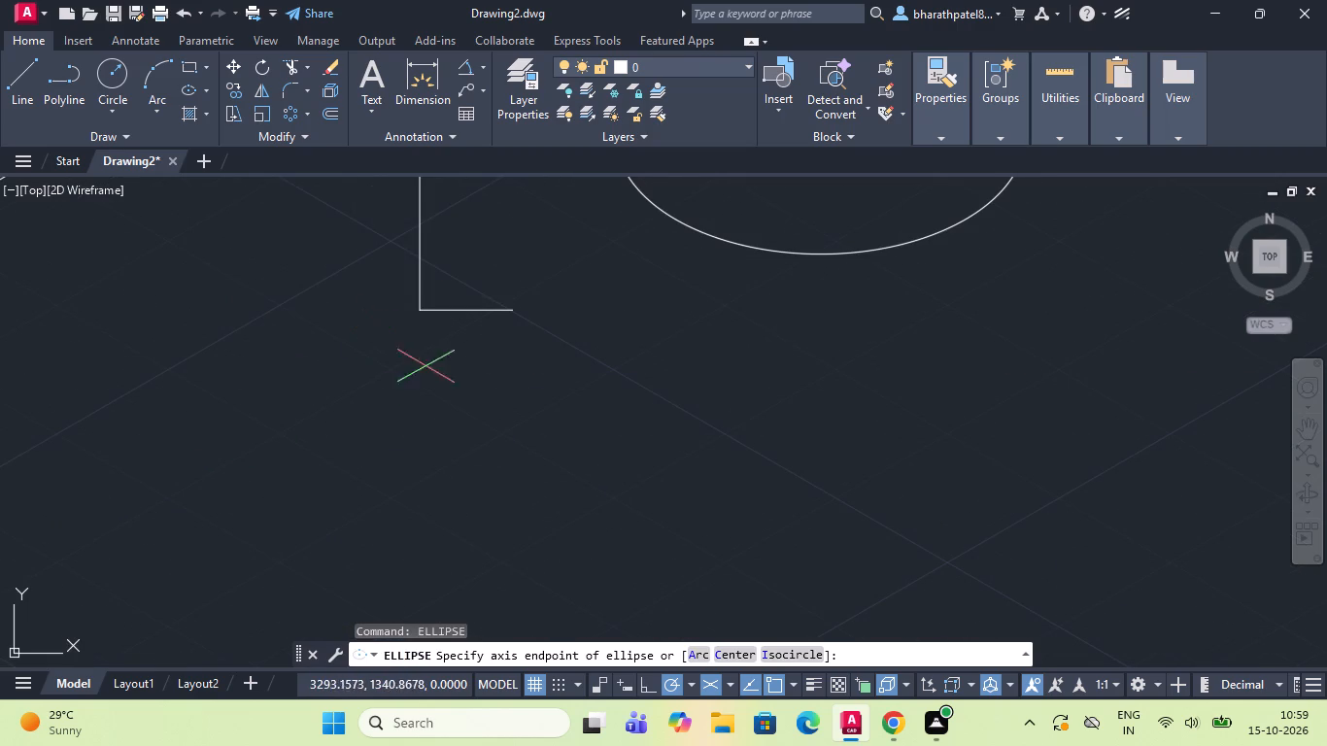
{"action": "left_click", "coordinate": [795, 653]}
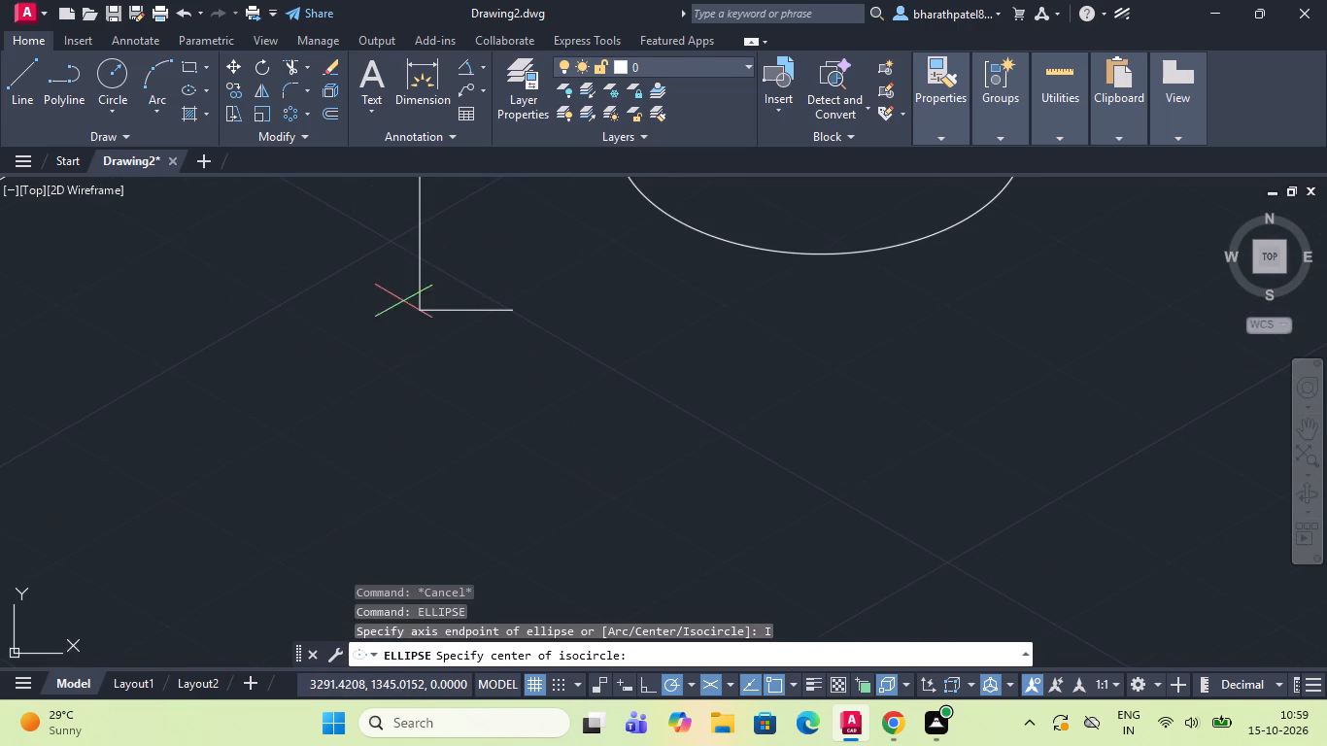
{"action": "left_click", "coordinate": [419, 309]}
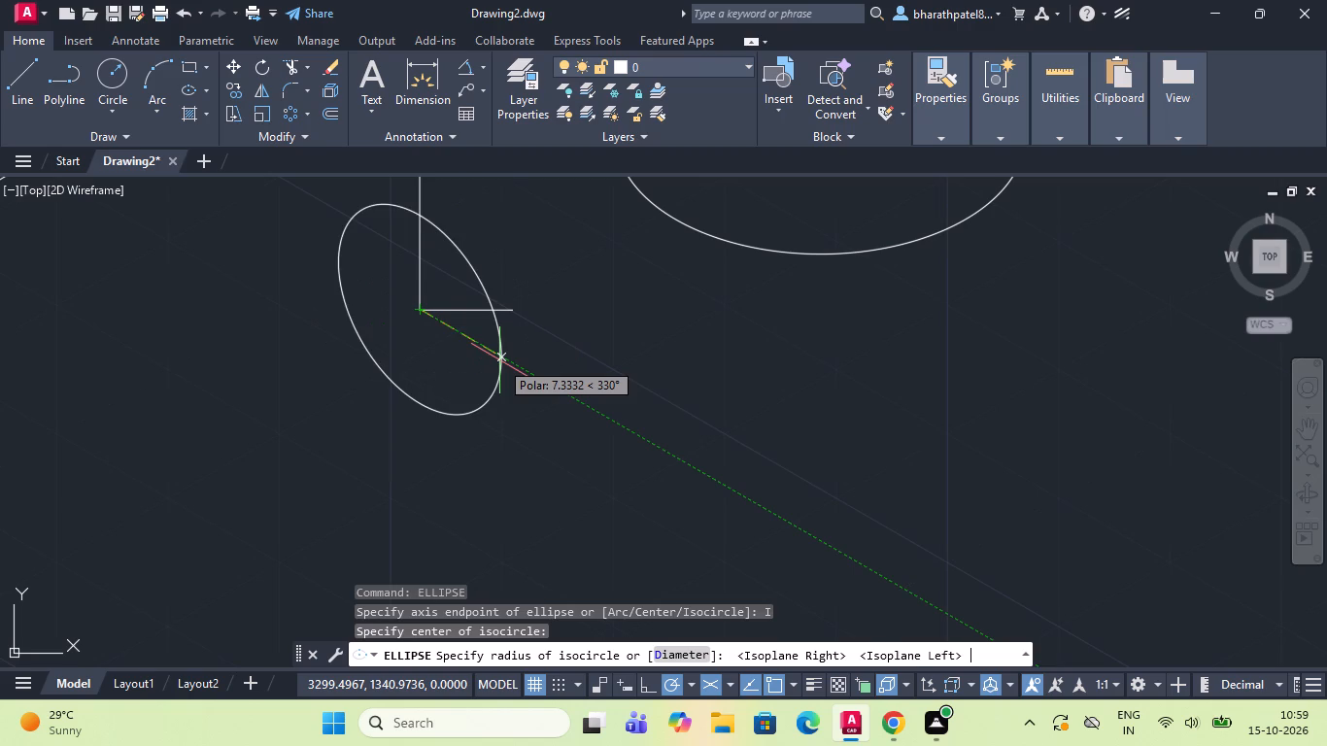
{"action": "type", "text": "22"}
{"action": "left_click", "coordinate": [663, 659]}
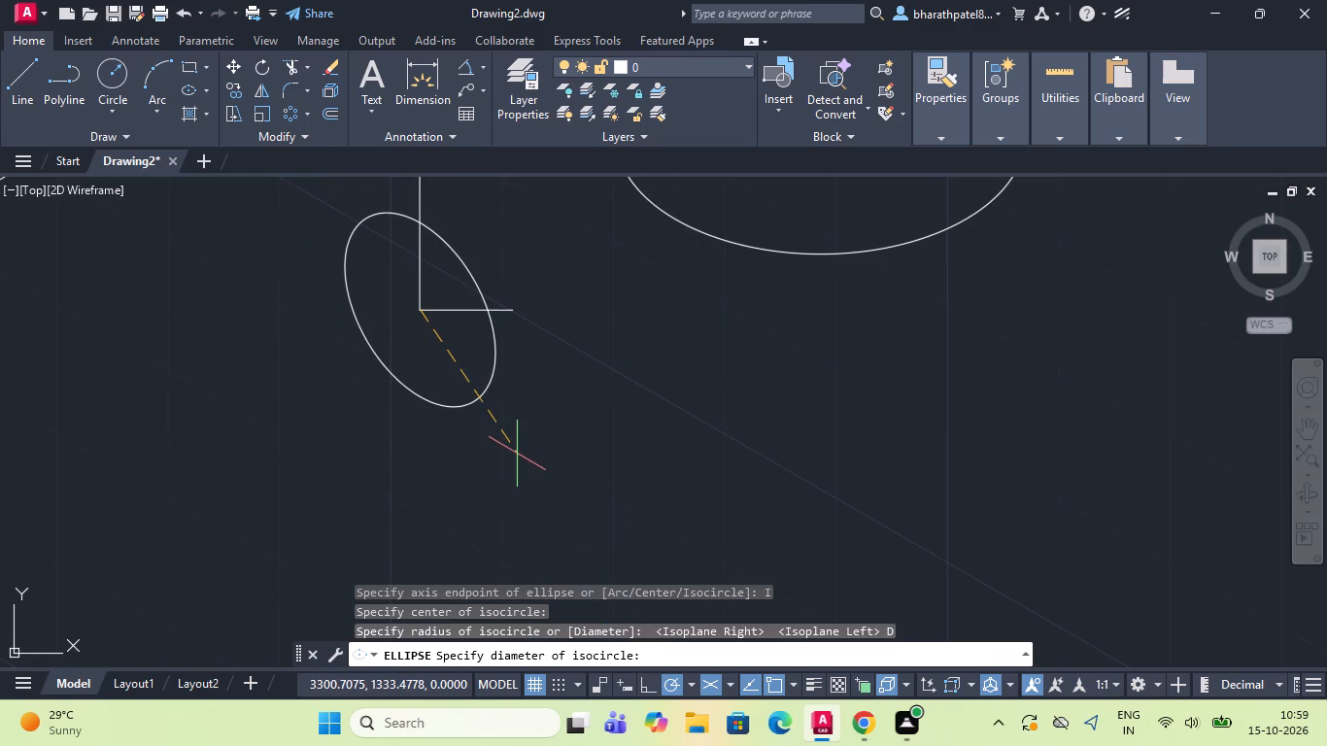
{"action": "type", "text": "22"}
{"action": "key", "text": "Return"}
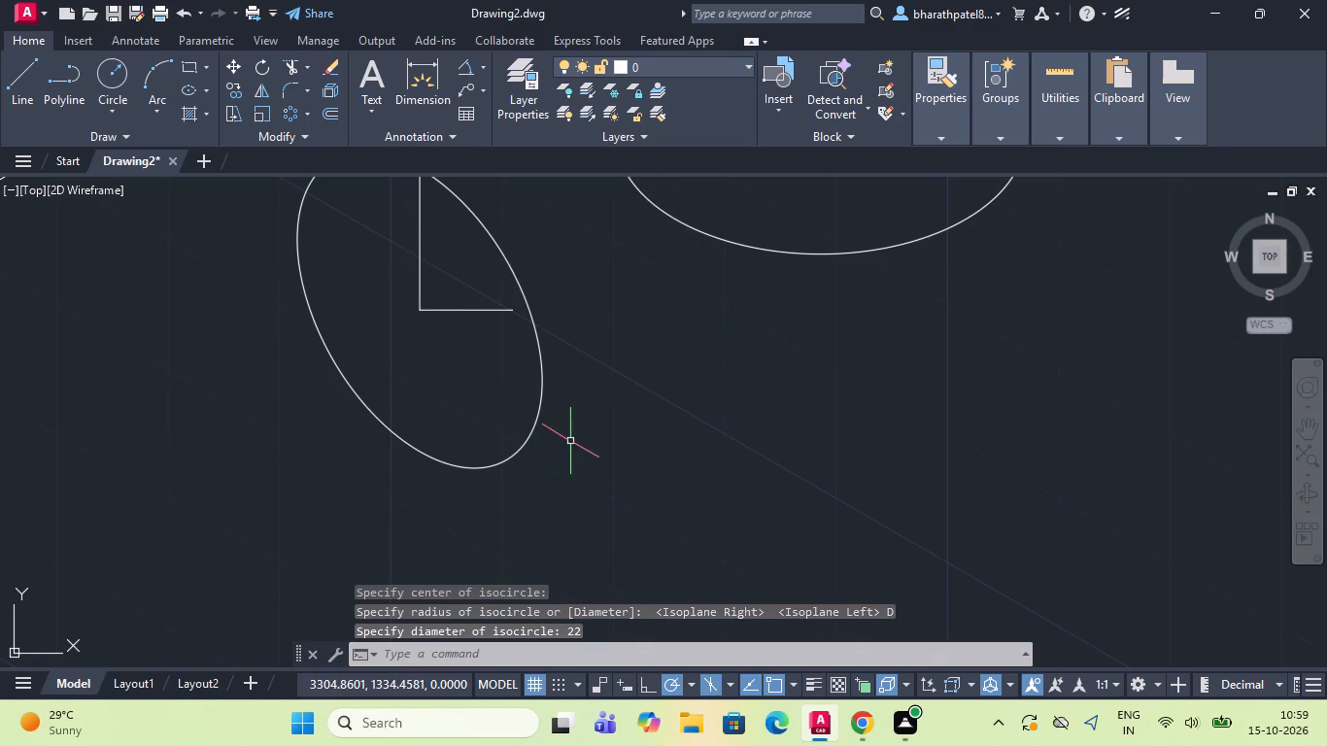
Draw a concentric 38-unit-diameter isocircle on the left isoplane around the 22-unit one.
{"action": "key", "text": "space"}
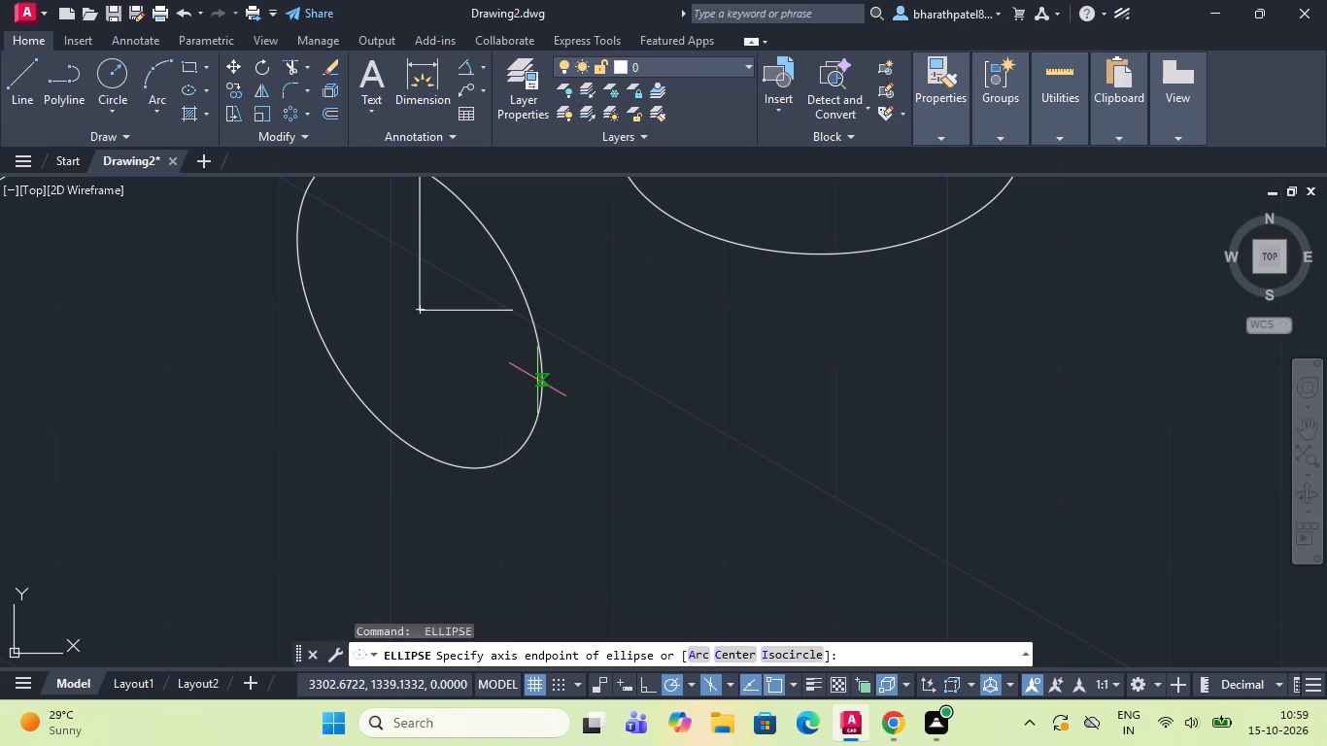
{"action": "left_click", "coordinate": [810, 650]}
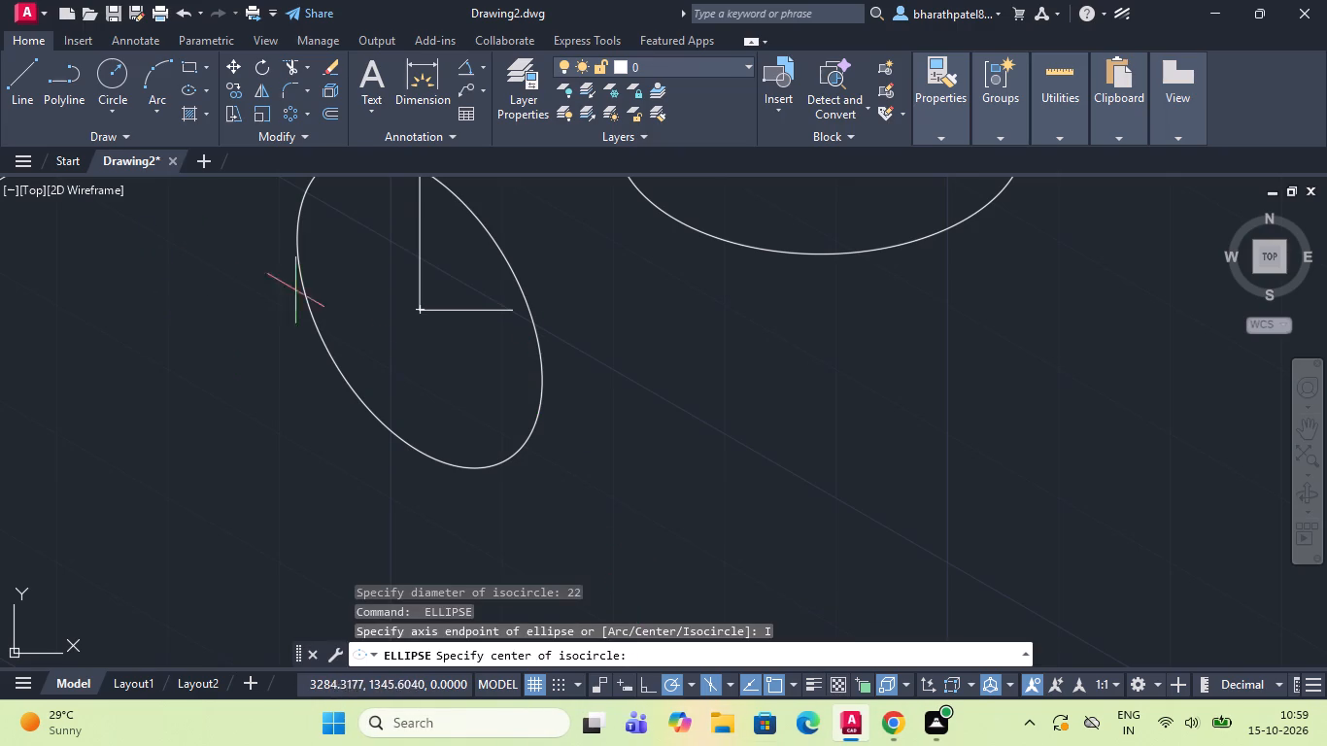
{"action": "left_click", "coordinate": [420, 308]}
{"action": "scroll", "coordinate": [420, 308], "scroll_direction": "down", "scroll_amount": 3}
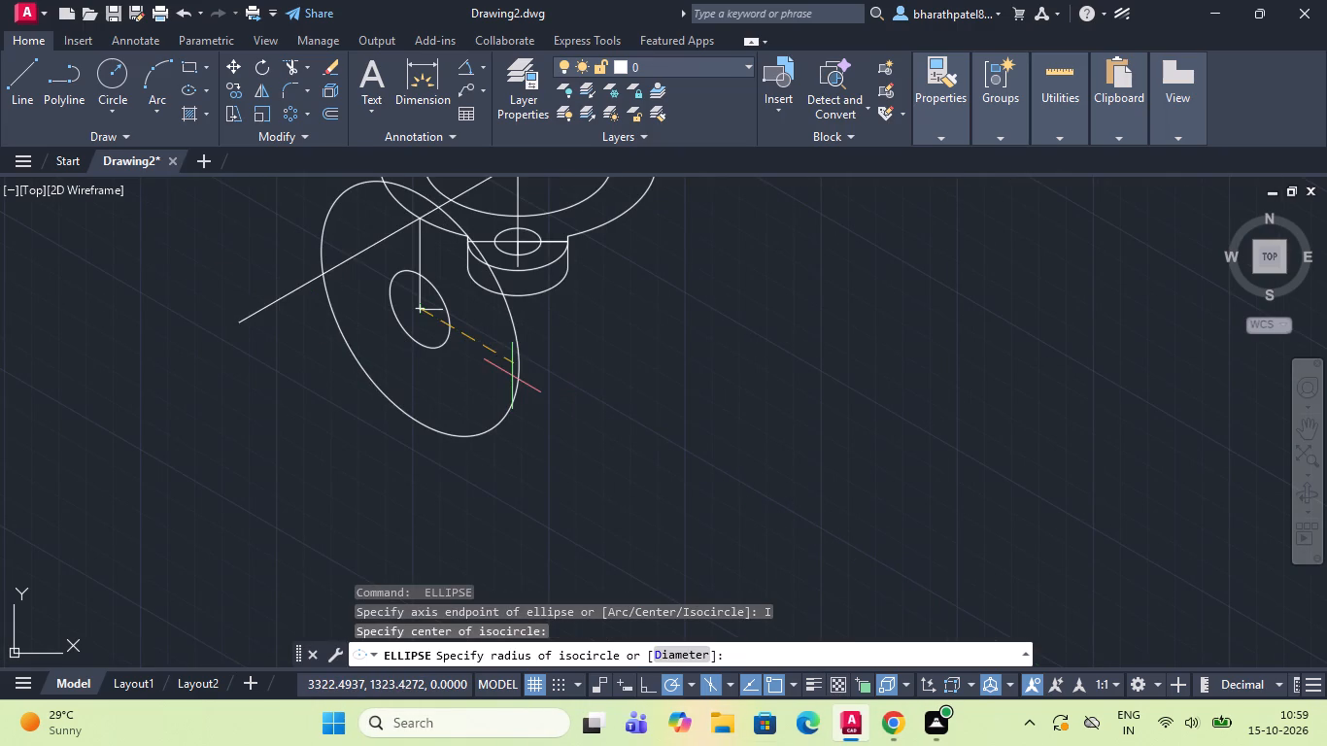
{"action": "left_click", "coordinate": [663, 652]}
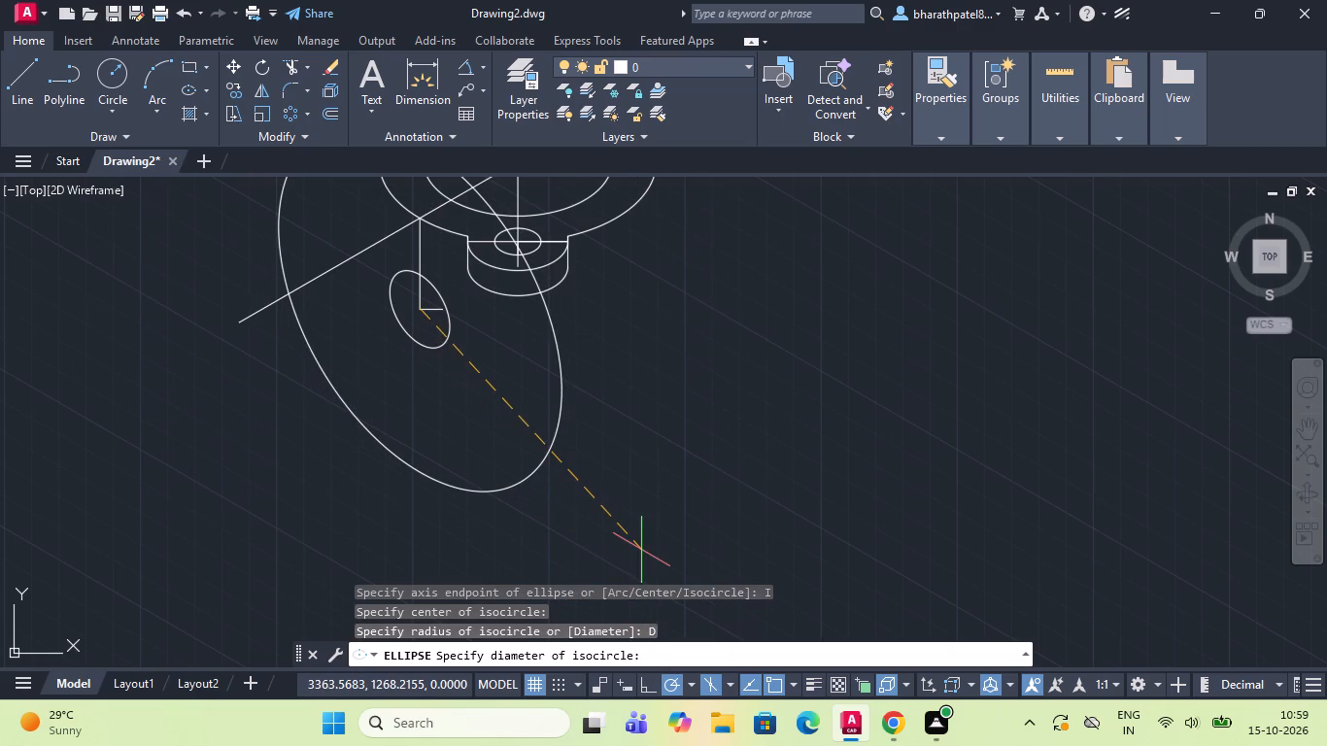
{"action": "key", "text": "3"}
{"action": "key", "text": "8"}
{"action": "key", "text": "Return"}
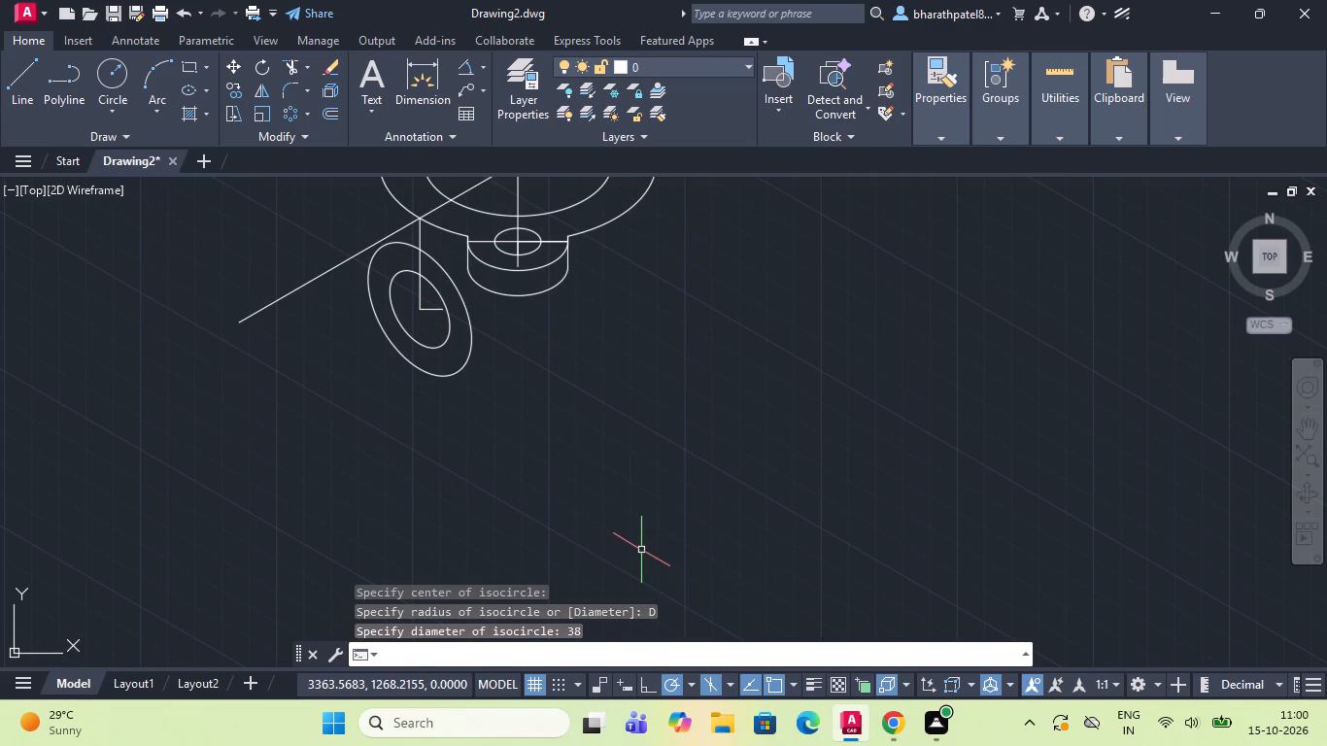
Draw a third concentric isocircle, 51 units in diameter, on the left isoplane at the same centre.
{"action": "key", "text": "space"}
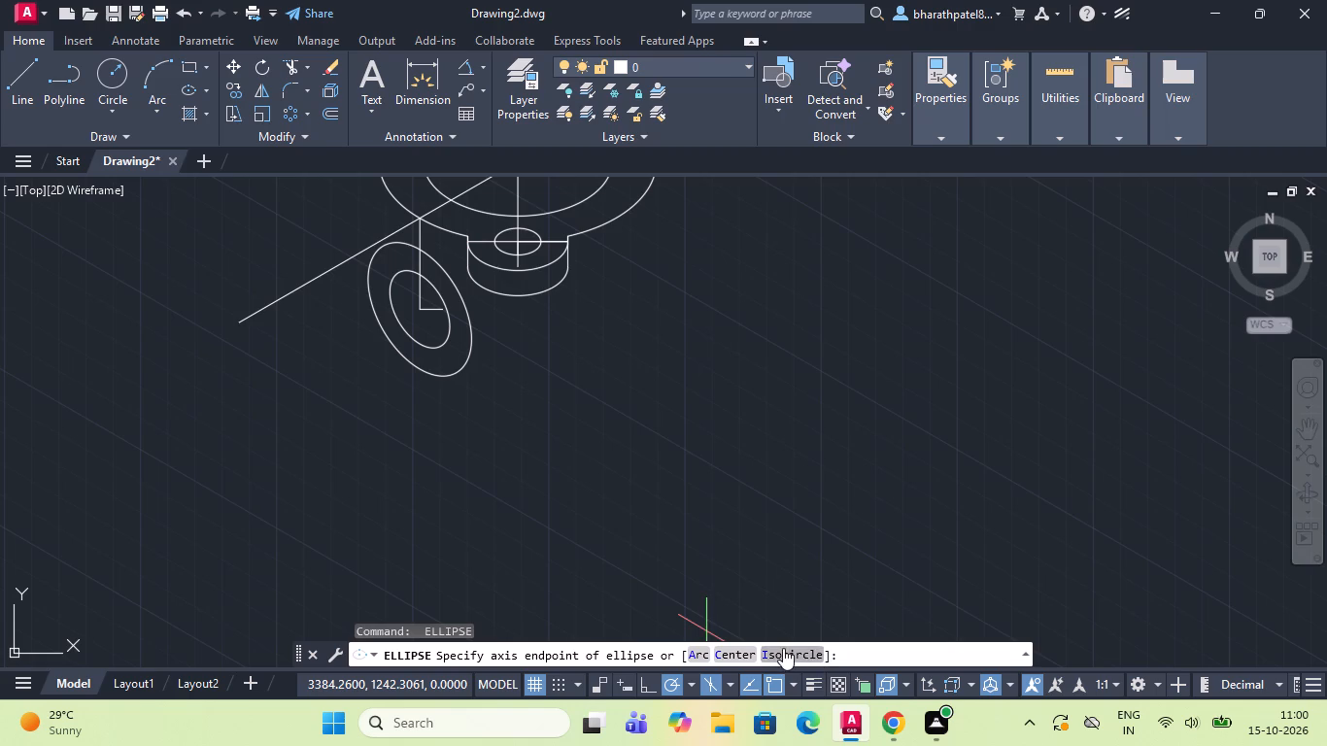
{"action": "left_click", "coordinate": [783, 648]}
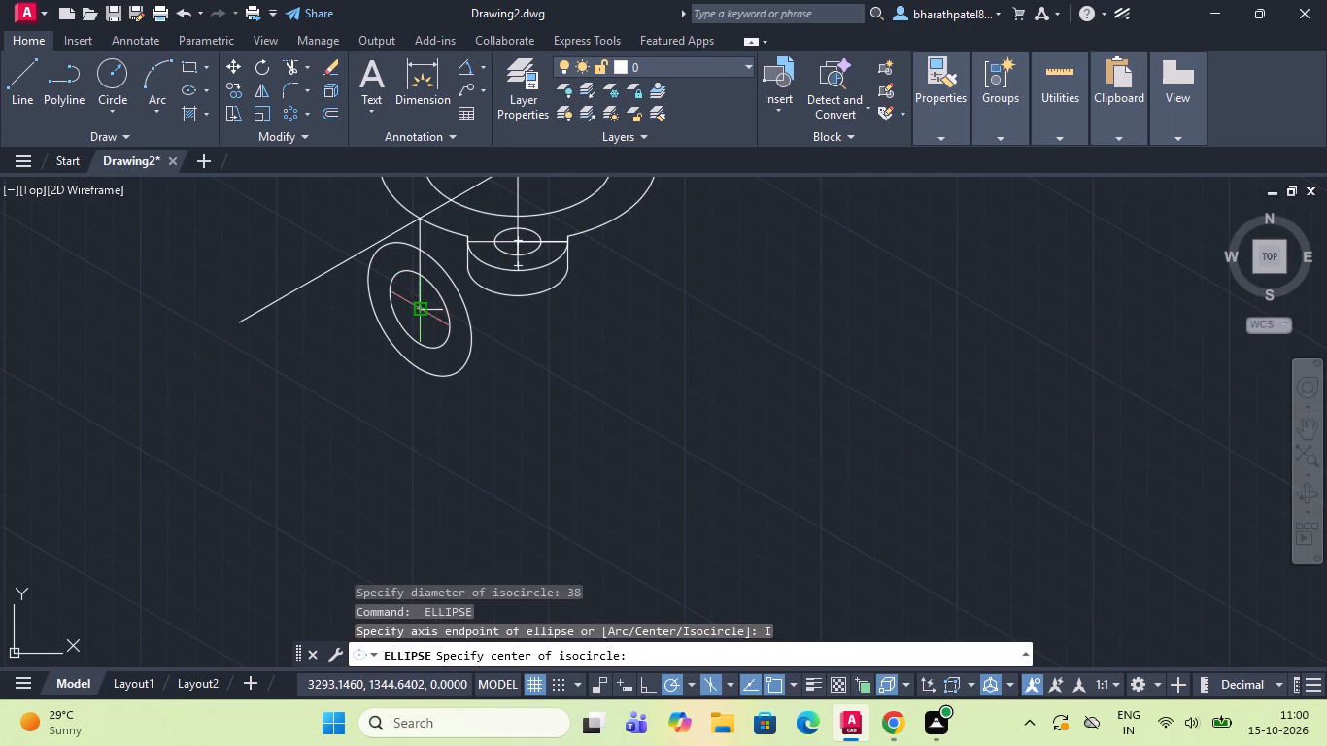
{"action": "left_click", "coordinate": [421, 310]}
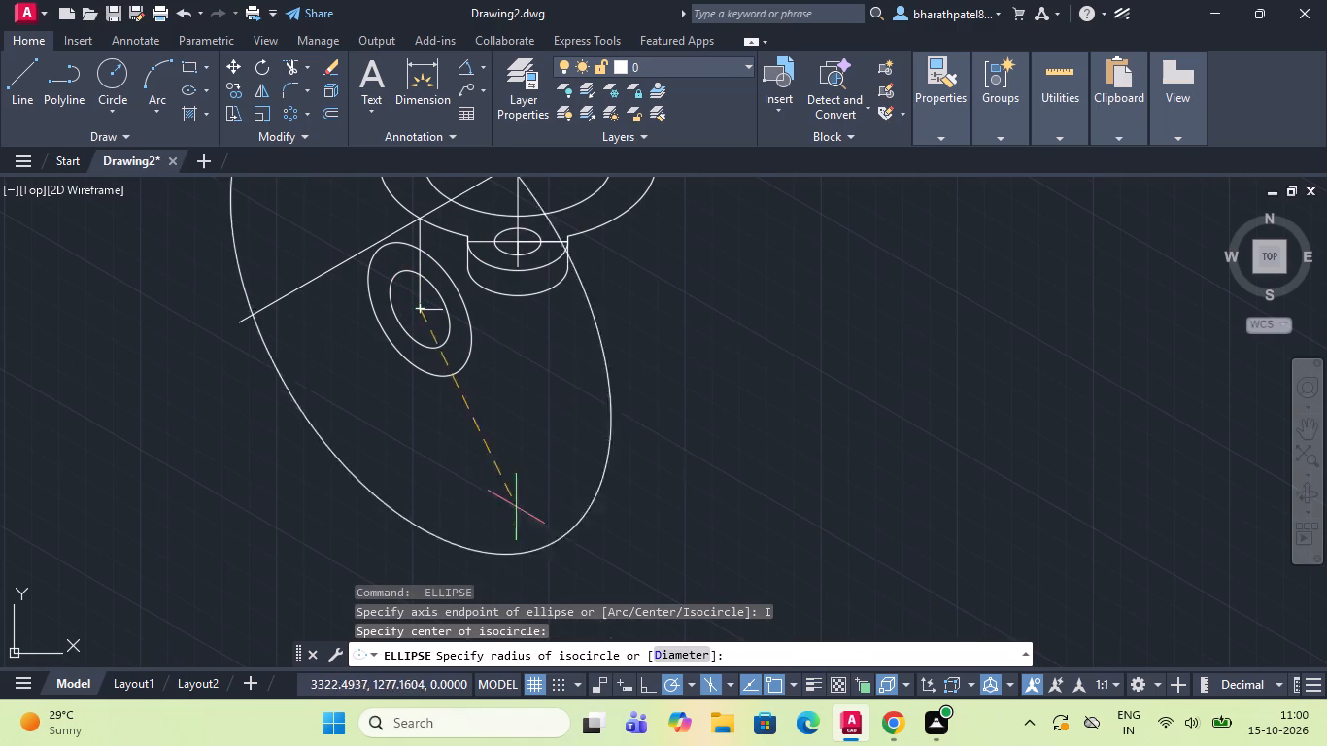
{"action": "left_click", "coordinate": [667, 658]}
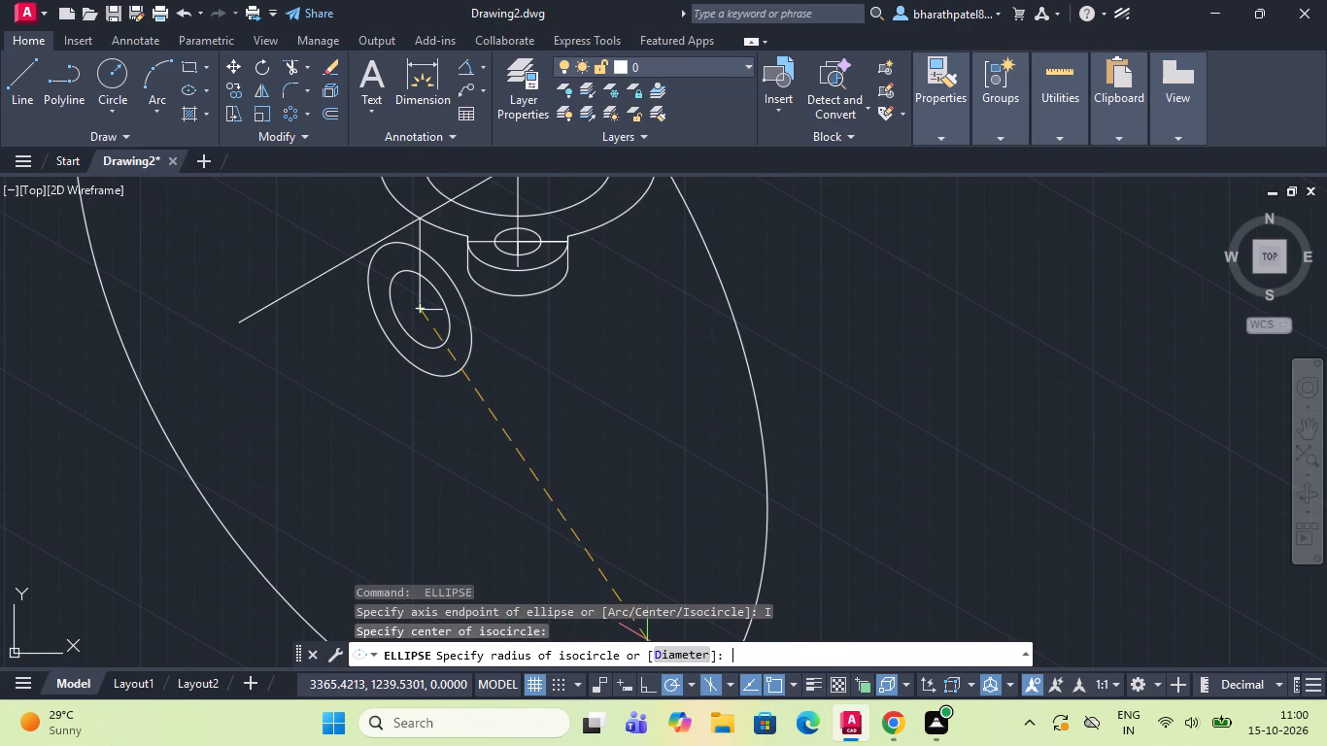
{"action": "type", "text": "51"}
{"action": "key", "text": "Return"}
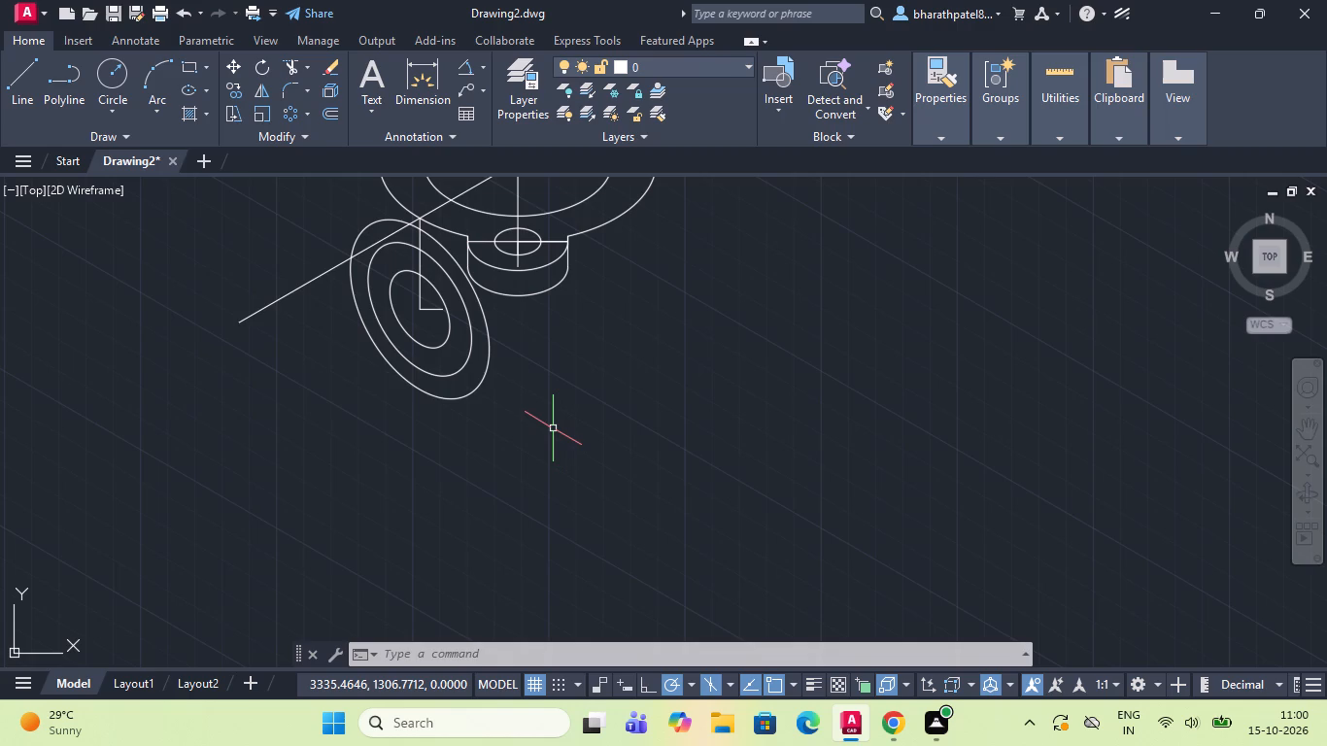
{"action": "scroll", "coordinate": [539, 410], "scroll_direction": "down", "scroll_amount": 1}
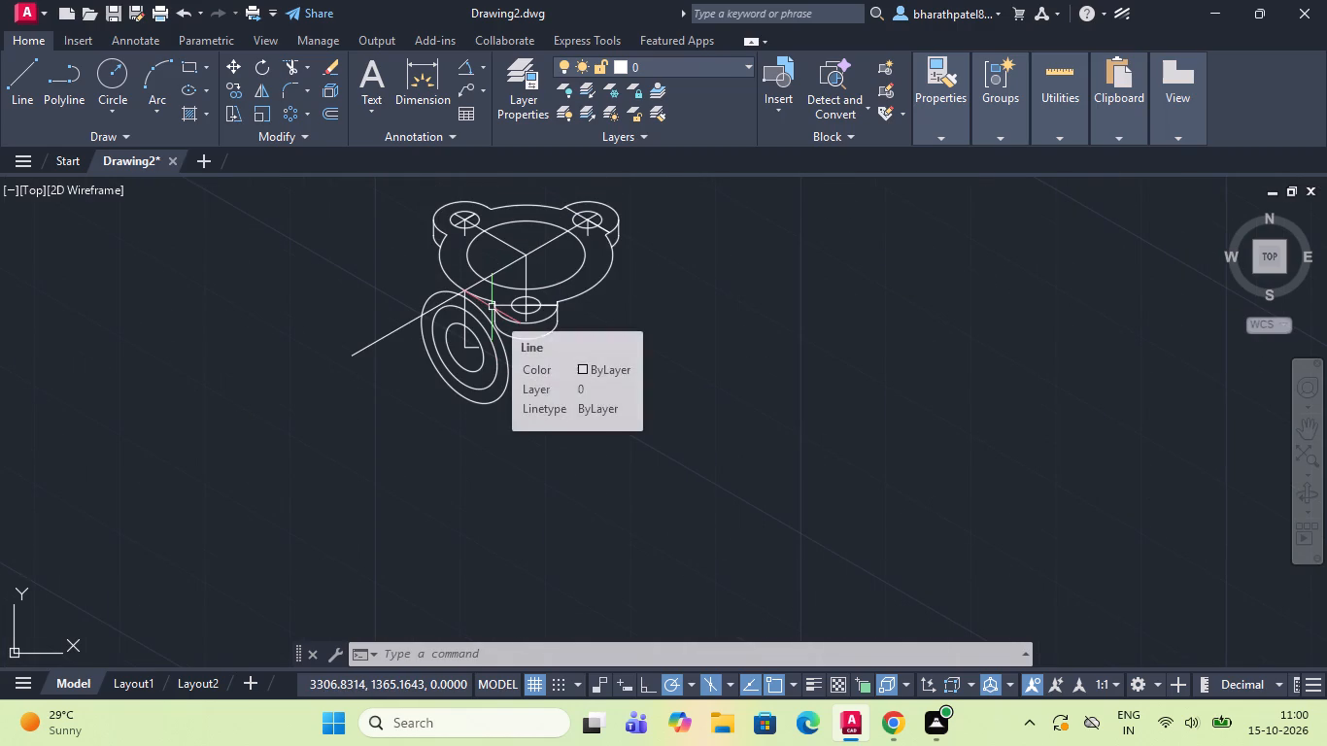
Draw a line about 49 units long from the flange centre at 330°, ending beyond the outer outline between the front and right lobes.
{"action": "scroll", "coordinate": [492, 307], "scroll_direction": "down", "scroll_amount": 2}
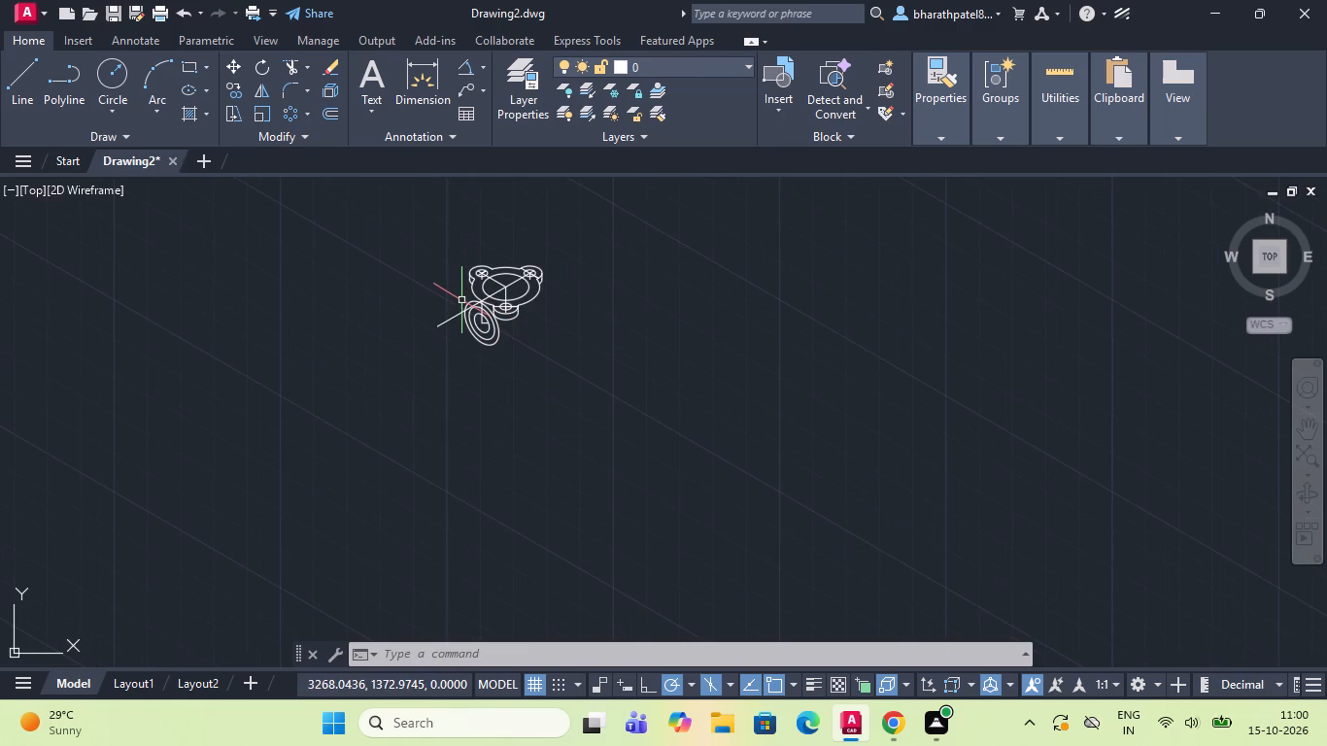
{"action": "left_click", "coordinate": [6, 86]}
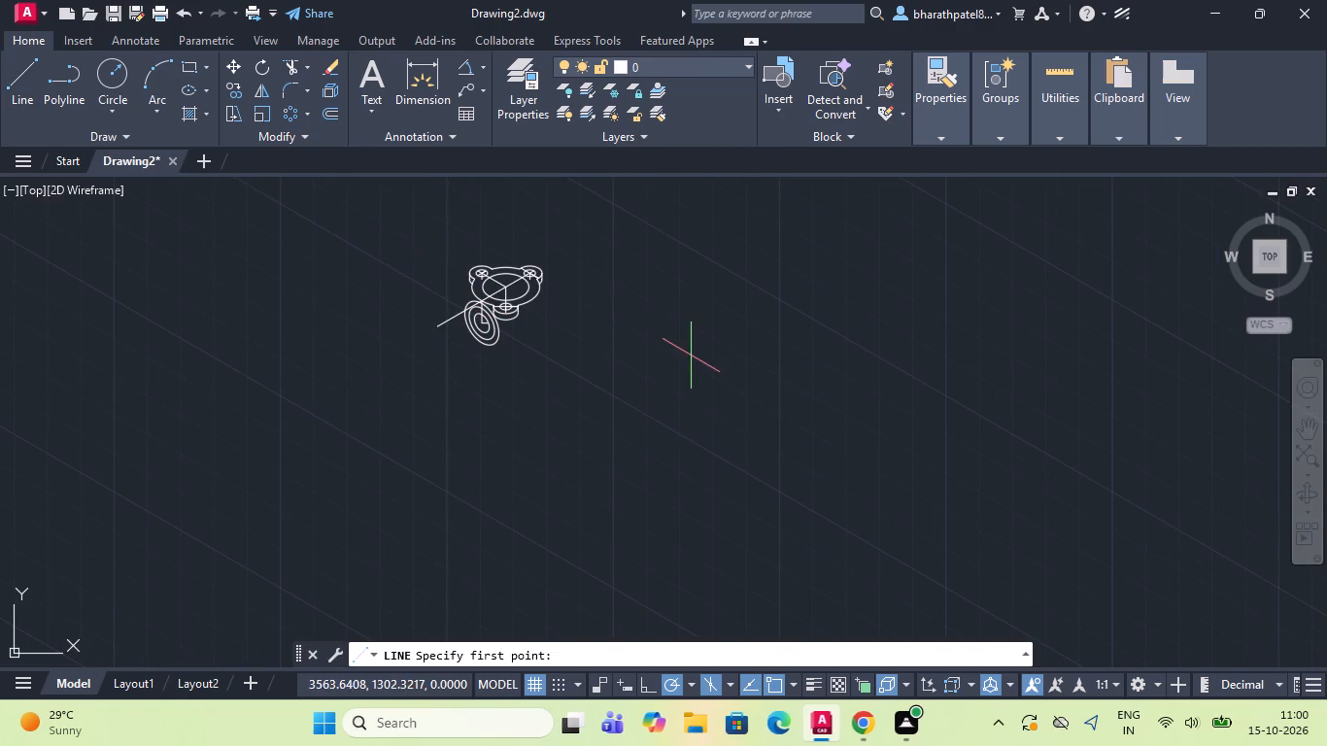
{"action": "scroll", "coordinate": [532, 303], "scroll_direction": "up", "scroll_amount": 4}
{"action": "left_click_drag", "start_coordinate": [349, 197], "coordinate": [376, 234]}
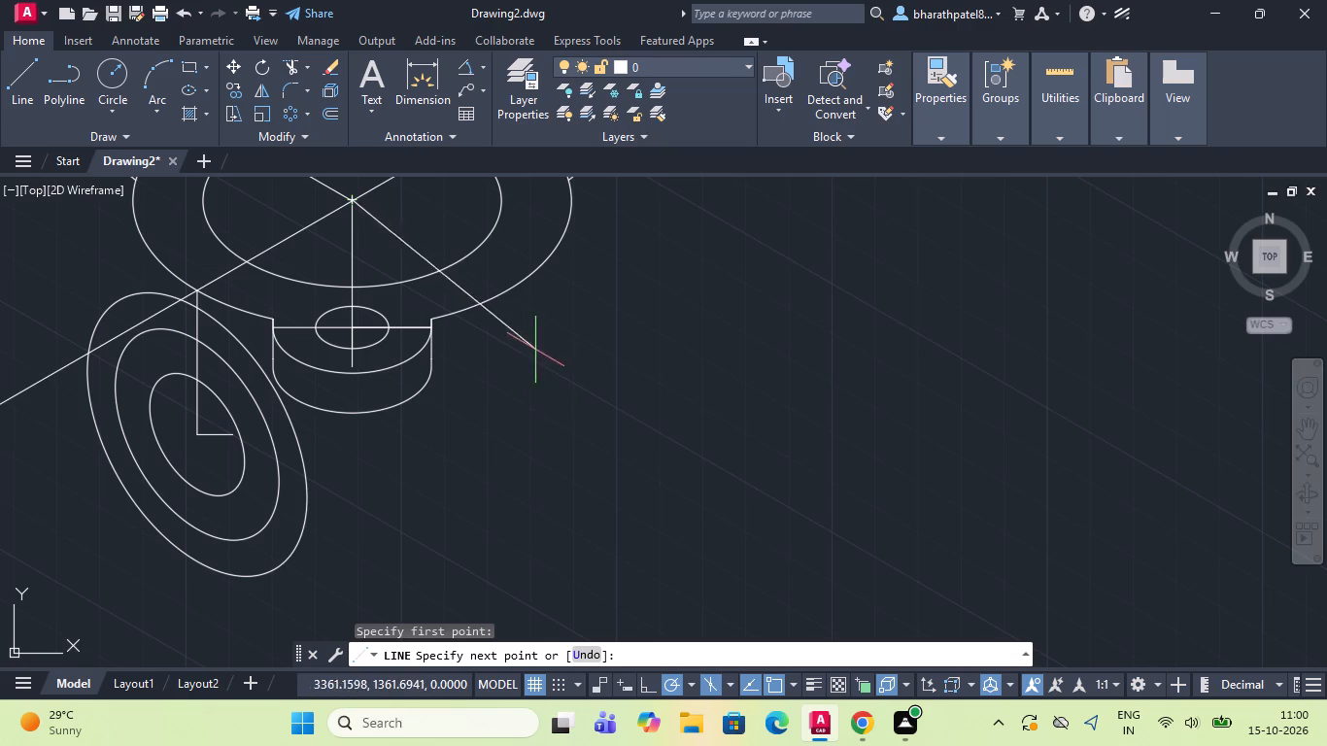
{"action": "scroll", "coordinate": [498, 399], "scroll_direction": "down", "scroll_amount": 3}
{"action": "scroll", "coordinate": [523, 349], "scroll_direction": "up", "scroll_amount": 2}
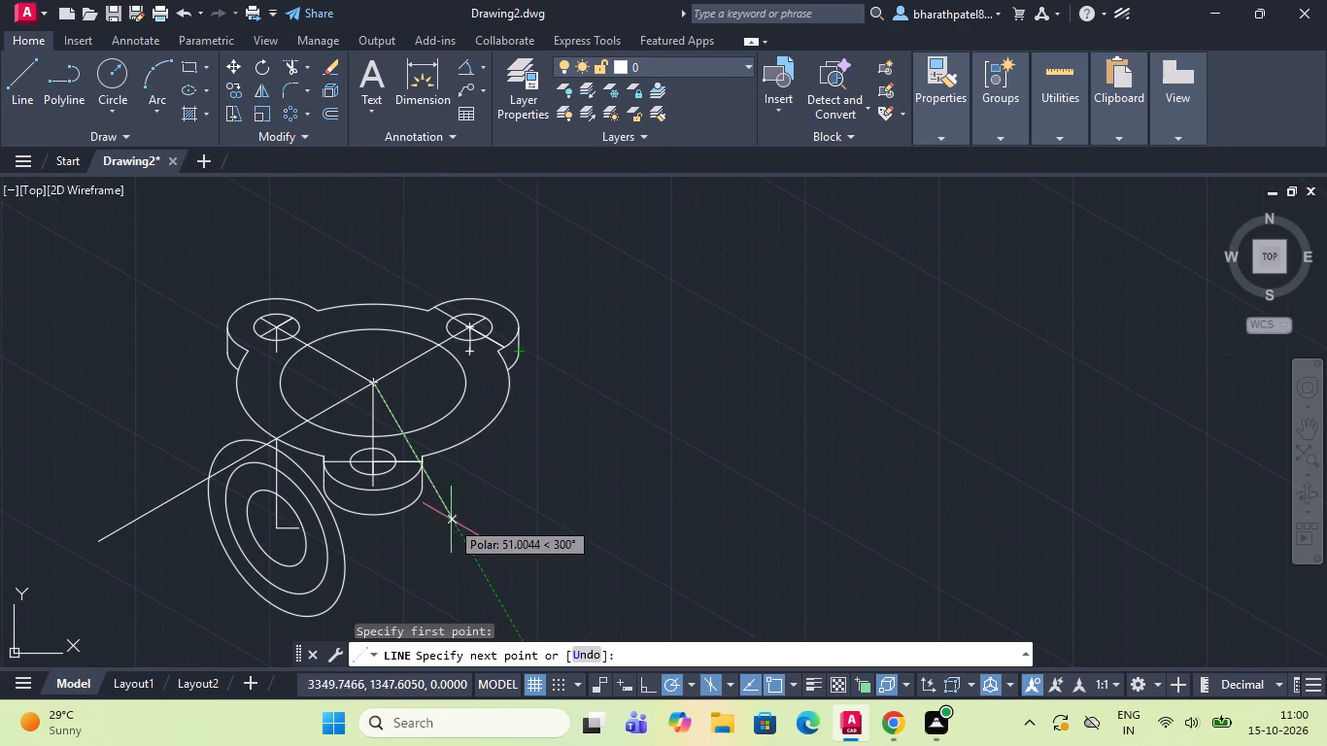
{"action": "left_click", "coordinate": [503, 463]}
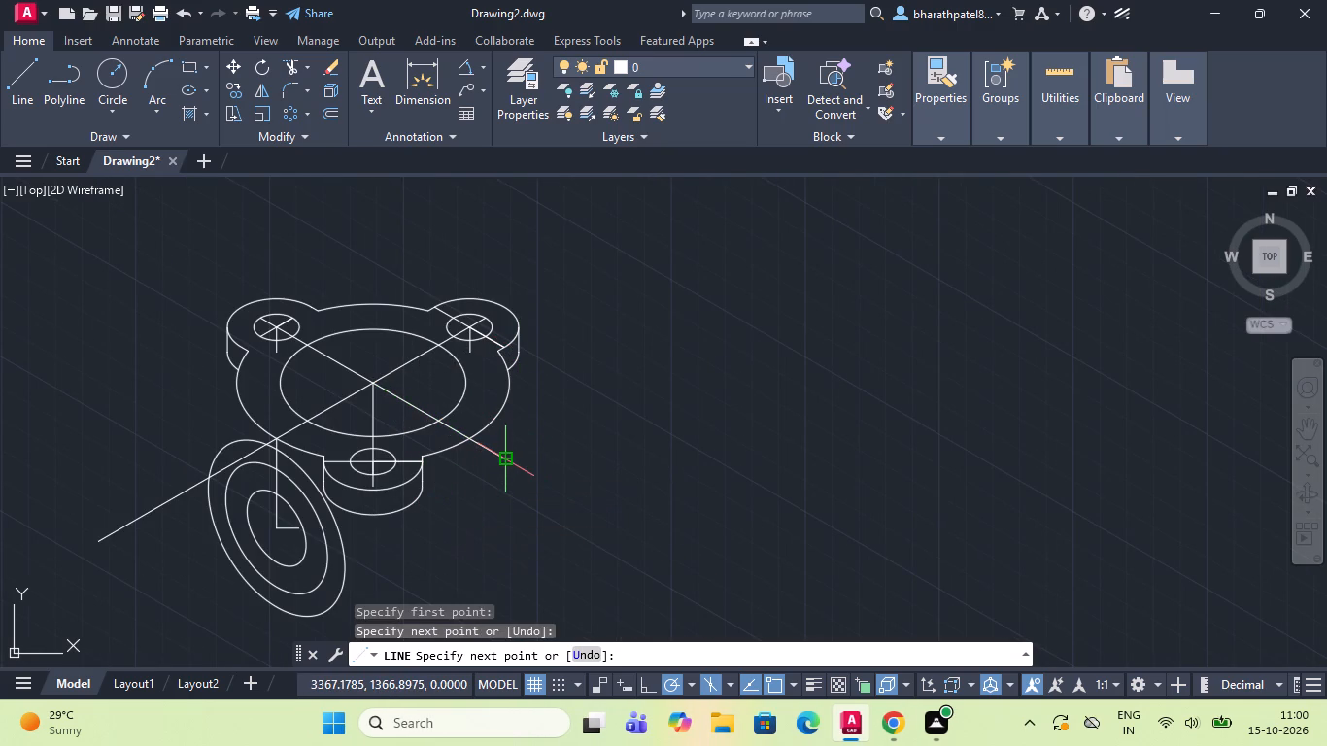
{"action": "key", "text": "Escape"}
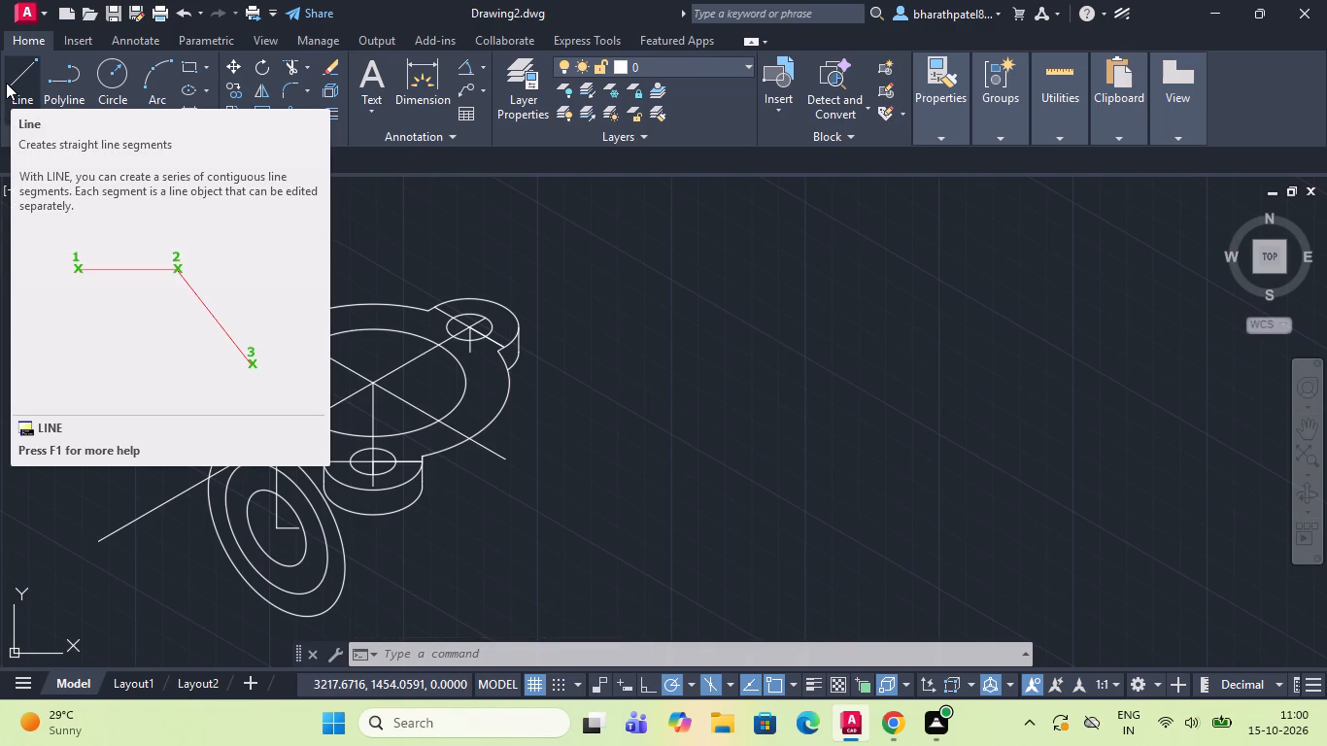
Draw a 41-unit line from the flange centre at 210°, along the existing axis toward the side boss.
{"action": "left_click", "coordinate": [6, 80]}
{"action": "scroll", "coordinate": [379, 386], "scroll_direction": "up", "scroll_amount": 1}
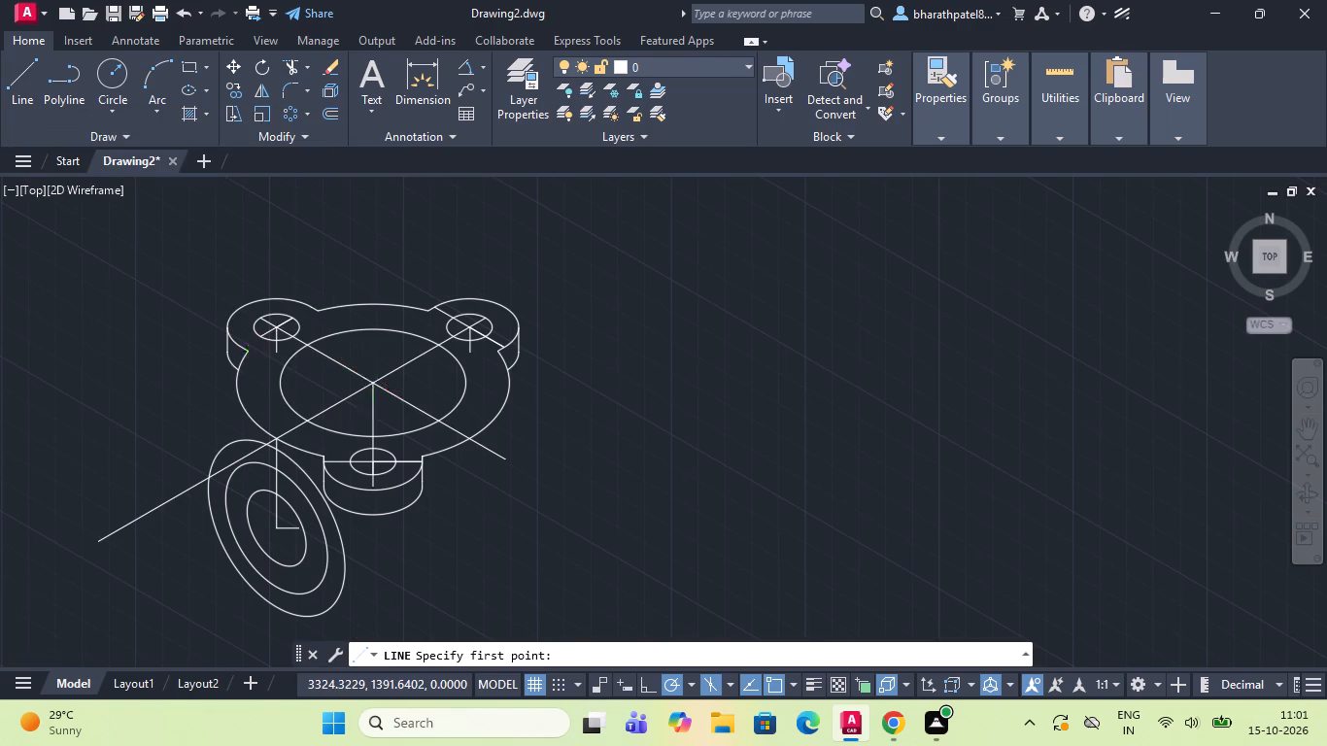
{"action": "scroll", "coordinate": [379, 386], "scroll_direction": "up", "scroll_amount": 2}
{"action": "left_click", "coordinate": [356, 367]}
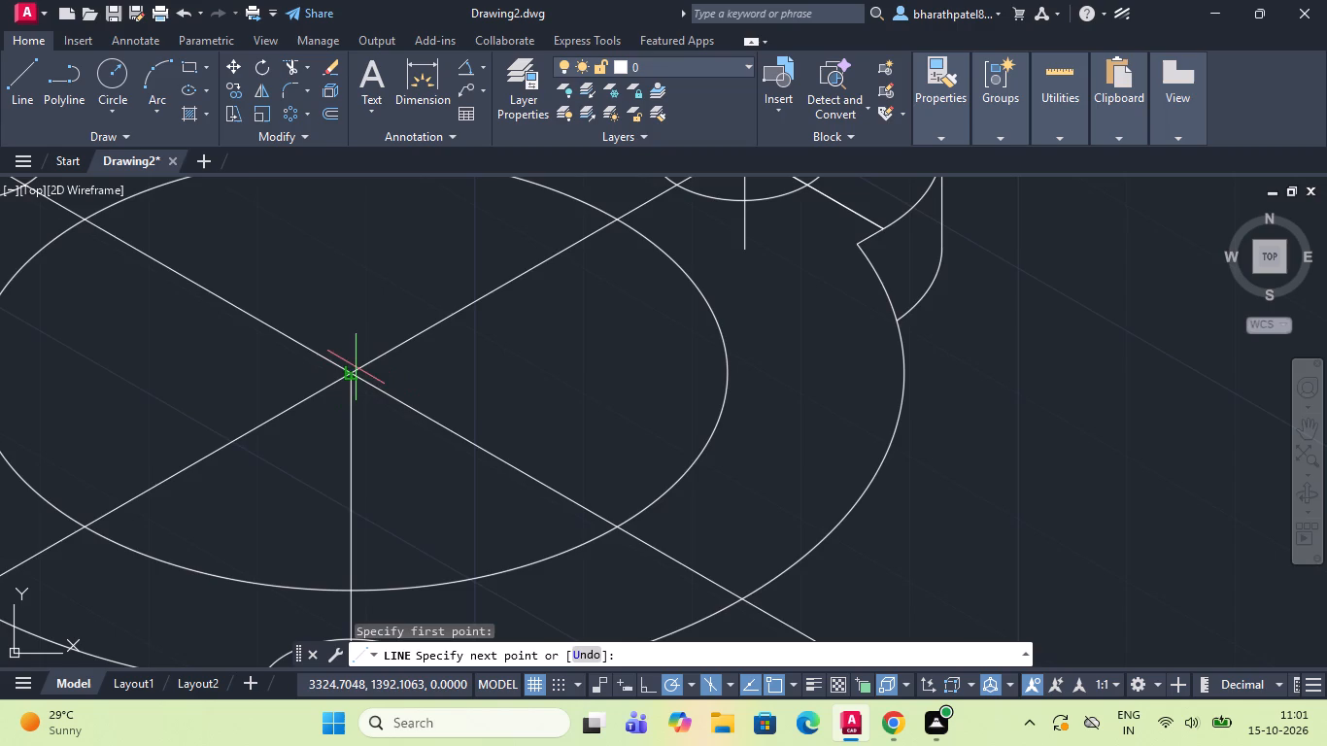
{"action": "scroll", "coordinate": [357, 366], "scroll_direction": "down", "scroll_amount": 3}
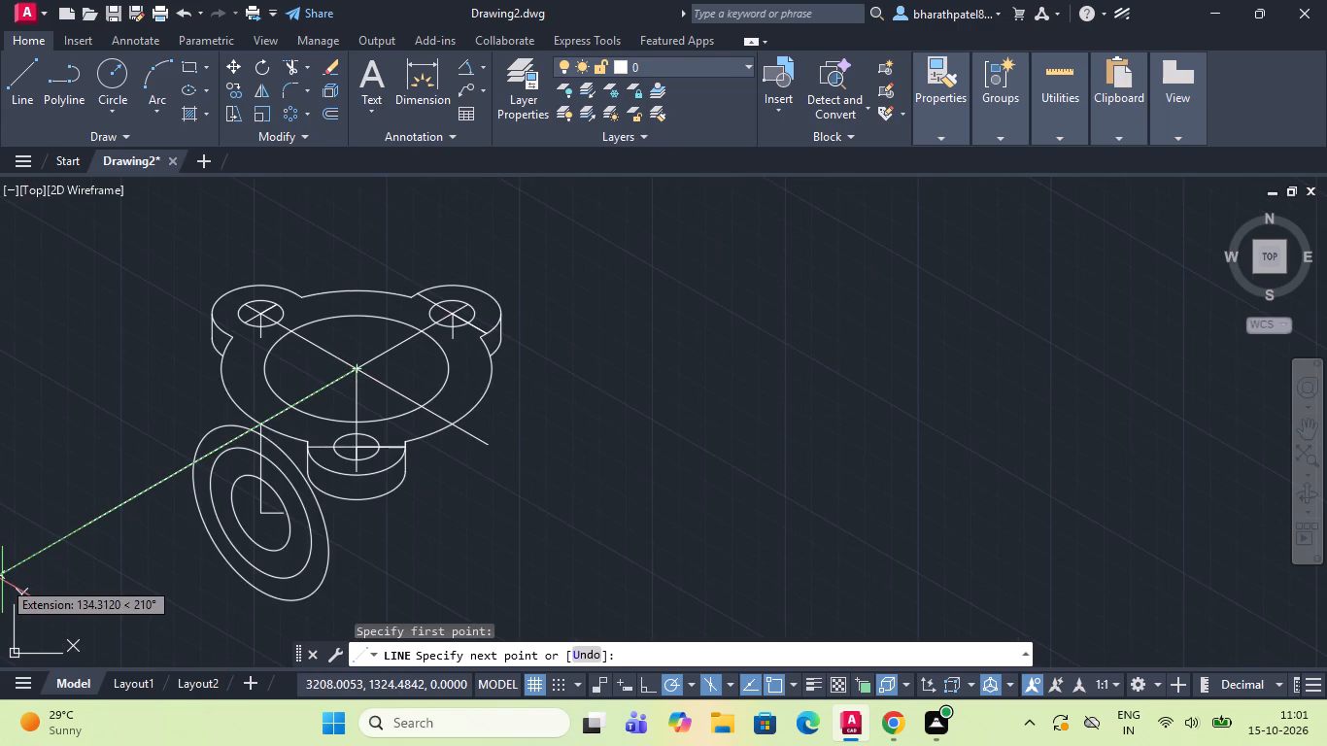
{"action": "type", "text": "41"}
{"action": "key", "text": "Return"}
Continue from the end of the 41-unit line with a vertical line about 29 units downward, ending inside the smallest isocircle.
{"action": "scroll", "coordinate": [280, 465], "scroll_direction": "up", "scroll_amount": 2}
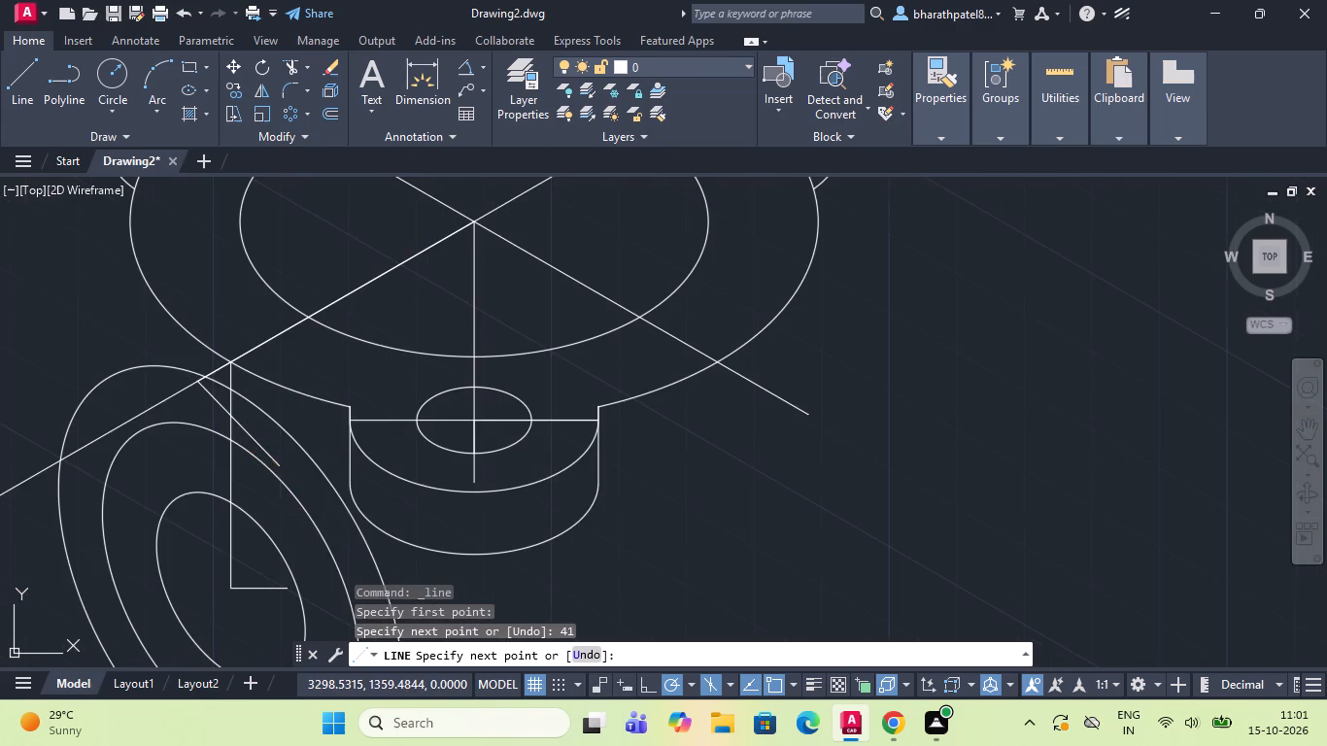
{"action": "scroll", "coordinate": [242, 461], "scroll_direction": "up", "scroll_amount": 2}
{"action": "scroll", "coordinate": [241, 456], "scroll_direction": "down", "scroll_amount": 1}
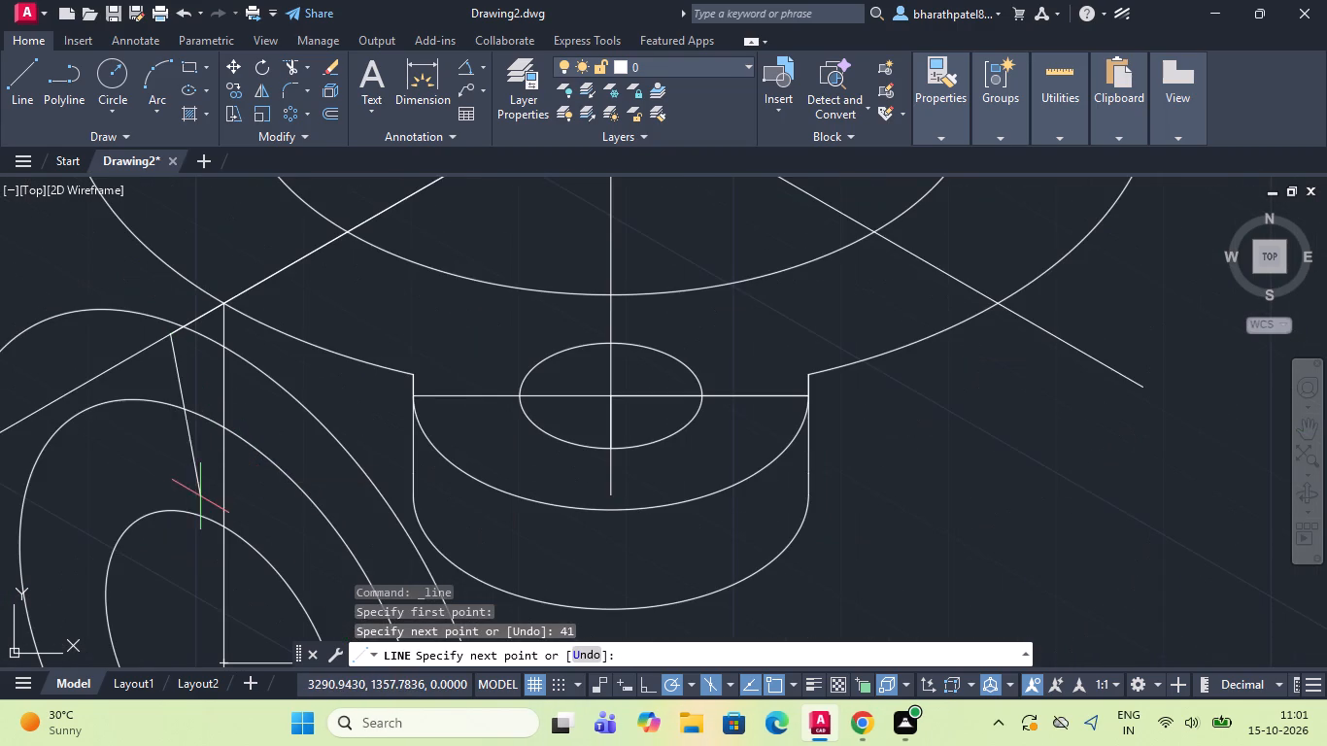
{"action": "scroll", "coordinate": [159, 486], "scroll_direction": "down", "scroll_amount": 2}
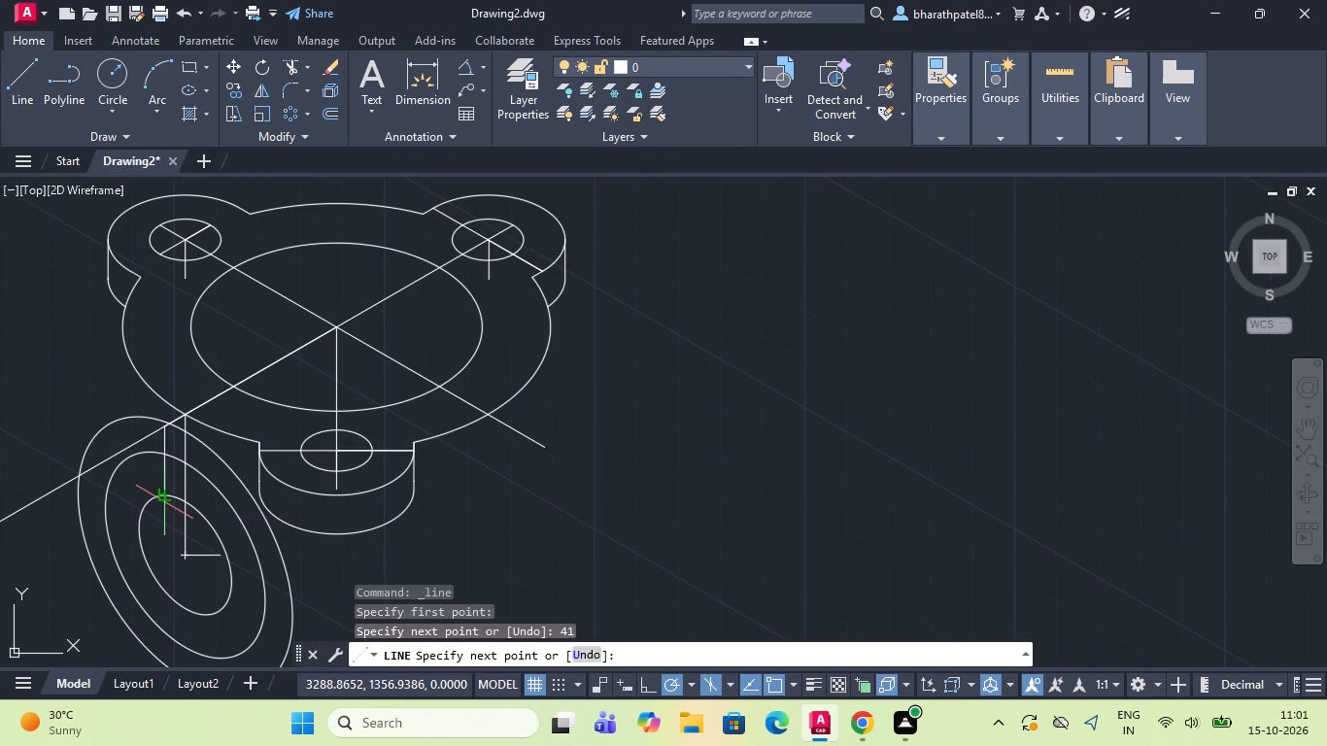
{"action": "left_click", "coordinate": [161, 570]}
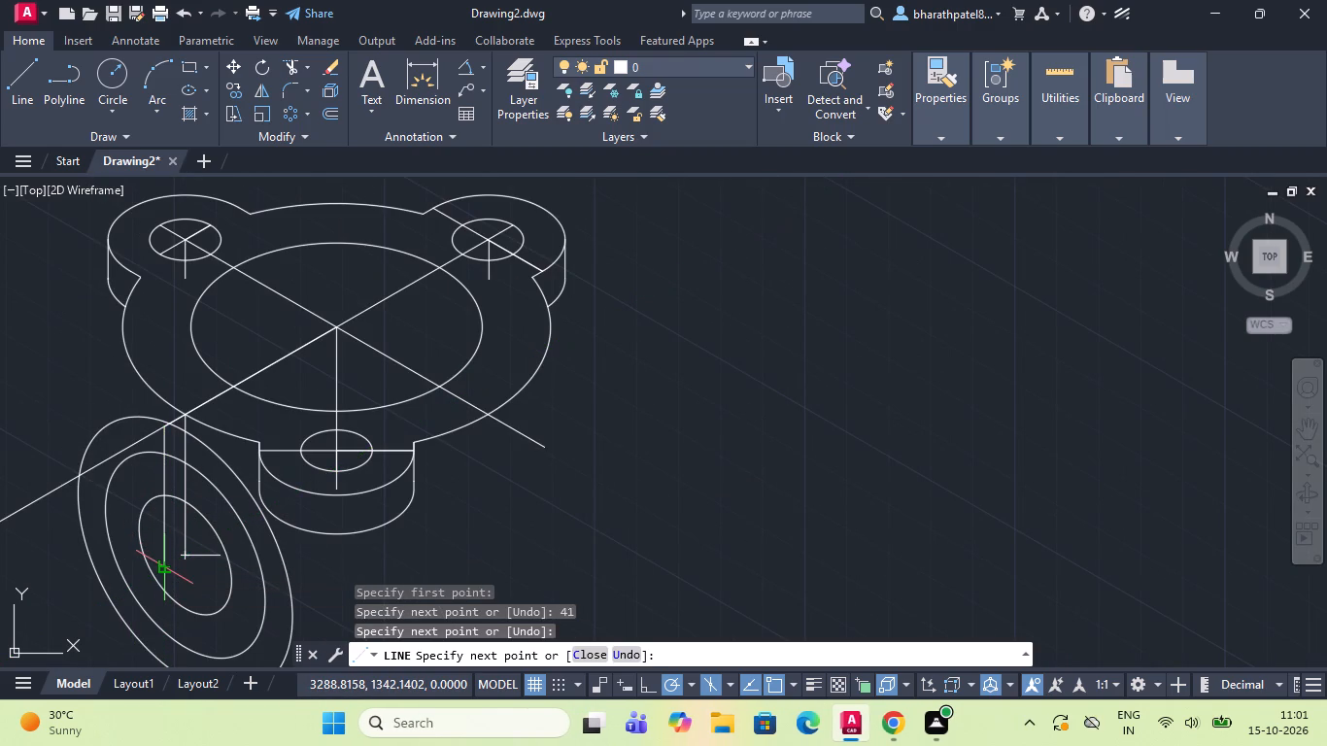
{"action": "key", "text": "Escape"}
Draw a horizontal line about 5.5 units long from the isocircles' centre leftward, ending just past the new vertical line.
{"action": "left_click_drag", "start_coordinate": [24, 64], "coordinate": [182, 497]}
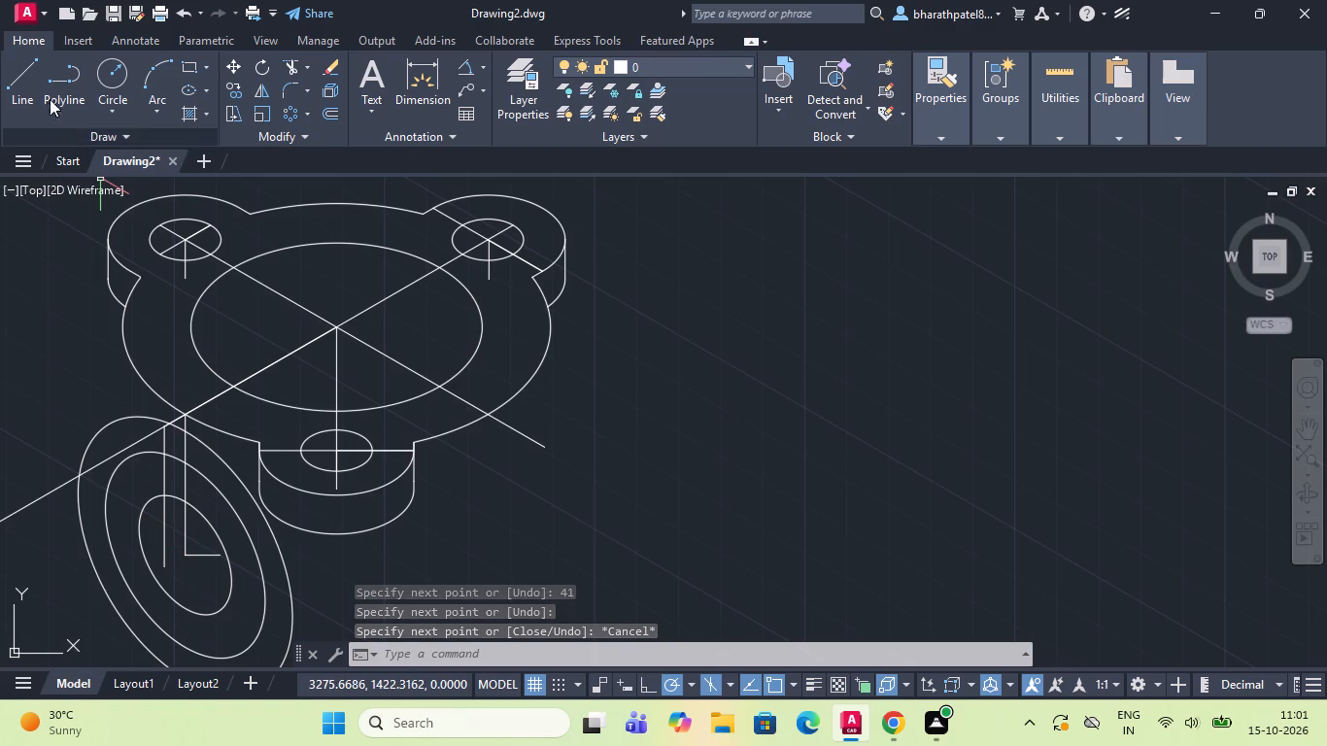
{"action": "left_click", "coordinate": [6, 85]}
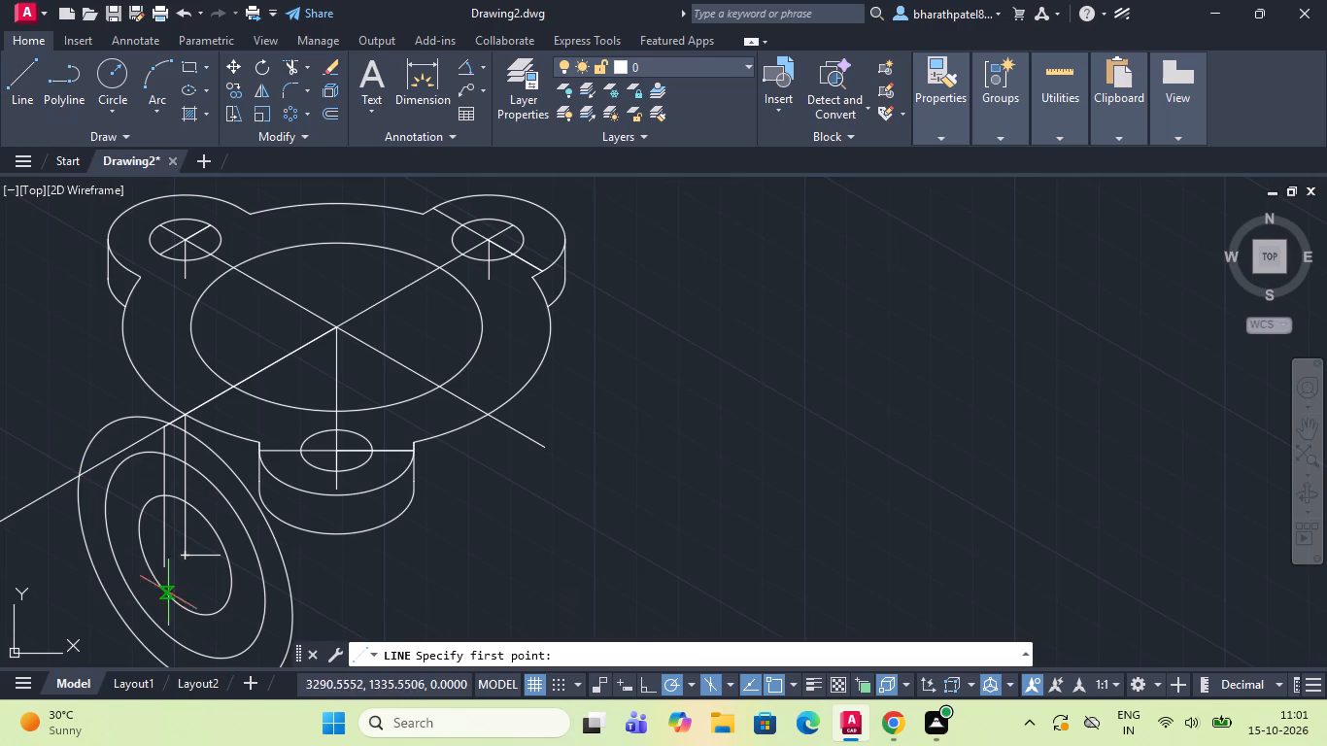
{"action": "left_click", "coordinate": [187, 558]}
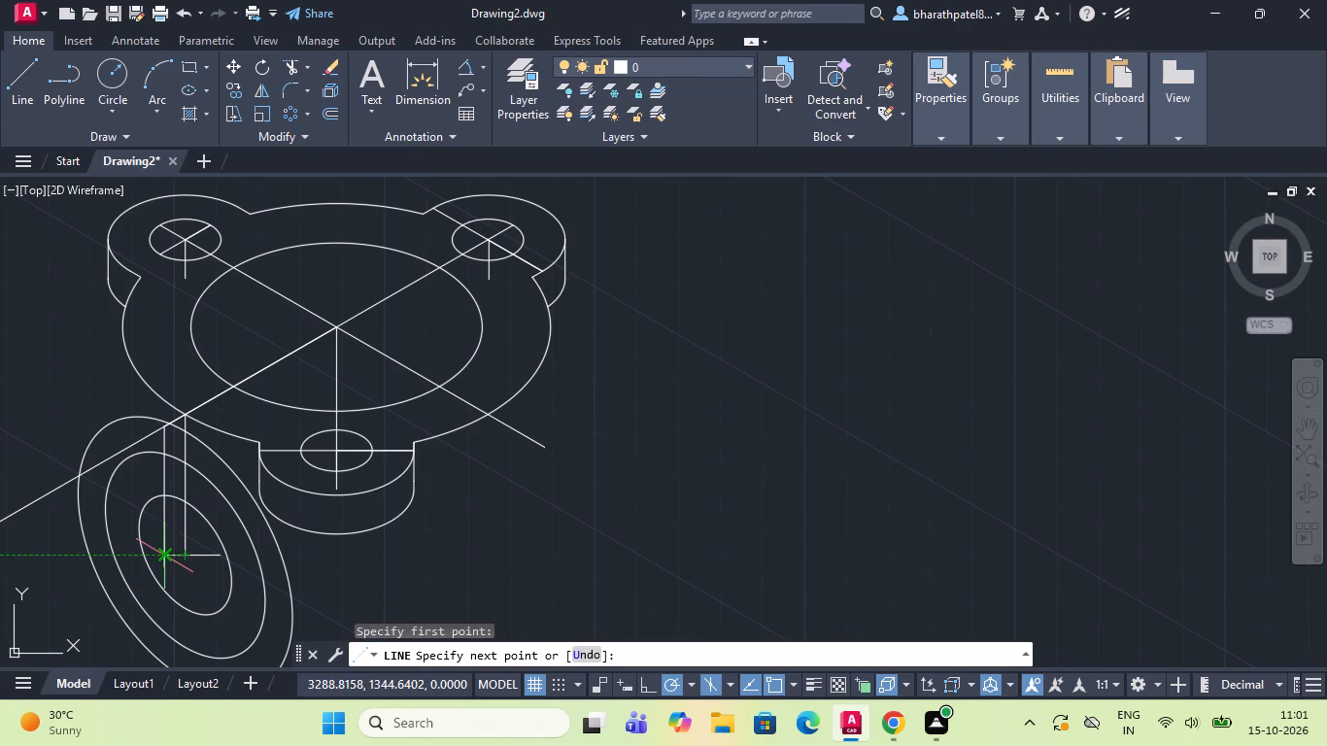
{"action": "scroll", "coordinate": [157, 559], "scroll_direction": "up", "scroll_amount": 2}
{"action": "left_click", "coordinate": [156, 559]}
{"action": "key", "text": "Escape"}
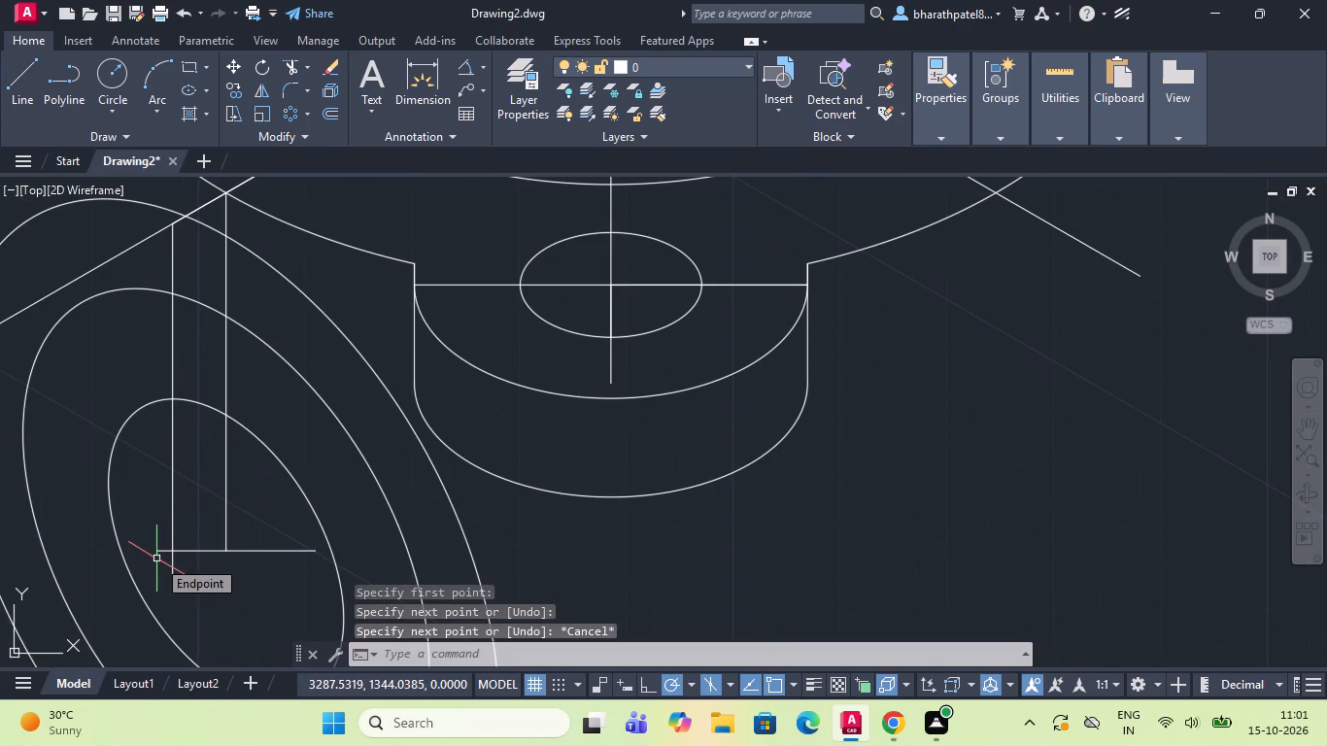
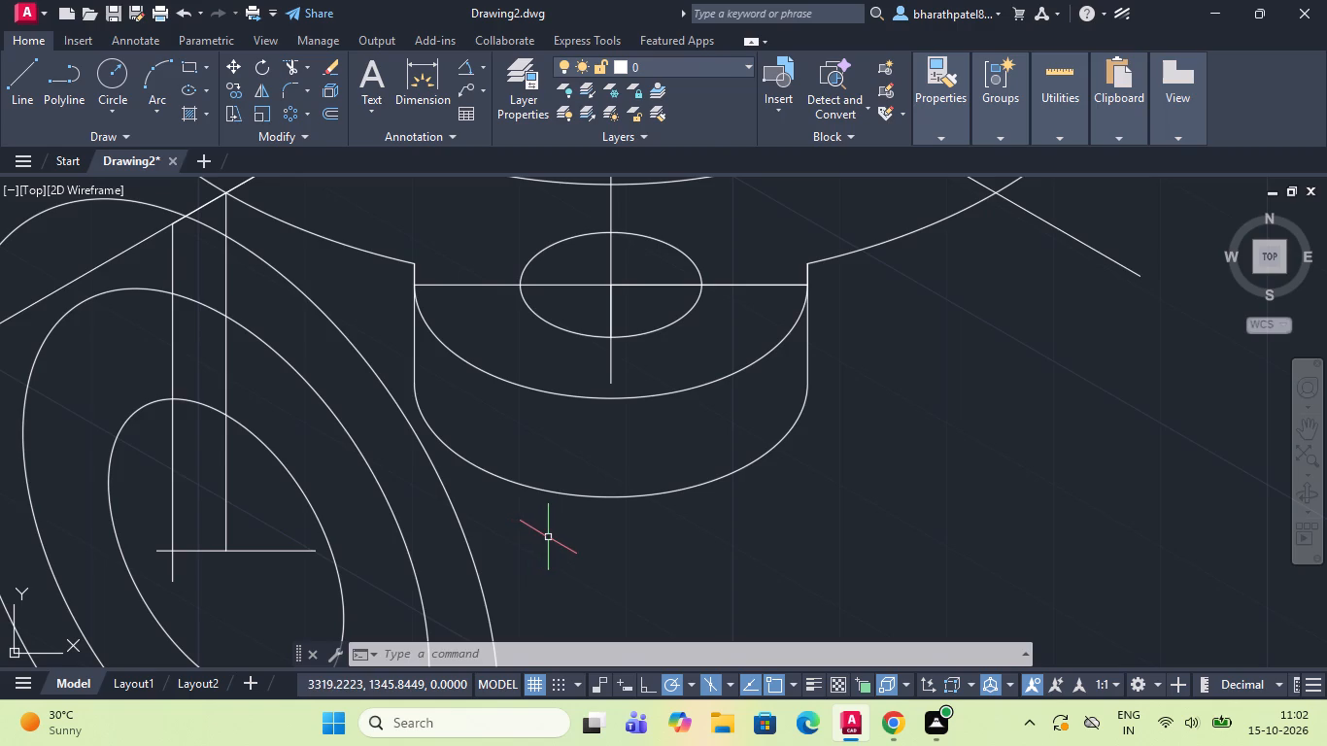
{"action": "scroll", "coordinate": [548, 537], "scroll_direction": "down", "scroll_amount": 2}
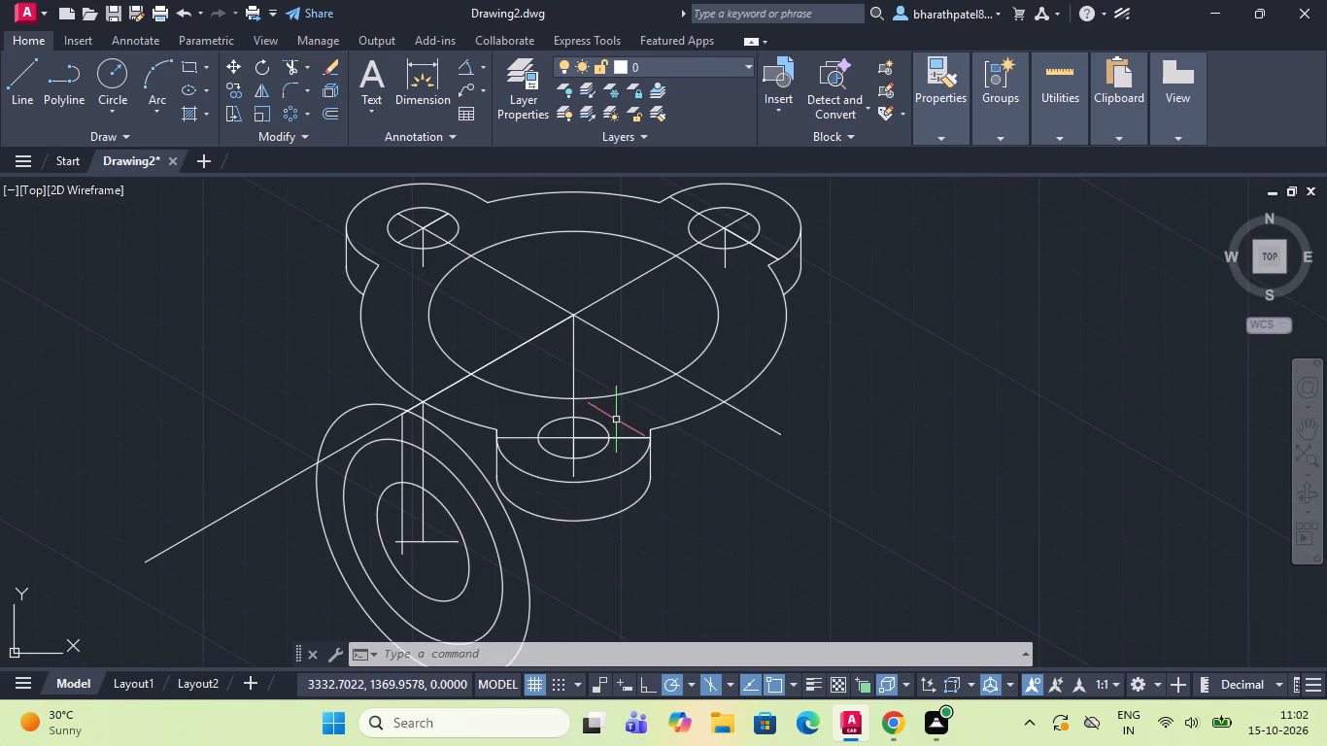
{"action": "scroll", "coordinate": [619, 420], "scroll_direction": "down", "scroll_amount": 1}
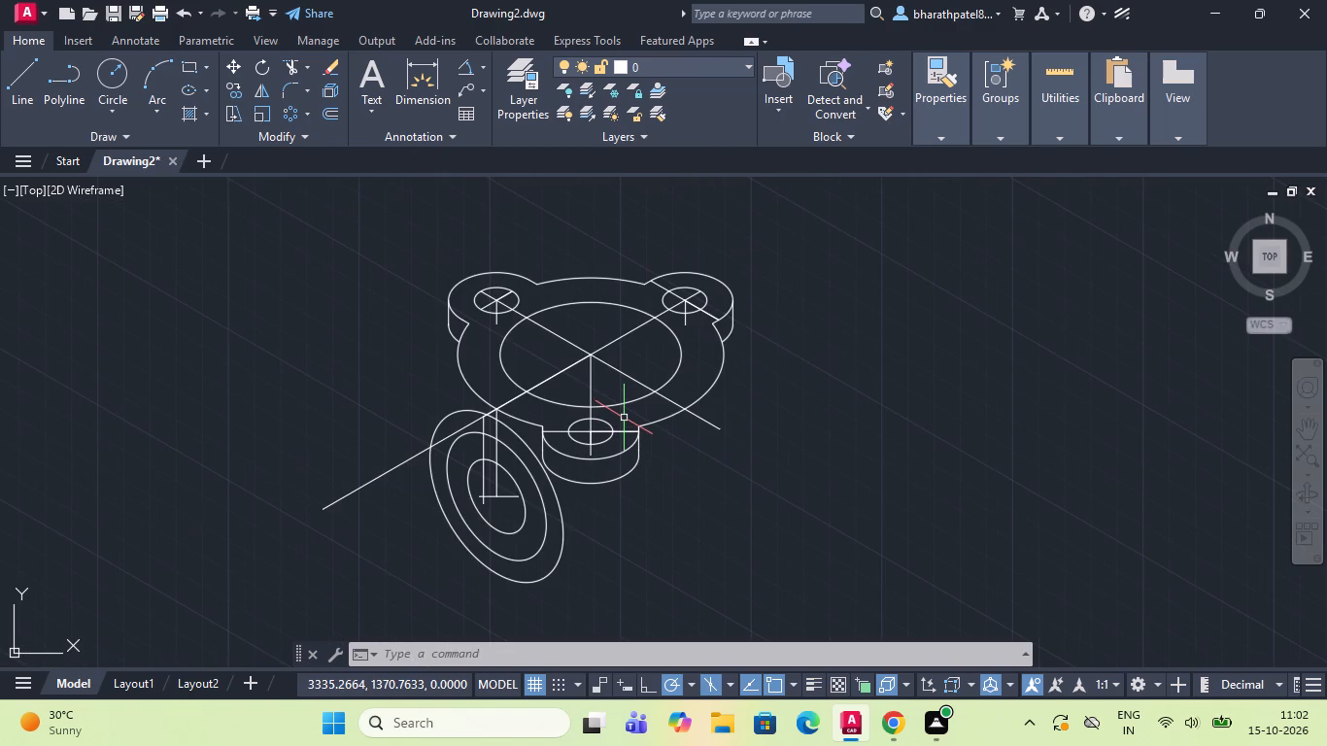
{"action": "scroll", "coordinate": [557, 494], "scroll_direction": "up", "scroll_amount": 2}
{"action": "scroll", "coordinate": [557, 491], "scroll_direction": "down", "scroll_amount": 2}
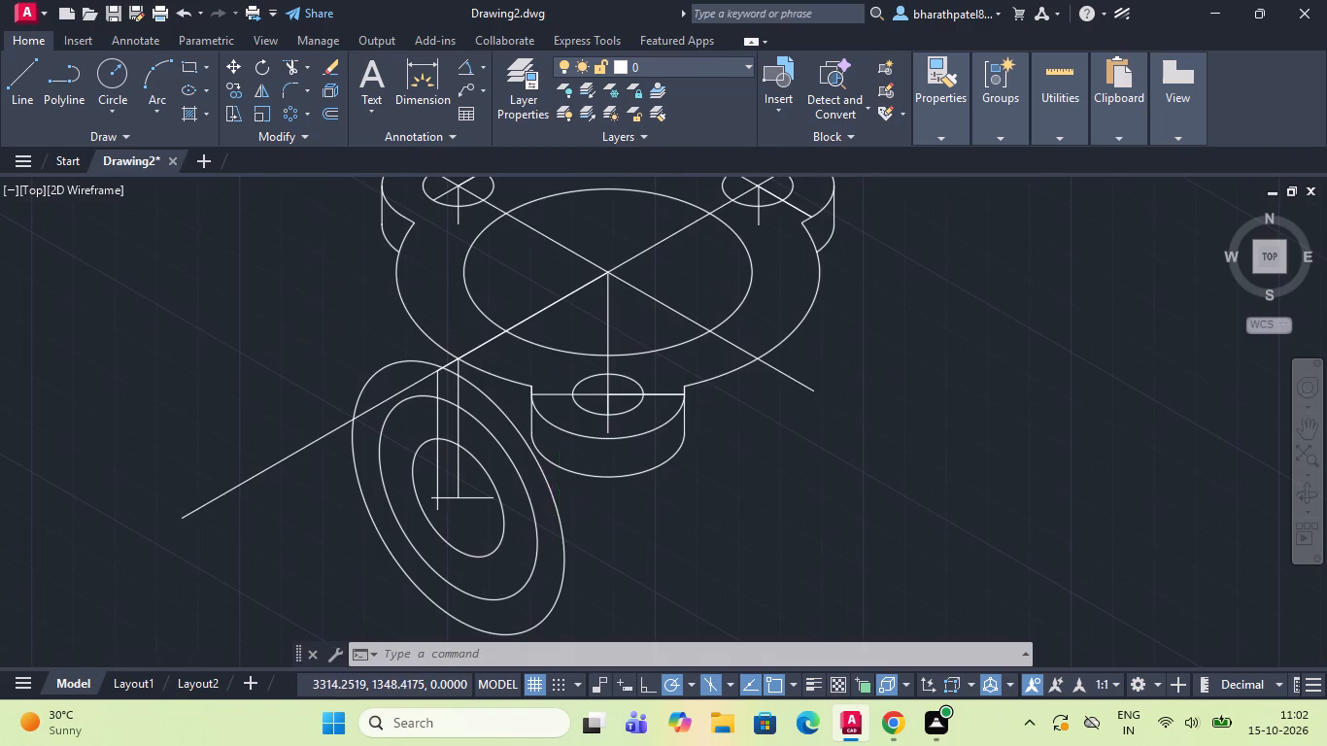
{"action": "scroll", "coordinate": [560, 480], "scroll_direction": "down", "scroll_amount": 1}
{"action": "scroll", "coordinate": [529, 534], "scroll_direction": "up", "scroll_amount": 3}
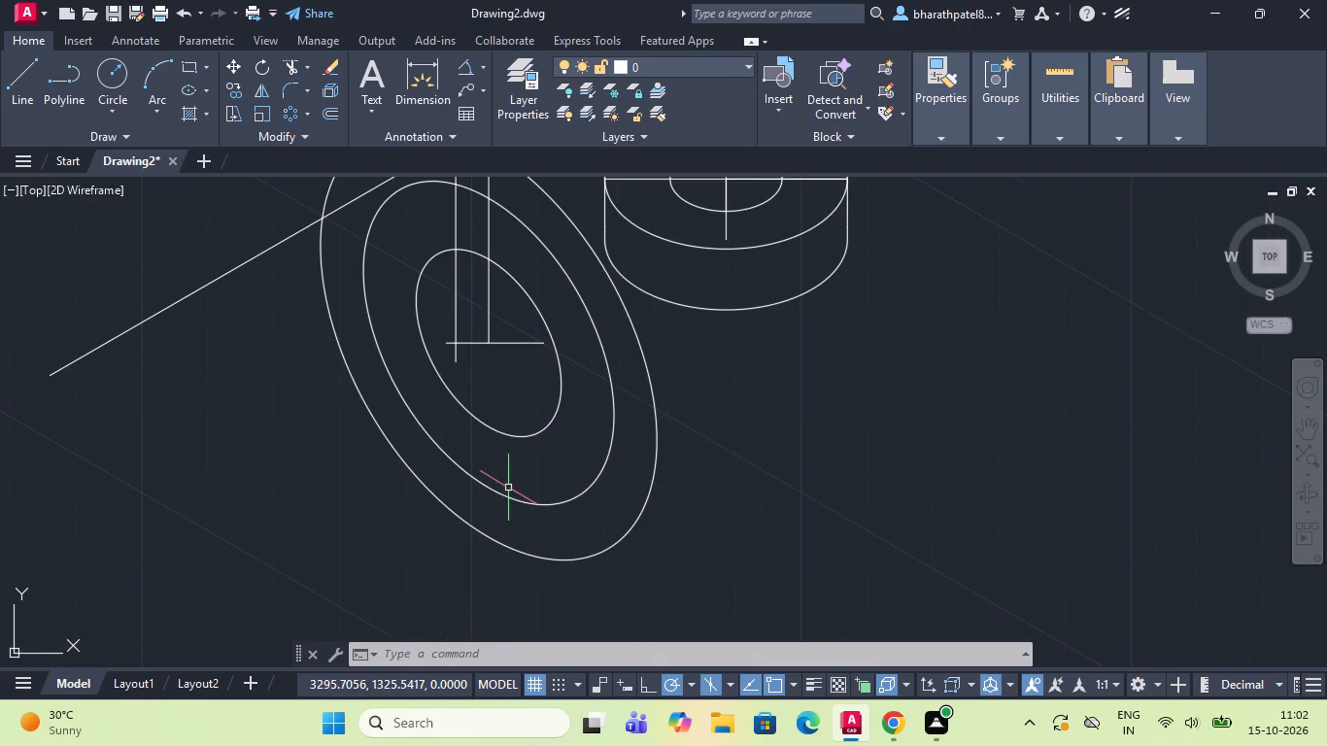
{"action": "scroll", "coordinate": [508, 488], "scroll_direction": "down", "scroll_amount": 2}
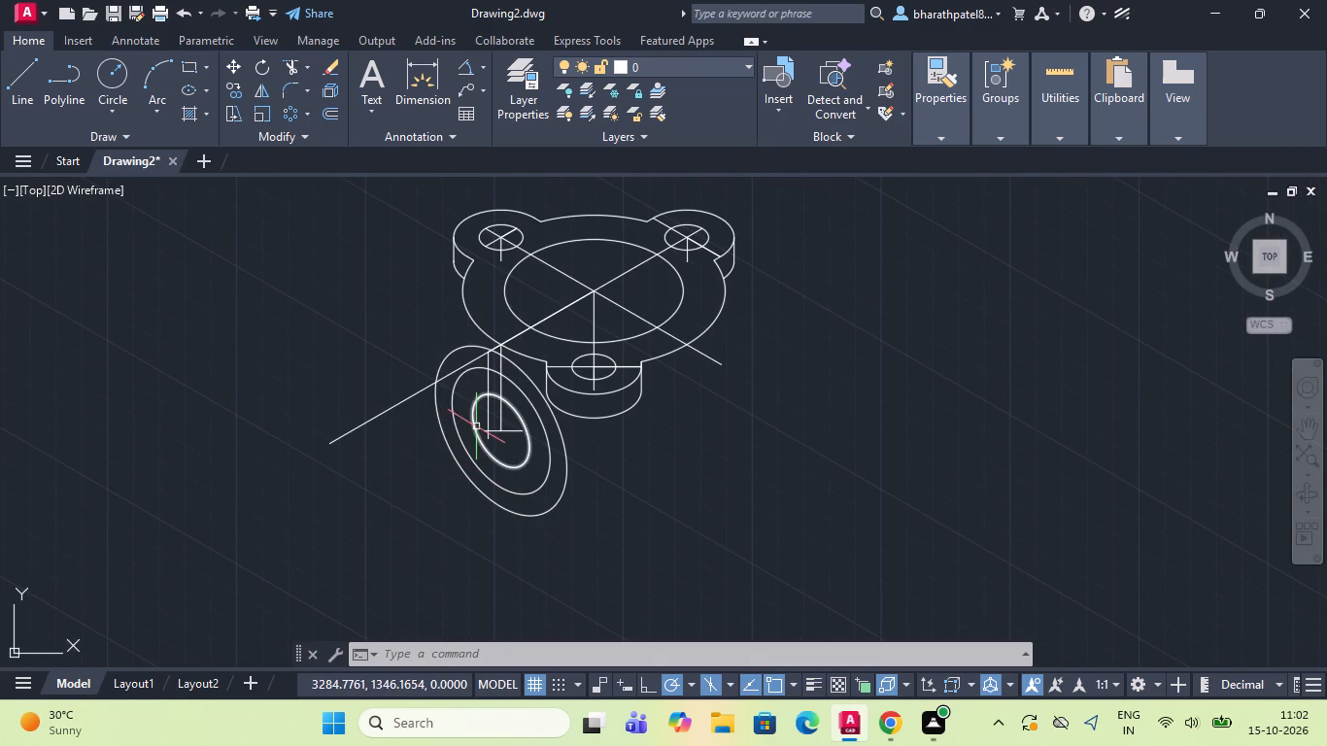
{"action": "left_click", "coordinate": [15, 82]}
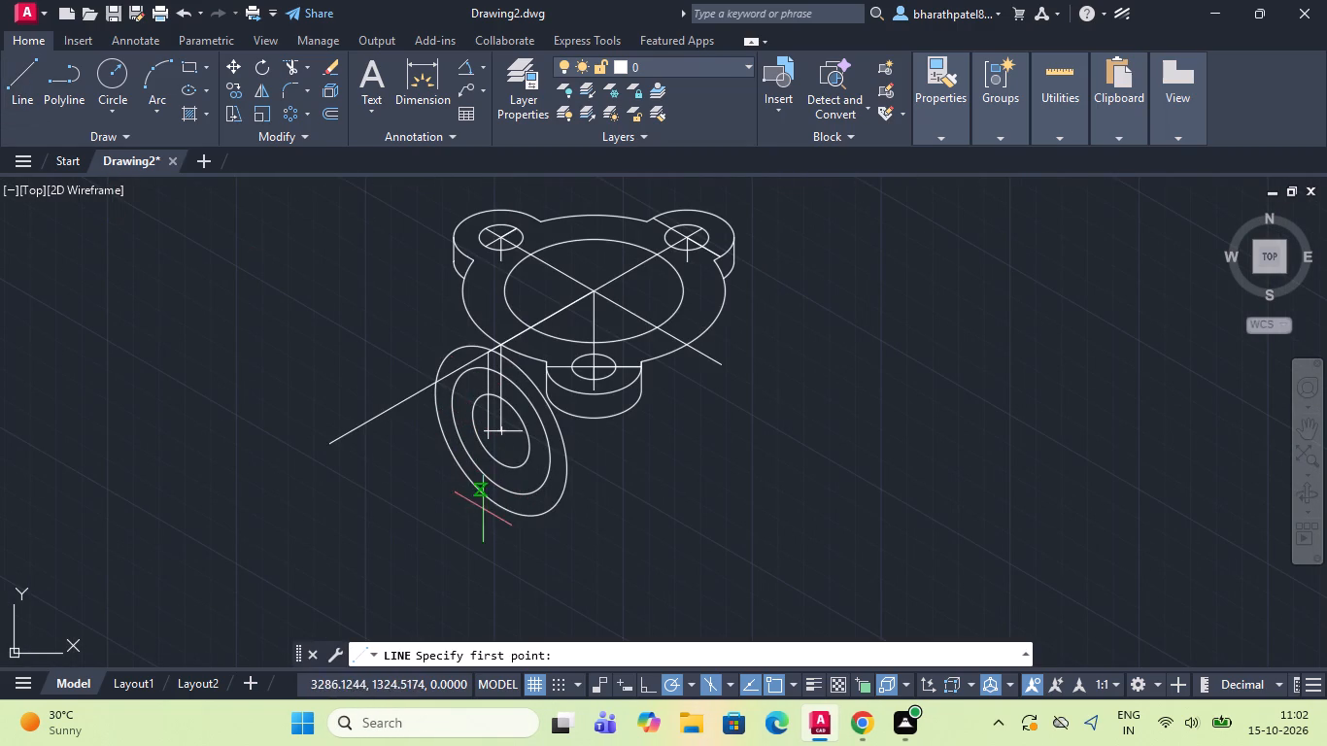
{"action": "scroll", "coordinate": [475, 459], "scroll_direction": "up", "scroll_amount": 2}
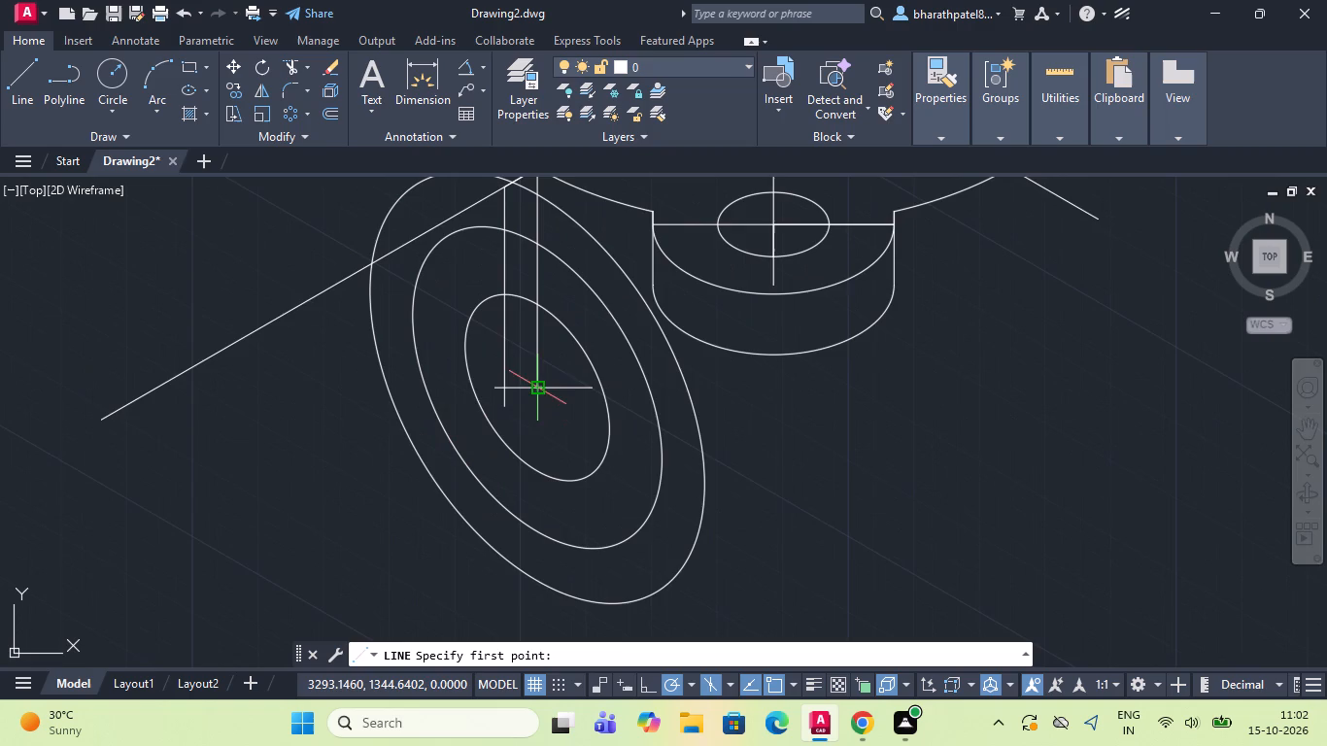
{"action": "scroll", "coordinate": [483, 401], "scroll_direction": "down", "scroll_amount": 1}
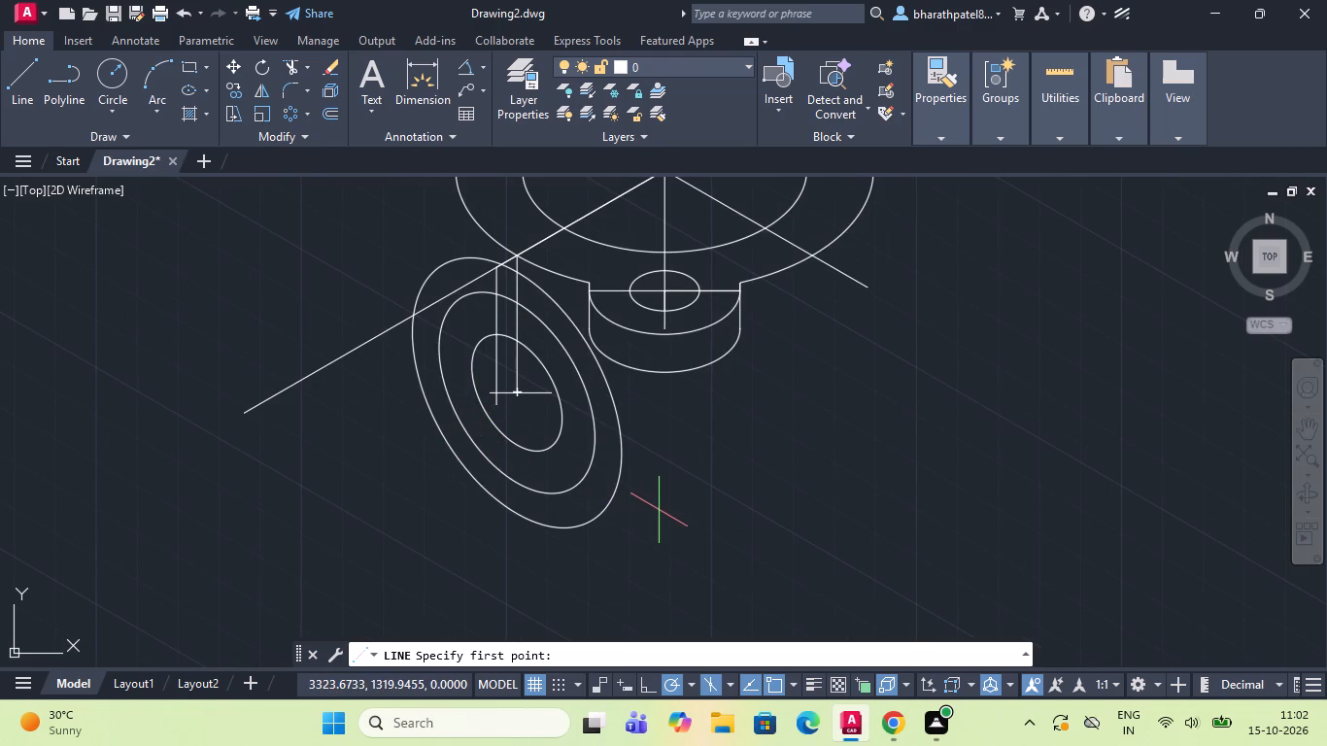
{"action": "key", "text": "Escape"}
Copy the three concentric isocircles from their centre to the intersection of the short horizontal line and the newer vertical line.
{"action": "left_click", "coordinate": [620, 438]}
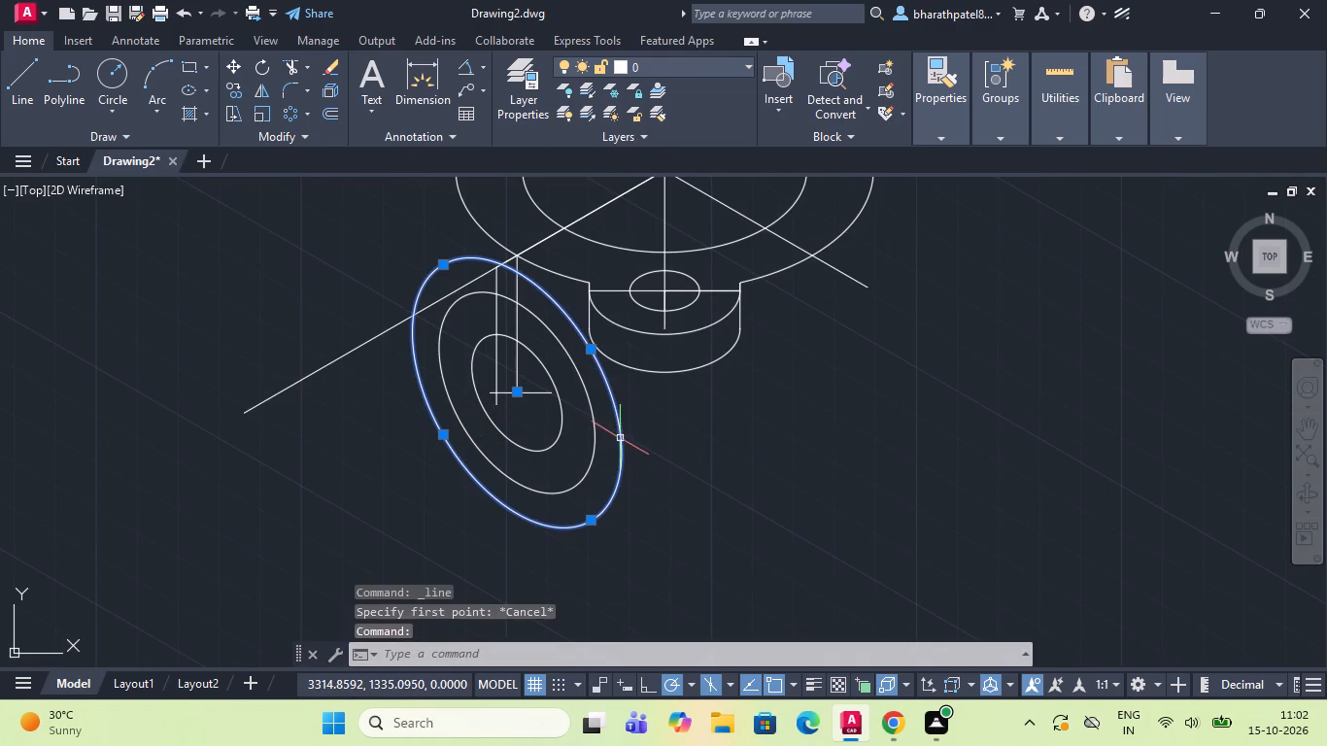
{"action": "left_click", "coordinate": [595, 434]}
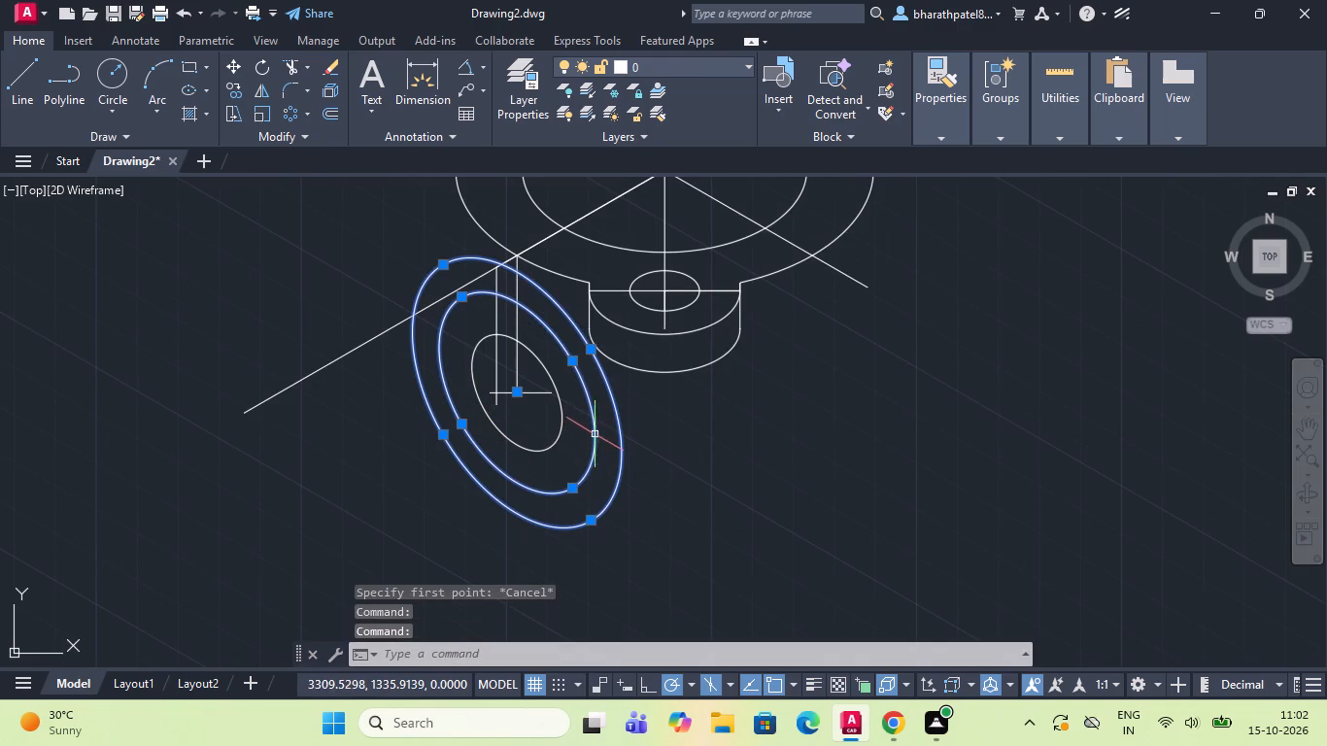
{"action": "left_click", "coordinate": [560, 424]}
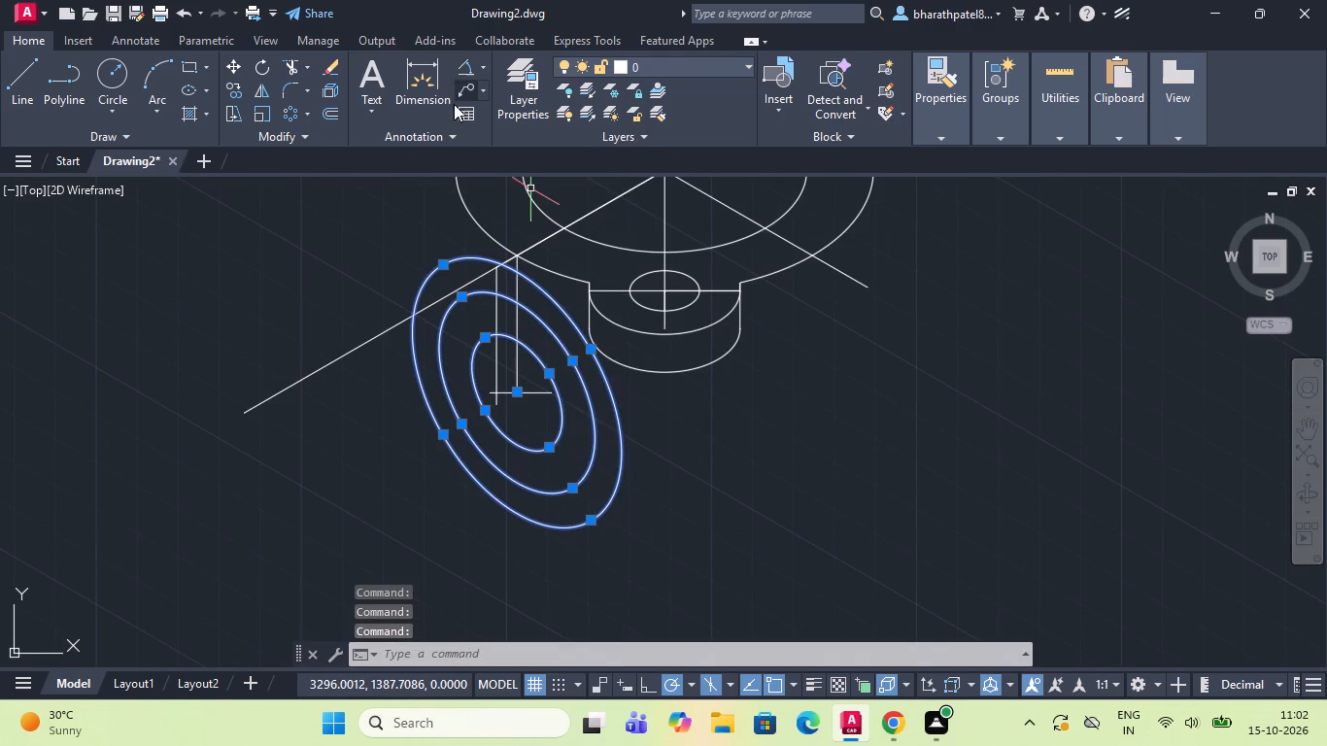
{"action": "left_click", "coordinate": [240, 87]}
{"action": "scroll", "coordinate": [484, 385], "scroll_direction": "up", "scroll_amount": 3}
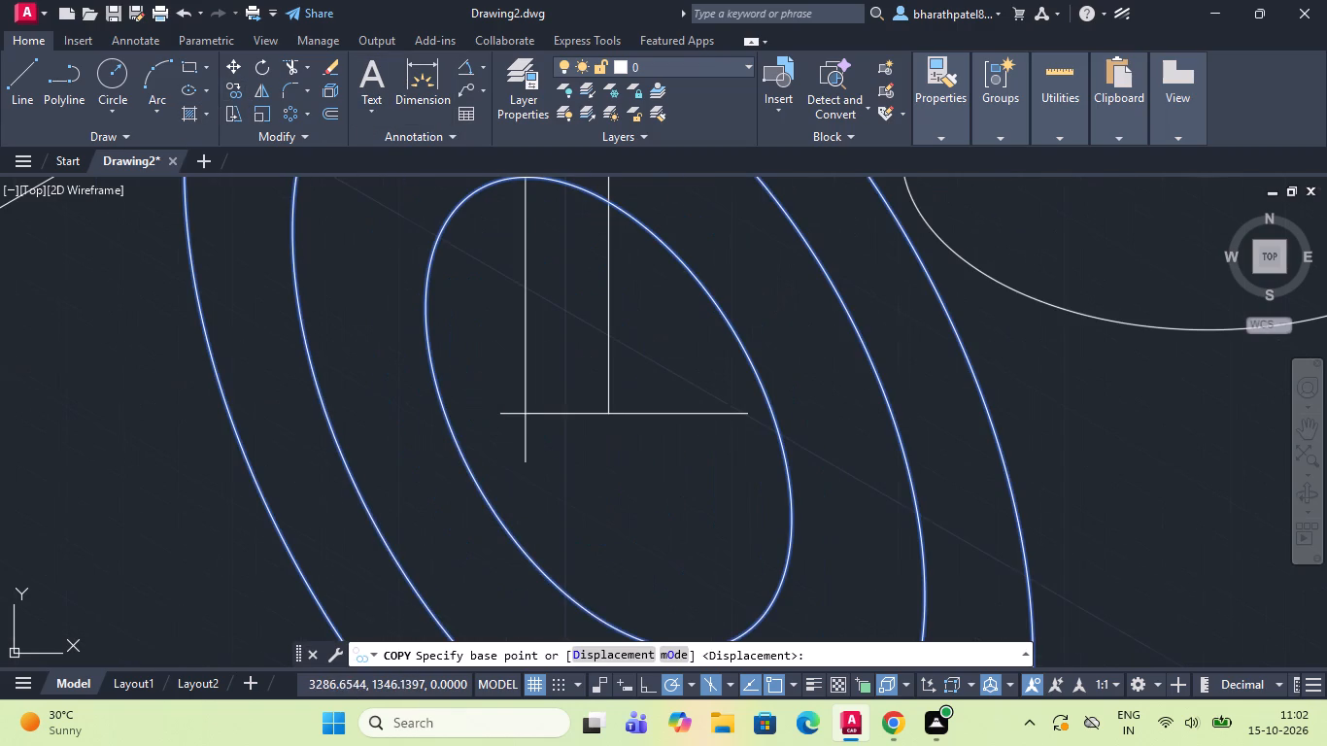
{"action": "left_click", "coordinate": [613, 409]}
{"action": "scroll", "coordinate": [500, 423], "scroll_direction": "up", "scroll_amount": 3}
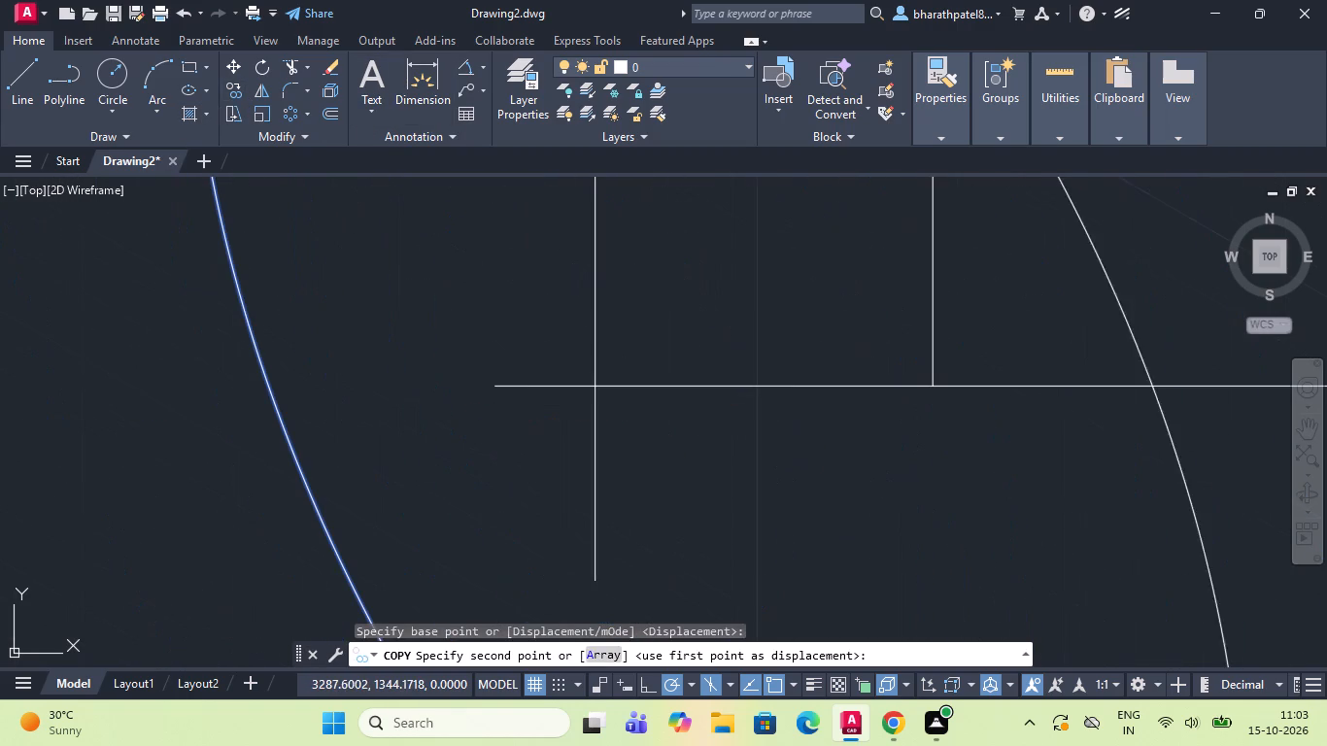
{"action": "left_click", "coordinate": [591, 384]}
{"action": "scroll", "coordinate": [591, 384], "scroll_direction": "down", "scroll_amount": 4}
{"action": "key", "text": "Escape"}
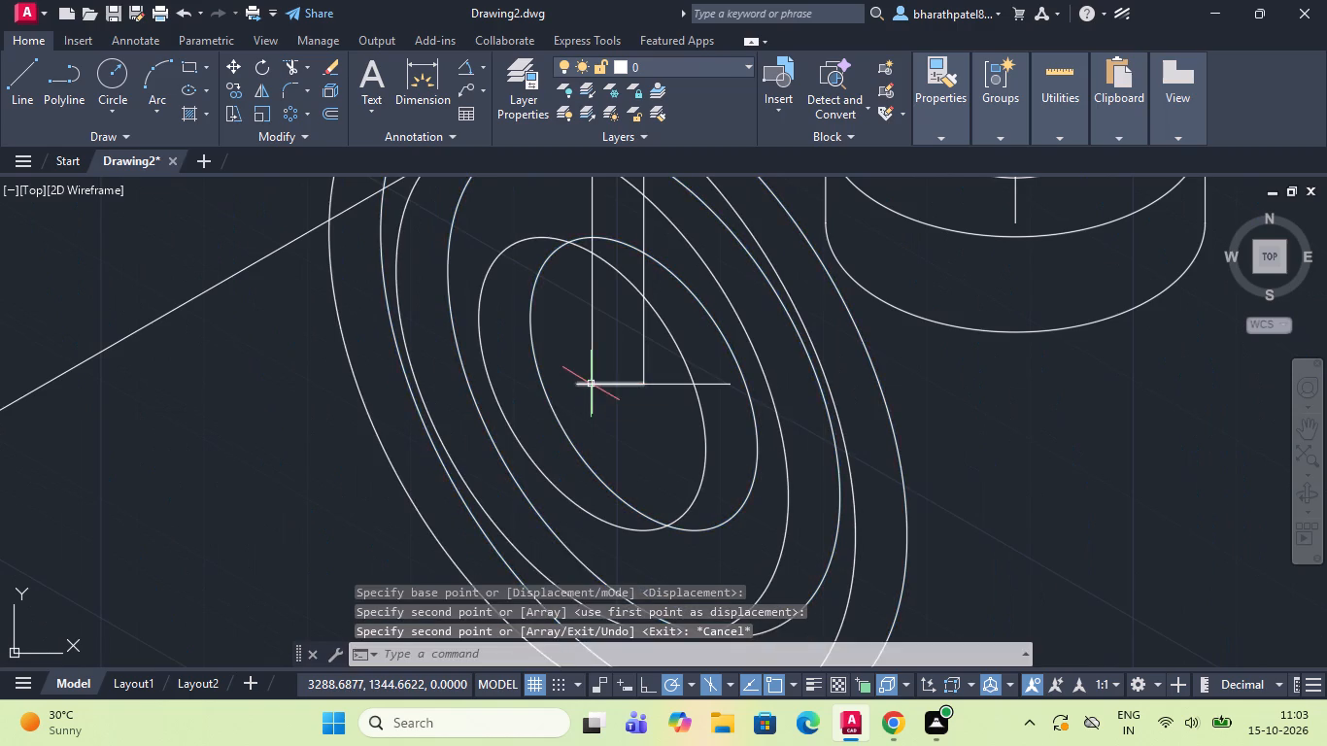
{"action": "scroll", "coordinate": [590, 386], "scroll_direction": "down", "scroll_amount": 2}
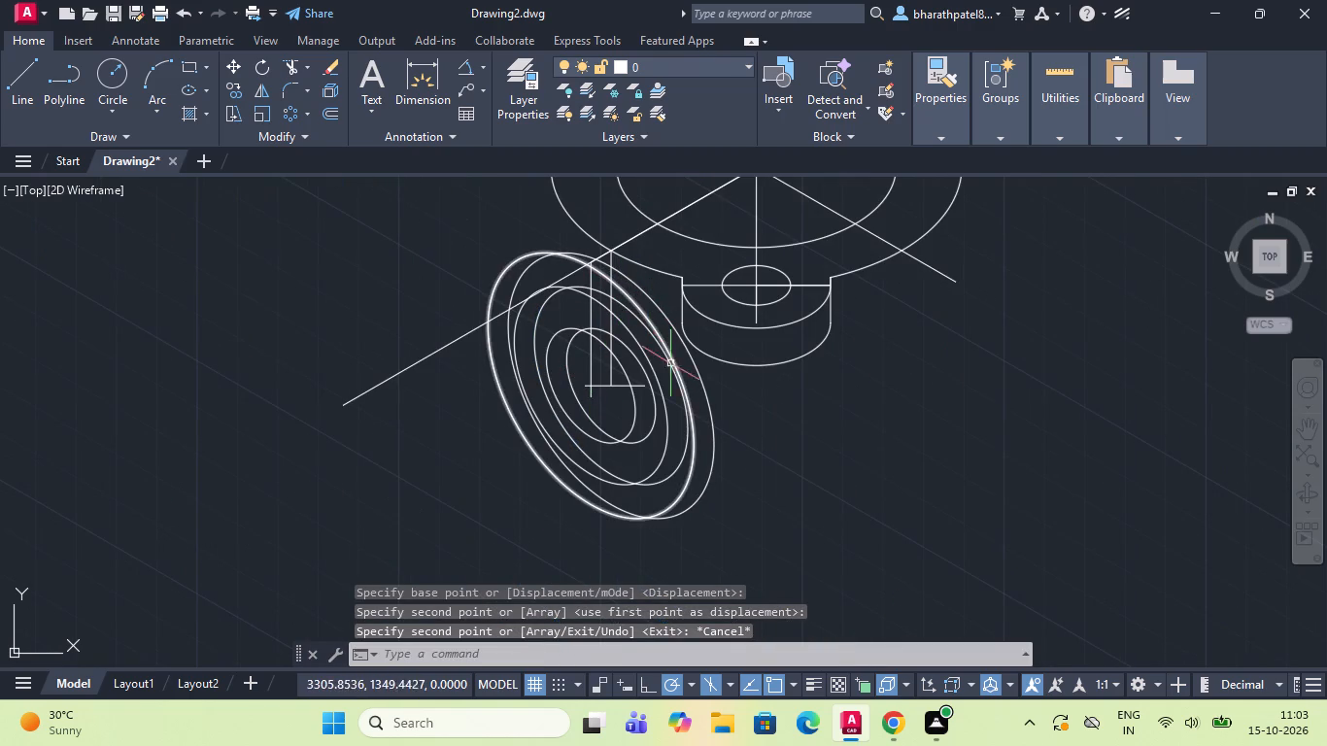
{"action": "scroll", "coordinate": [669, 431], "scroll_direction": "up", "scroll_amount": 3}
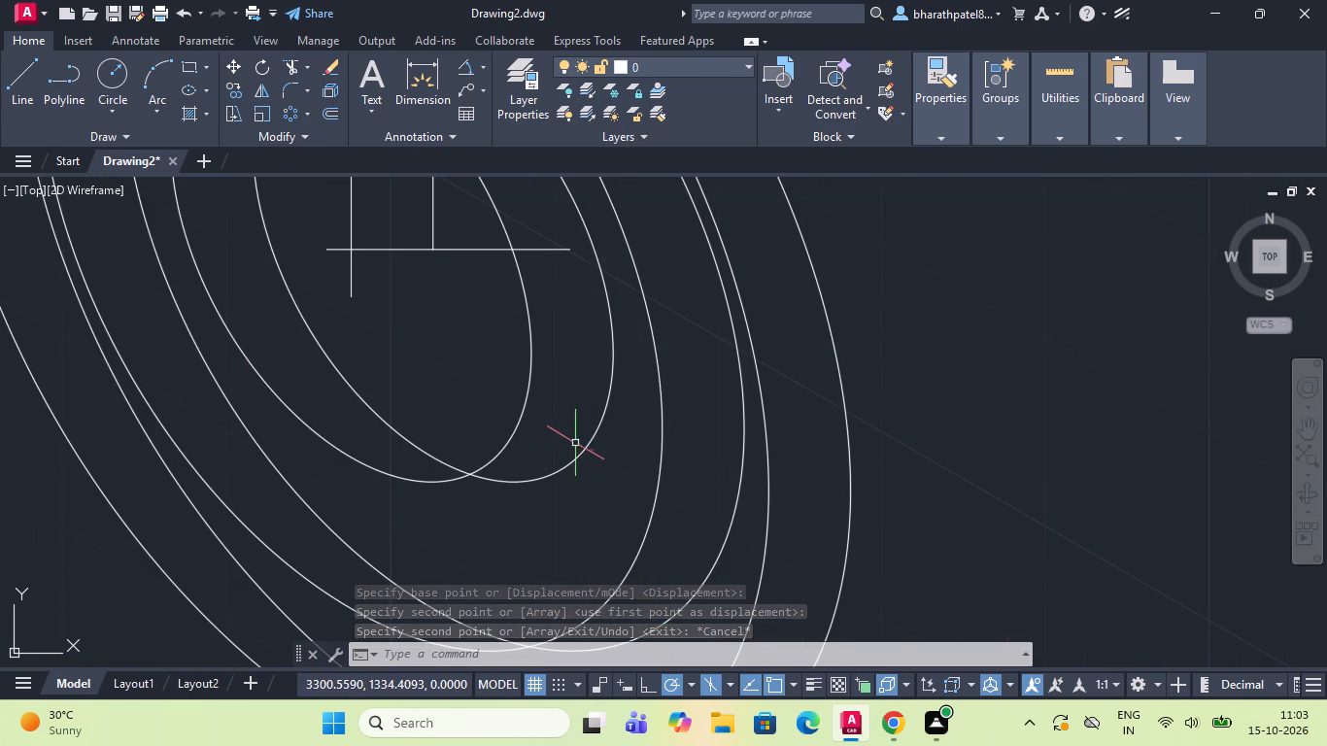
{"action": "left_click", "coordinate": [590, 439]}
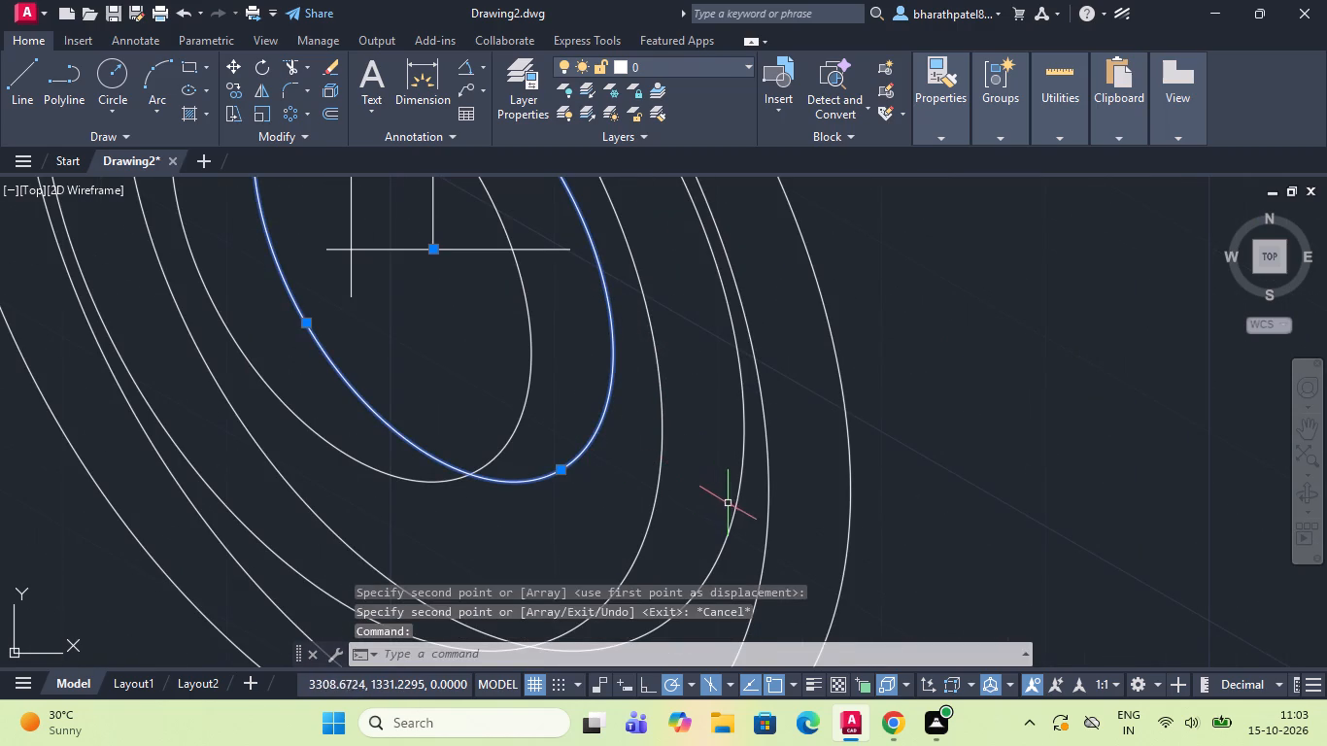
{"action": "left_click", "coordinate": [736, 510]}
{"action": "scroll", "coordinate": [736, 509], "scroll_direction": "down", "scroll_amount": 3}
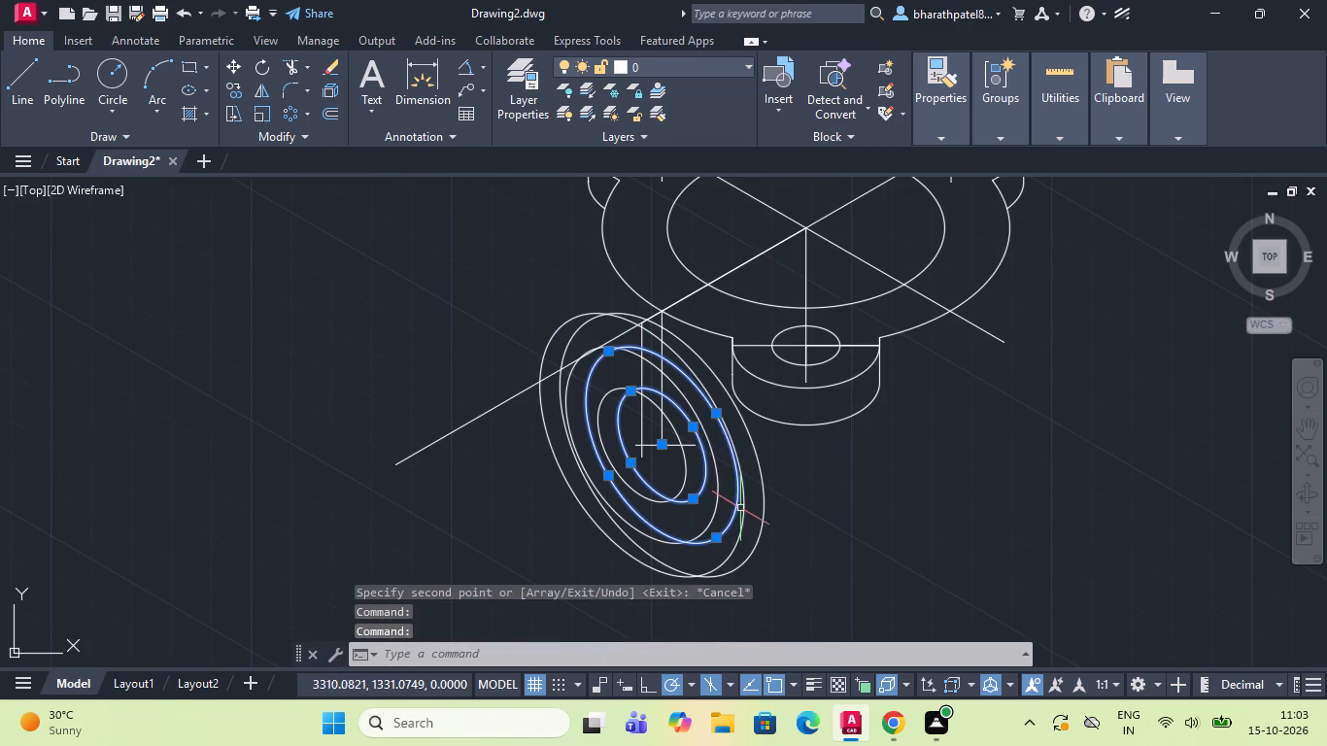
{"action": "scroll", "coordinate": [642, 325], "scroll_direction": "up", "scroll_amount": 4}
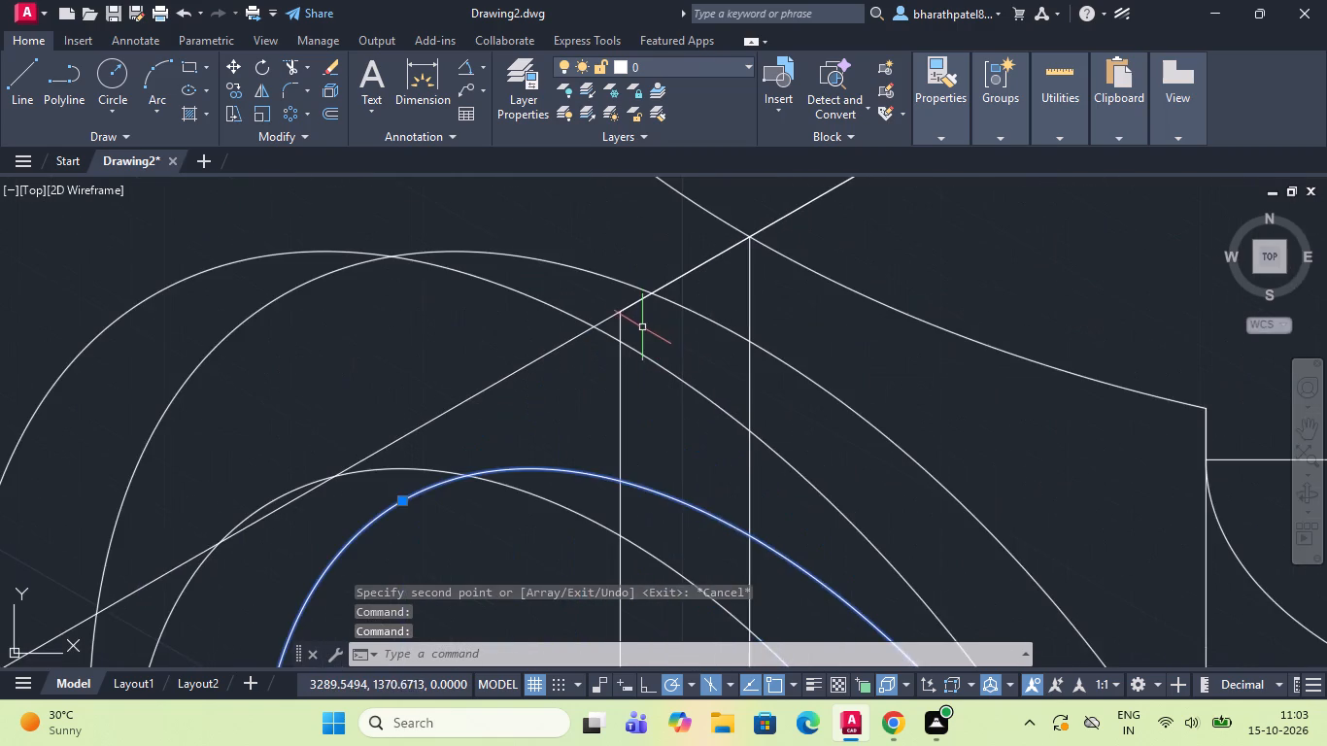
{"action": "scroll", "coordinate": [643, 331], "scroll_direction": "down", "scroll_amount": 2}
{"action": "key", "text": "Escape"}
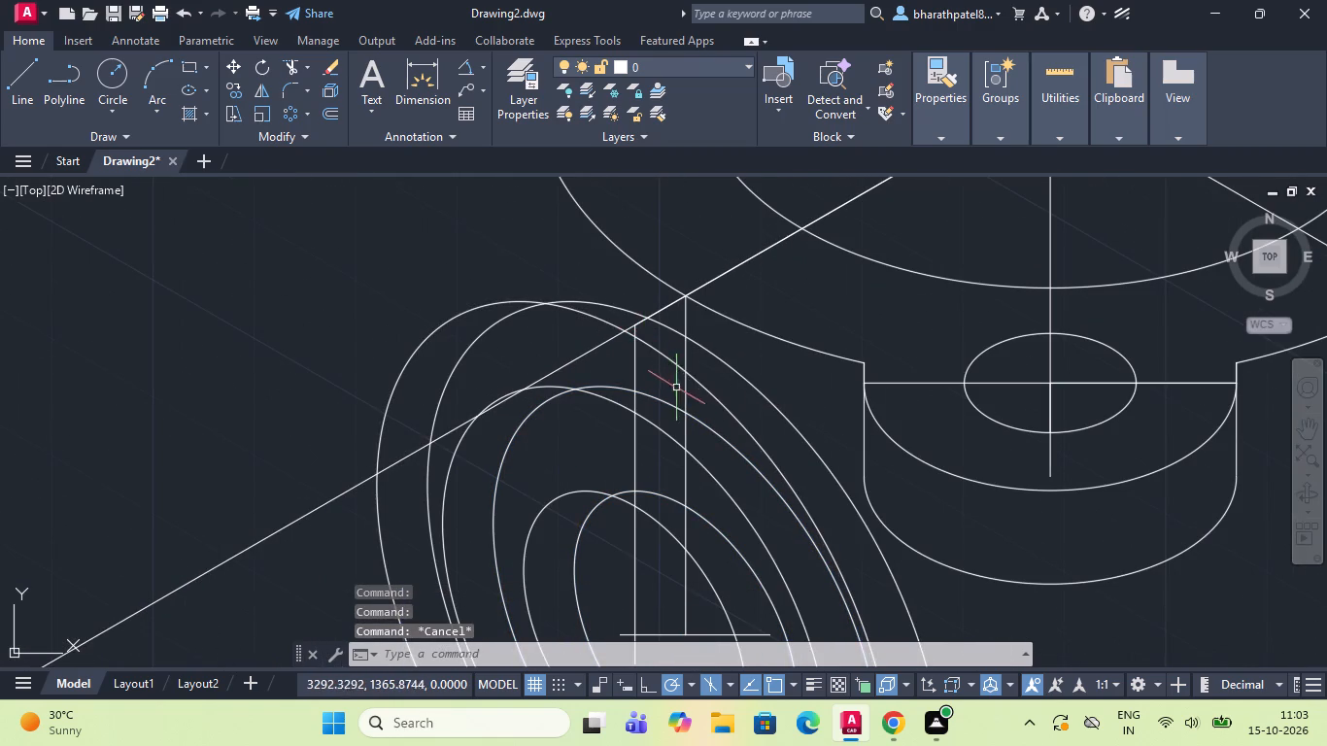
Erase the three original isocircles of the side boss, keeping the copied set centred on the newer vertical line.
{"action": "scroll", "coordinate": [700, 360], "scroll_direction": "up", "scroll_amount": 2}
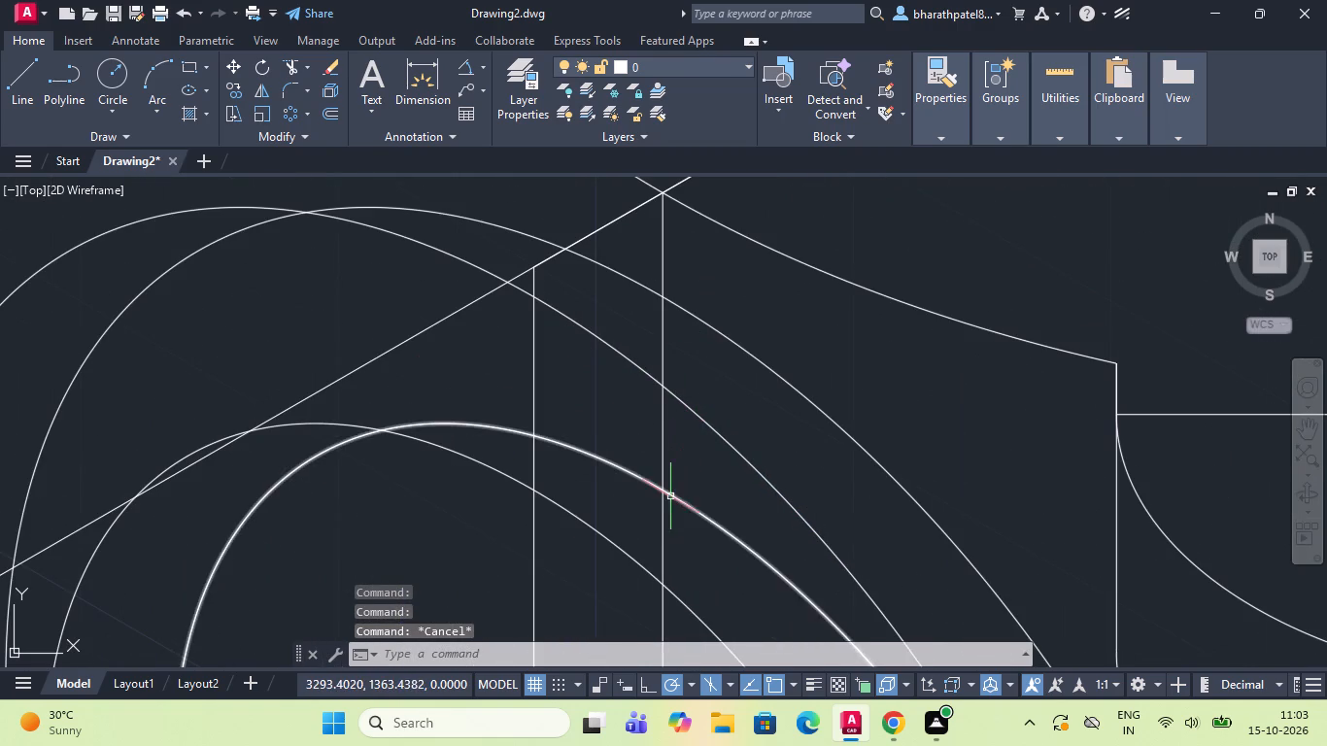
{"action": "left_click", "coordinate": [671, 491]}
{"action": "scroll", "coordinate": [671, 491], "scroll_direction": "down", "scroll_amount": 2}
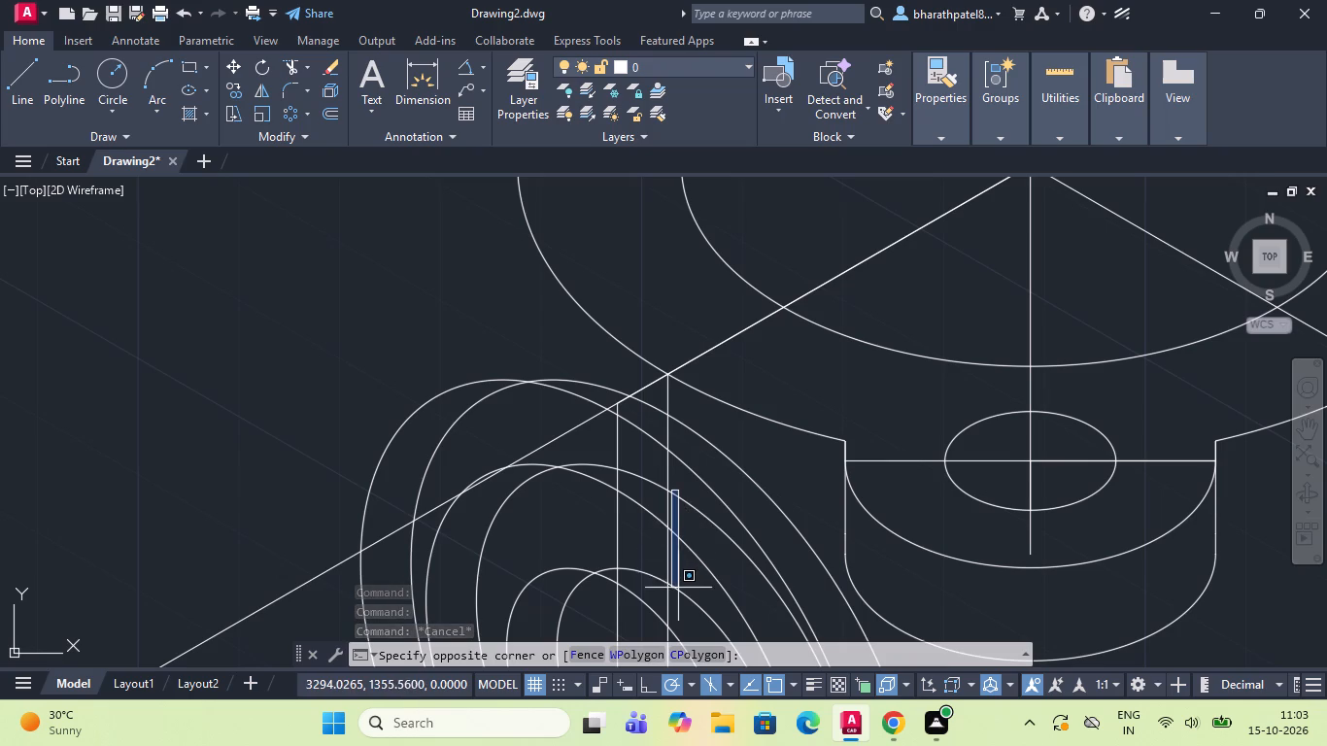
{"action": "left_click", "coordinate": [677, 502]}
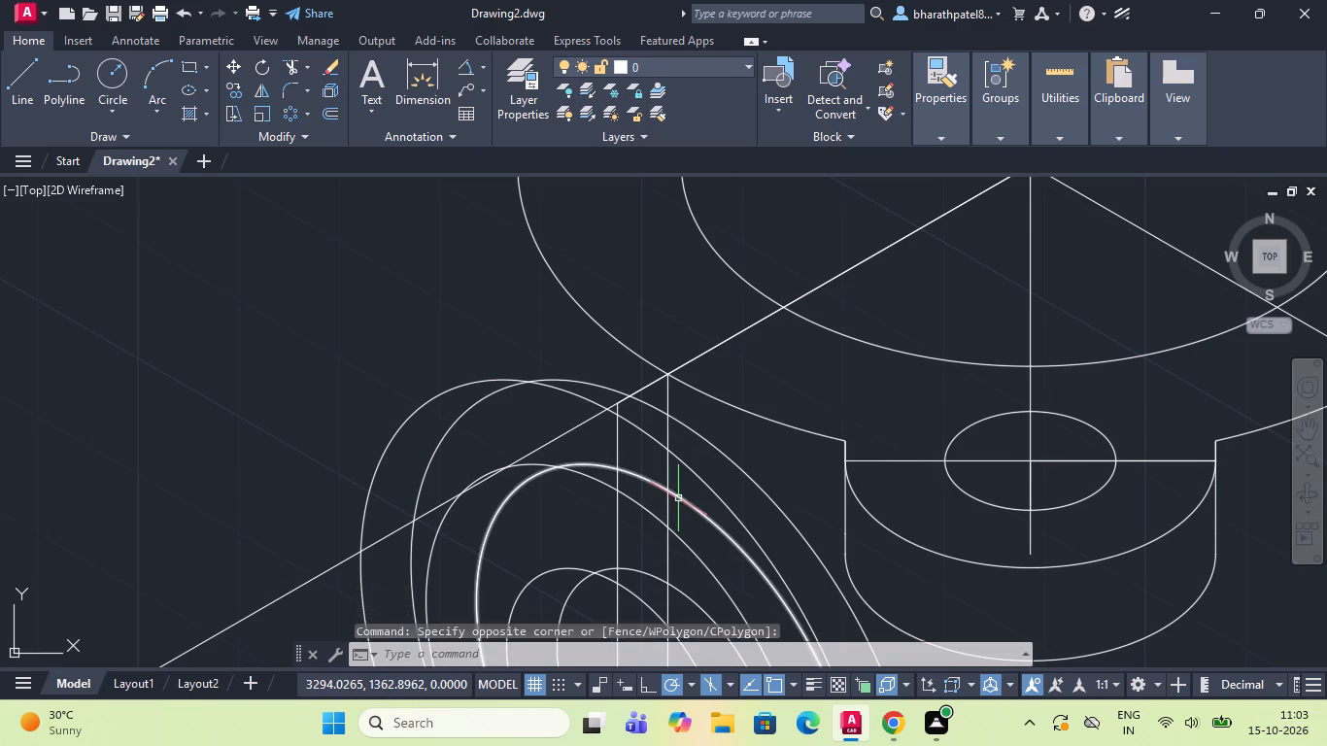
{"action": "left_click", "coordinate": [678, 498]}
{"action": "scroll", "coordinate": [673, 524], "scroll_direction": "down", "scroll_amount": 4}
{"action": "scroll", "coordinate": [670, 542], "scroll_direction": "up", "scroll_amount": 4}
{"action": "left_click", "coordinate": [698, 484]}
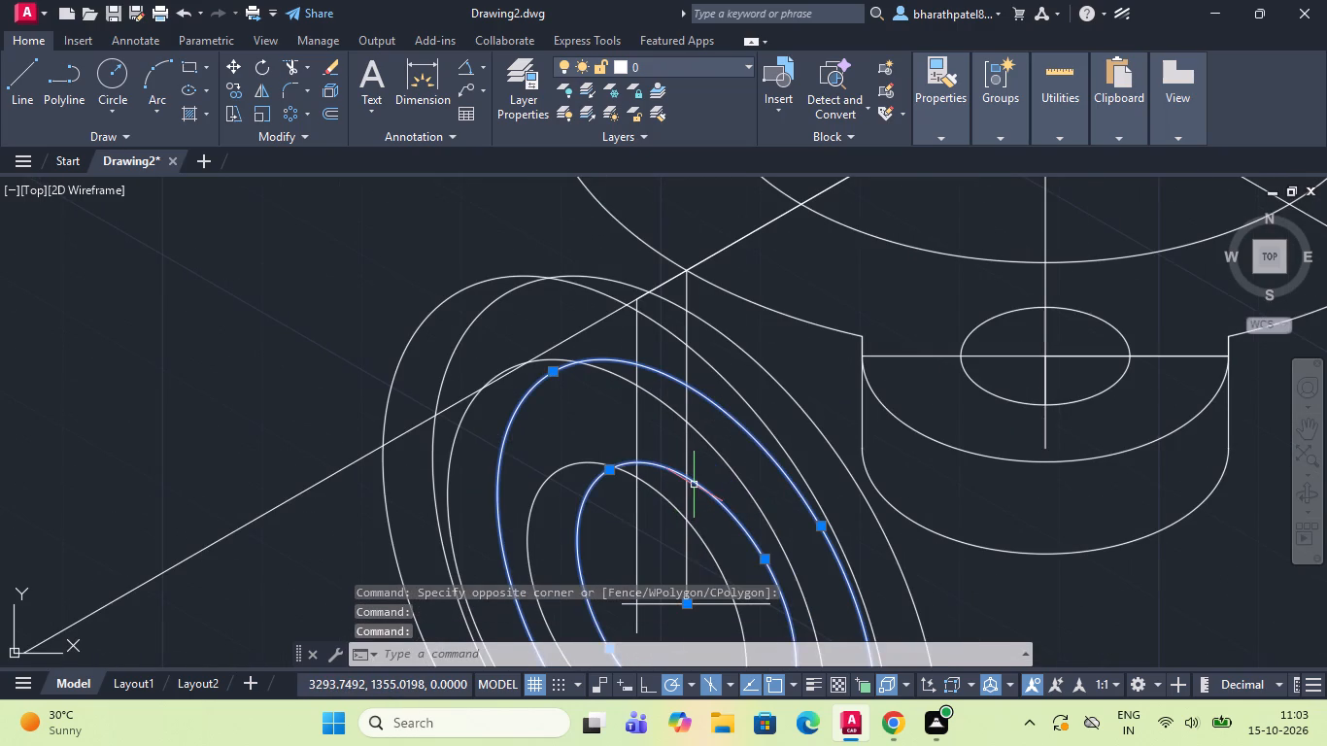
{"action": "key", "text": "Delete"}
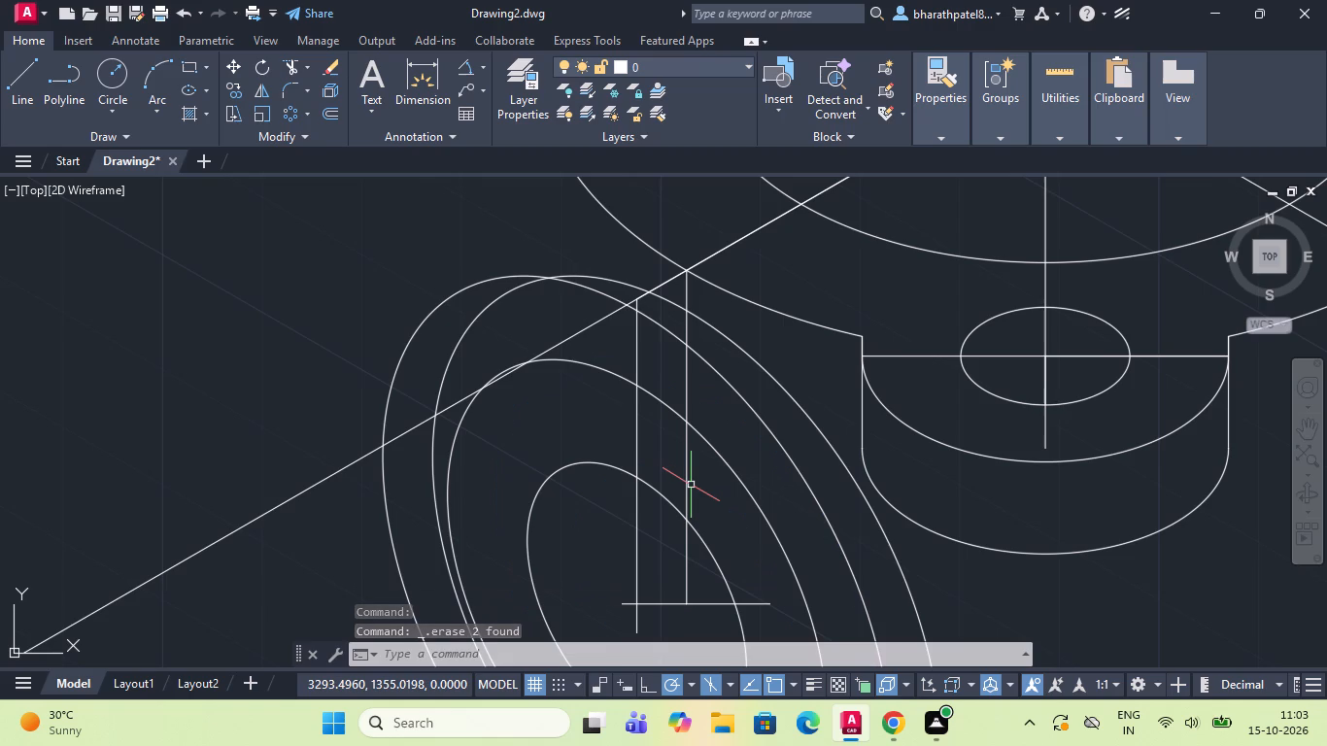
{"action": "scroll", "coordinate": [688, 483], "scroll_direction": "down", "scroll_amount": 2}
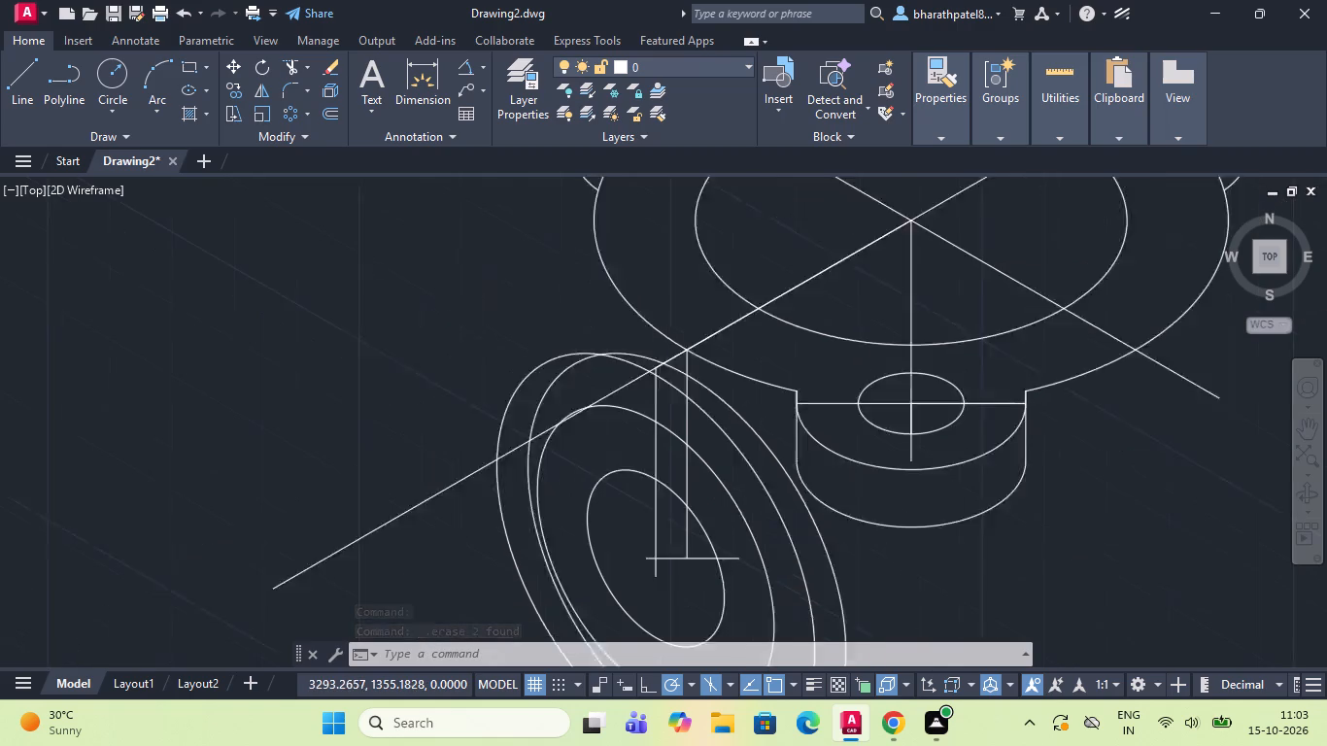
{"action": "scroll", "coordinate": [703, 457], "scroll_direction": "up", "scroll_amount": 1}
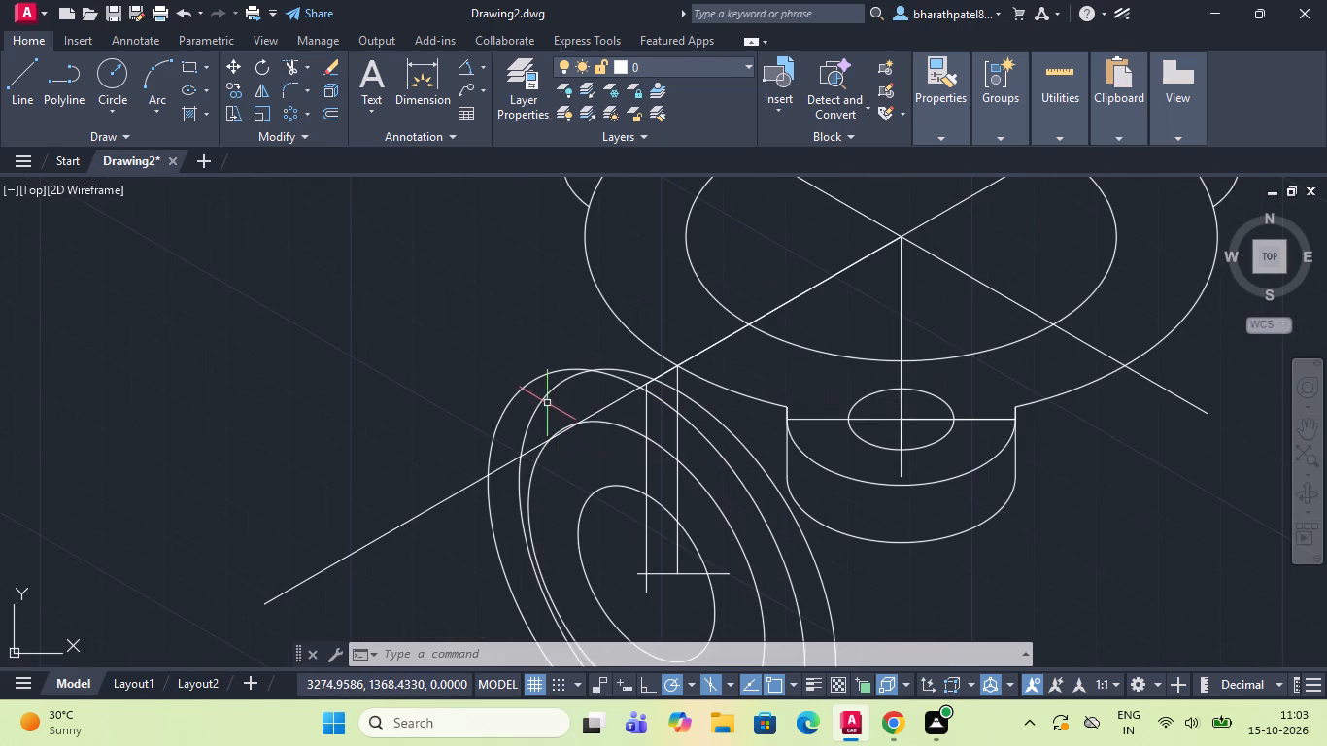
{"action": "left_click", "coordinate": [545, 392]}
{"action": "key", "text": "Delete"}
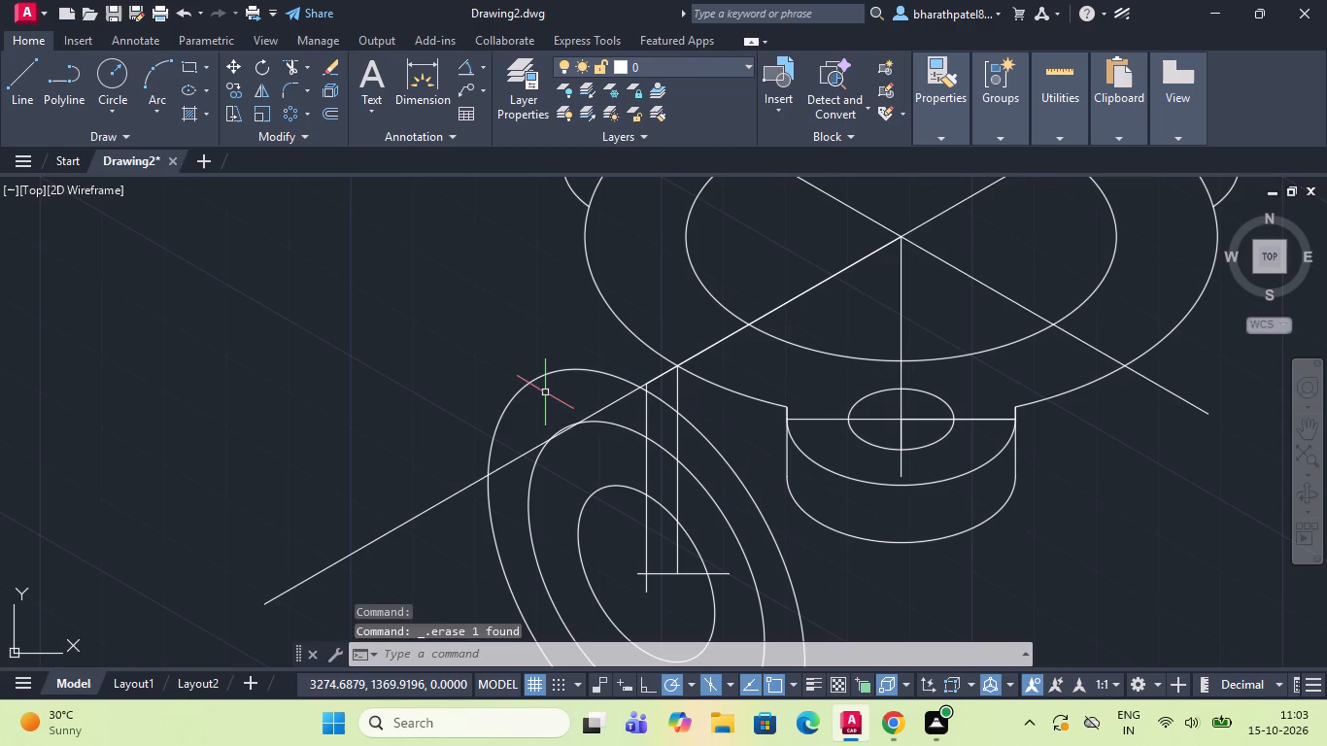
Erase the old vertical line running from the flange outline down to the original isocircles' centre.
{"action": "scroll", "coordinate": [566, 393], "scroll_direction": "down", "scroll_amount": 2}
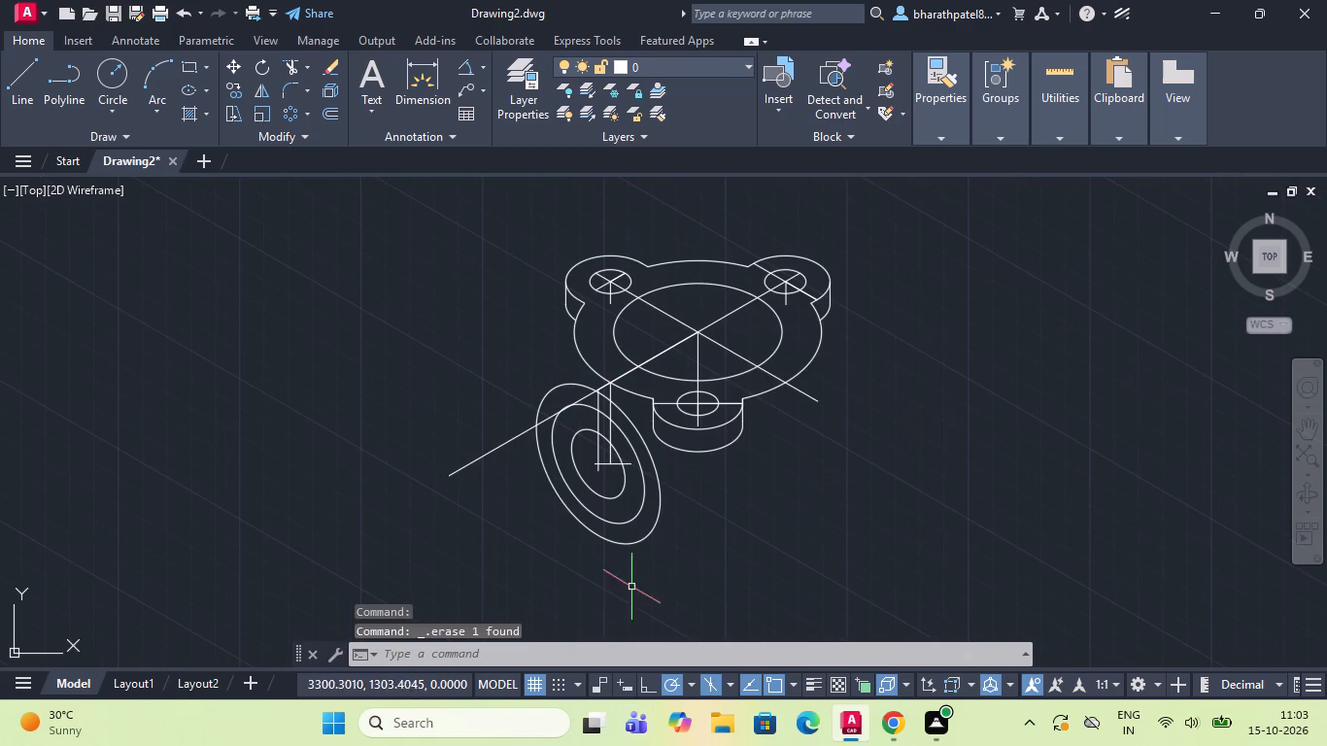
{"action": "scroll", "coordinate": [630, 469], "scroll_direction": "up", "scroll_amount": 2}
{"action": "scroll", "coordinate": [572, 365], "scroll_direction": "up", "scroll_amount": 2}
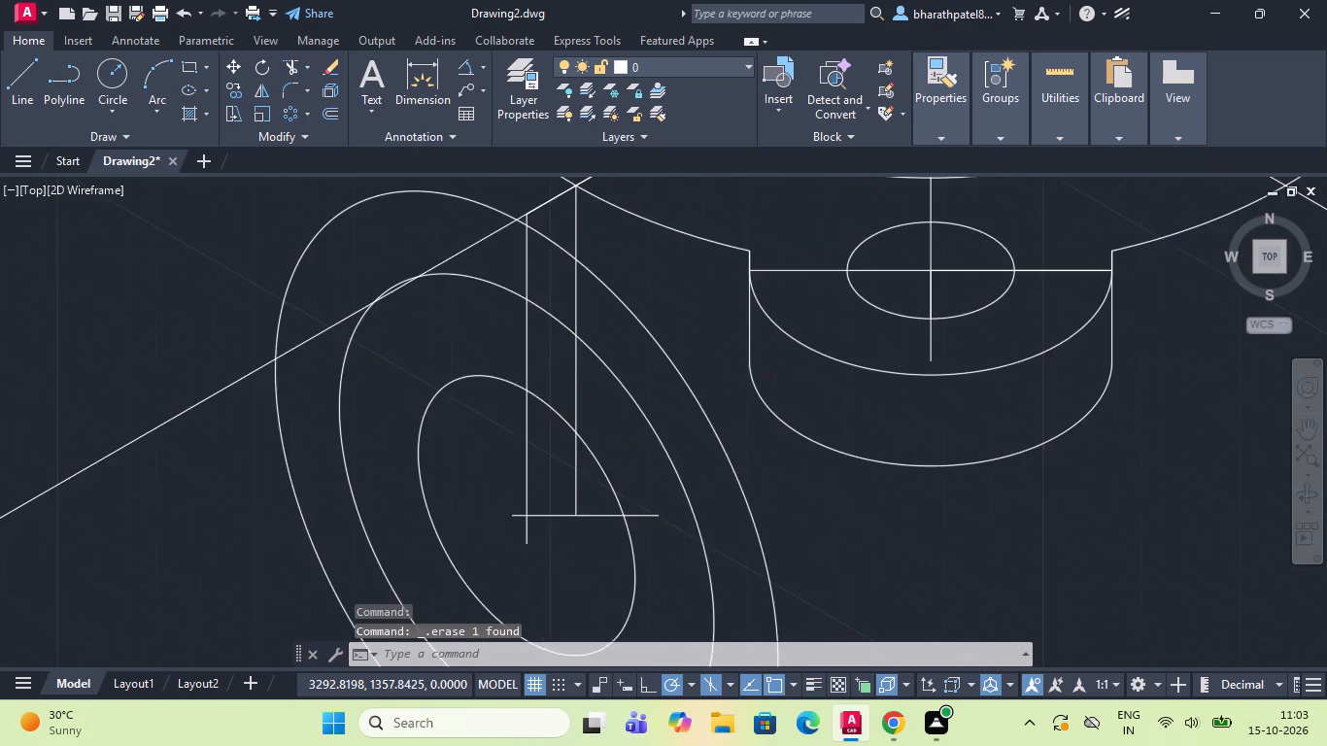
{"action": "left_click", "coordinate": [575, 369]}
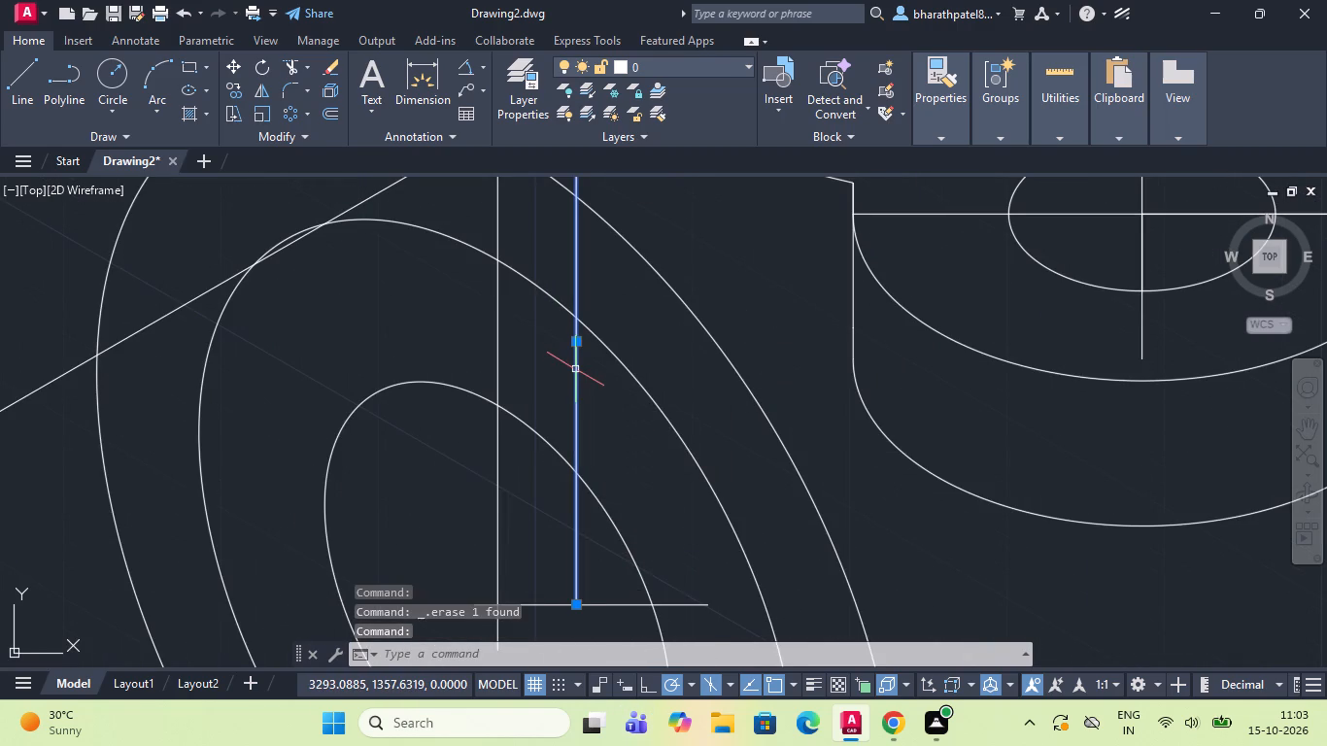
{"action": "key", "text": "Delete"}
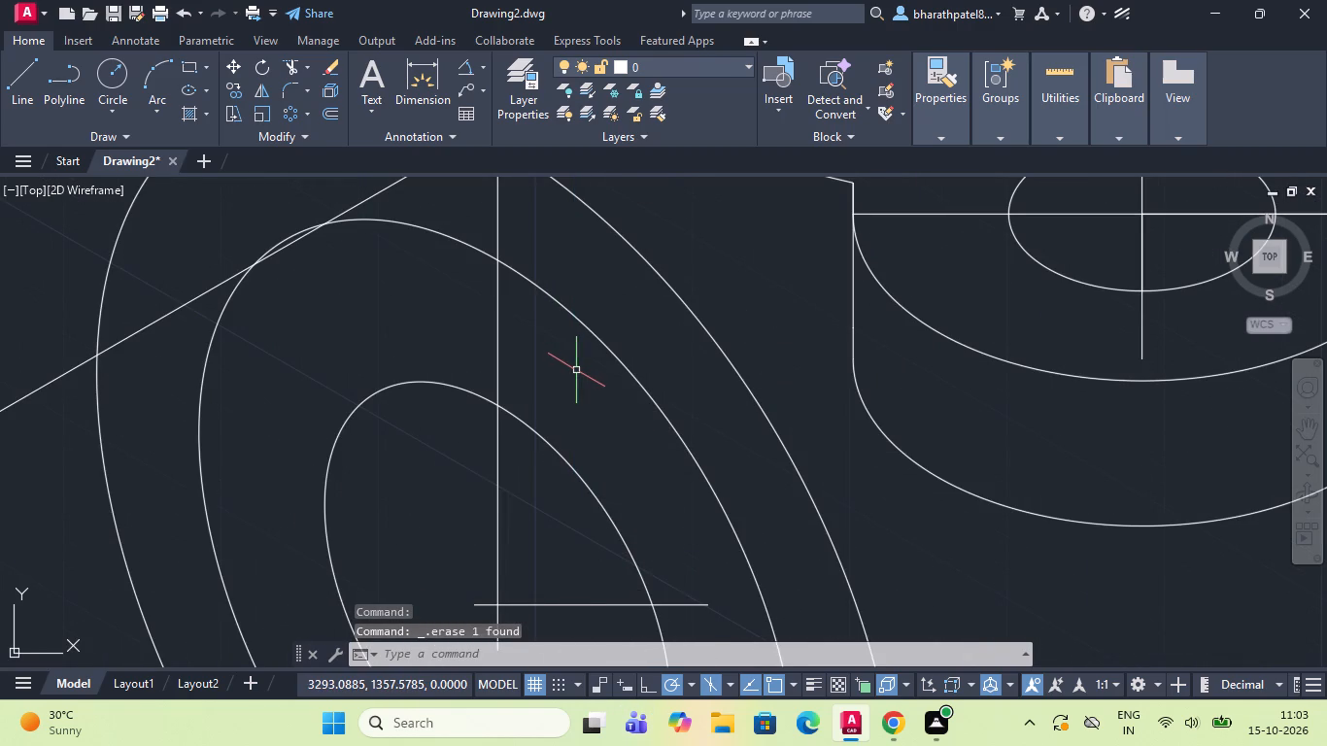
Draw a vertical line 57 units straight down from the outer lower-left end of the isometric axis line beyond the side boss.
{"action": "scroll", "coordinate": [577, 370], "scroll_direction": "down", "scroll_amount": 3}
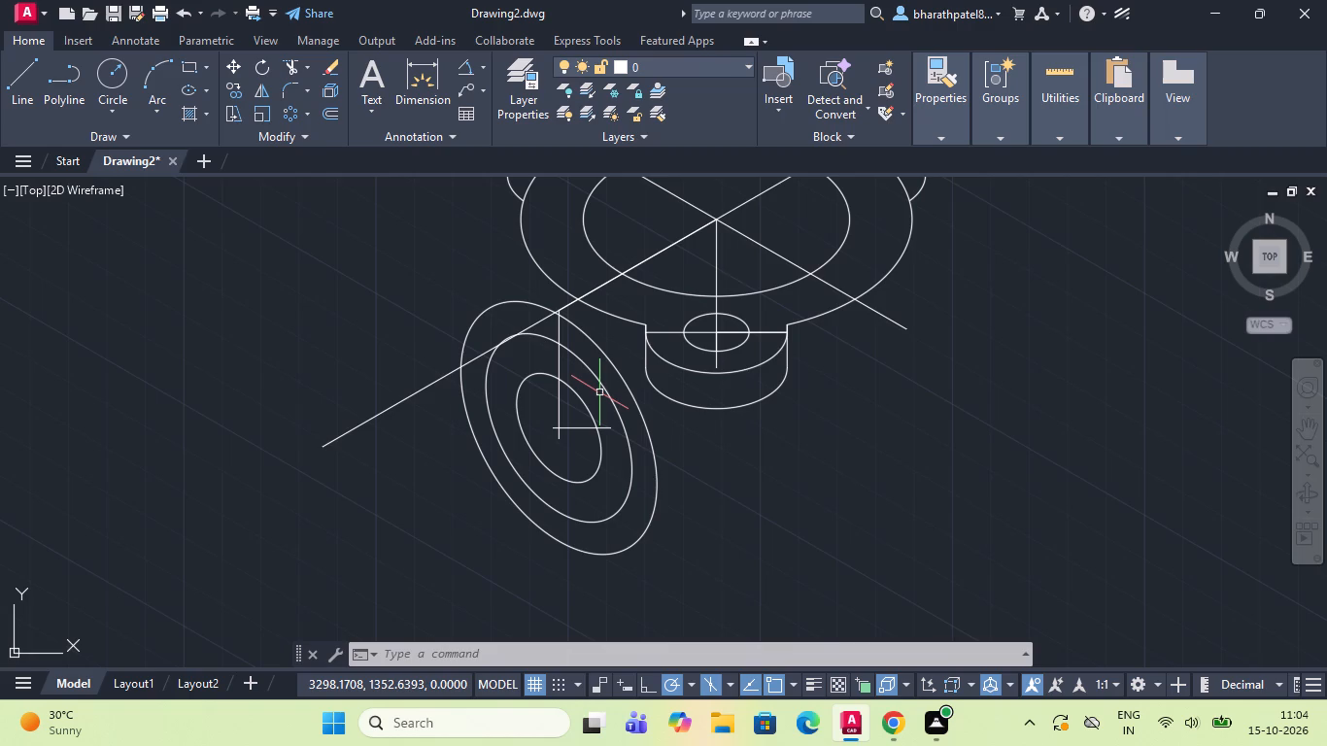
{"action": "scroll", "coordinate": [583, 362], "scroll_direction": "down", "scroll_amount": 2}
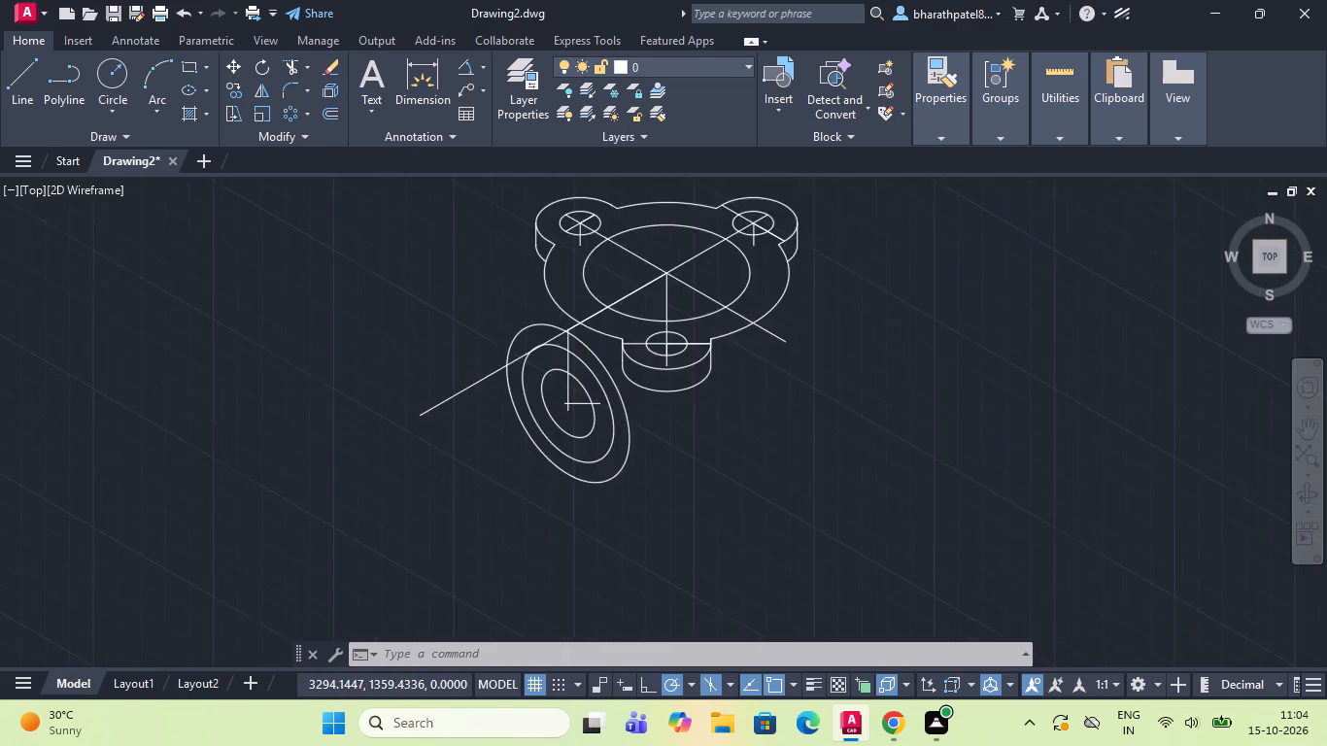
{"action": "left_click", "coordinate": [15, 98]}
{"action": "scroll", "coordinate": [593, 424], "scroll_direction": "down", "scroll_amount": 1}
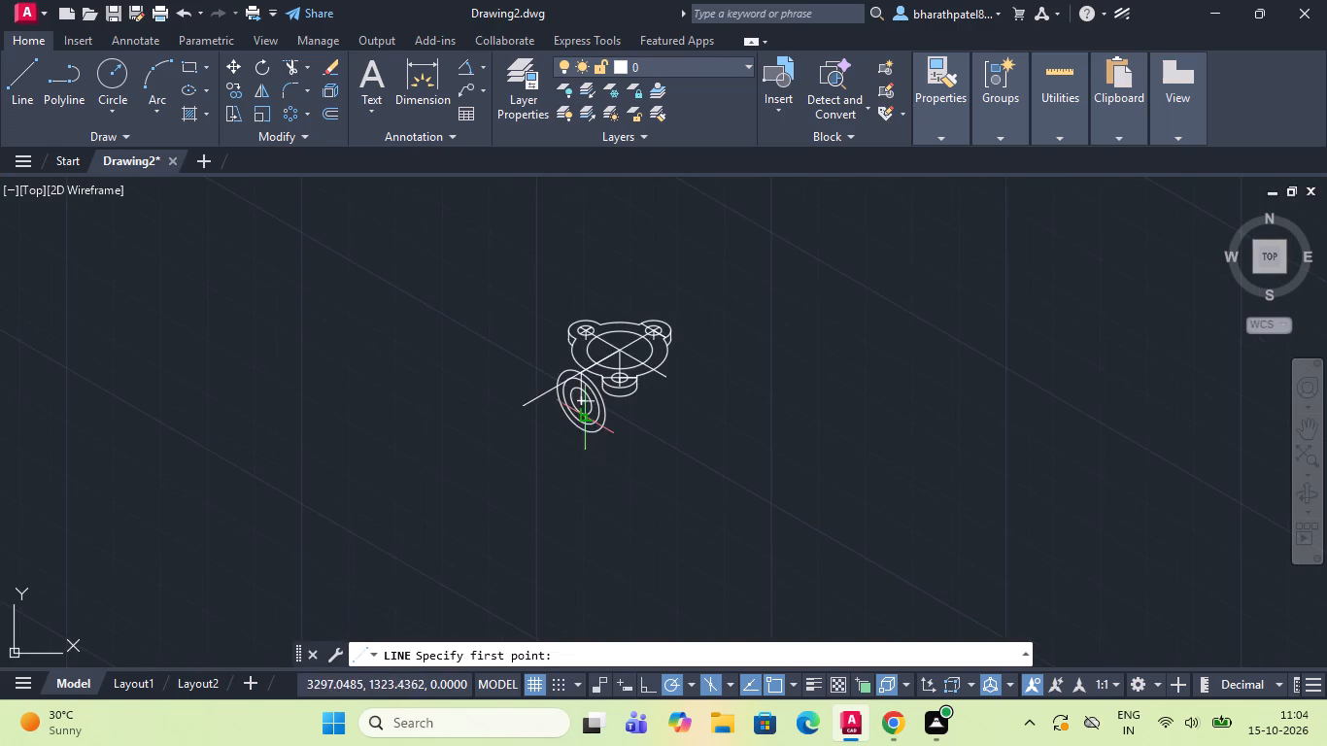
{"action": "scroll", "coordinate": [568, 439], "scroll_direction": "up", "scroll_amount": 4}
{"action": "scroll", "coordinate": [341, 344], "scroll_direction": "down", "scroll_amount": 2}
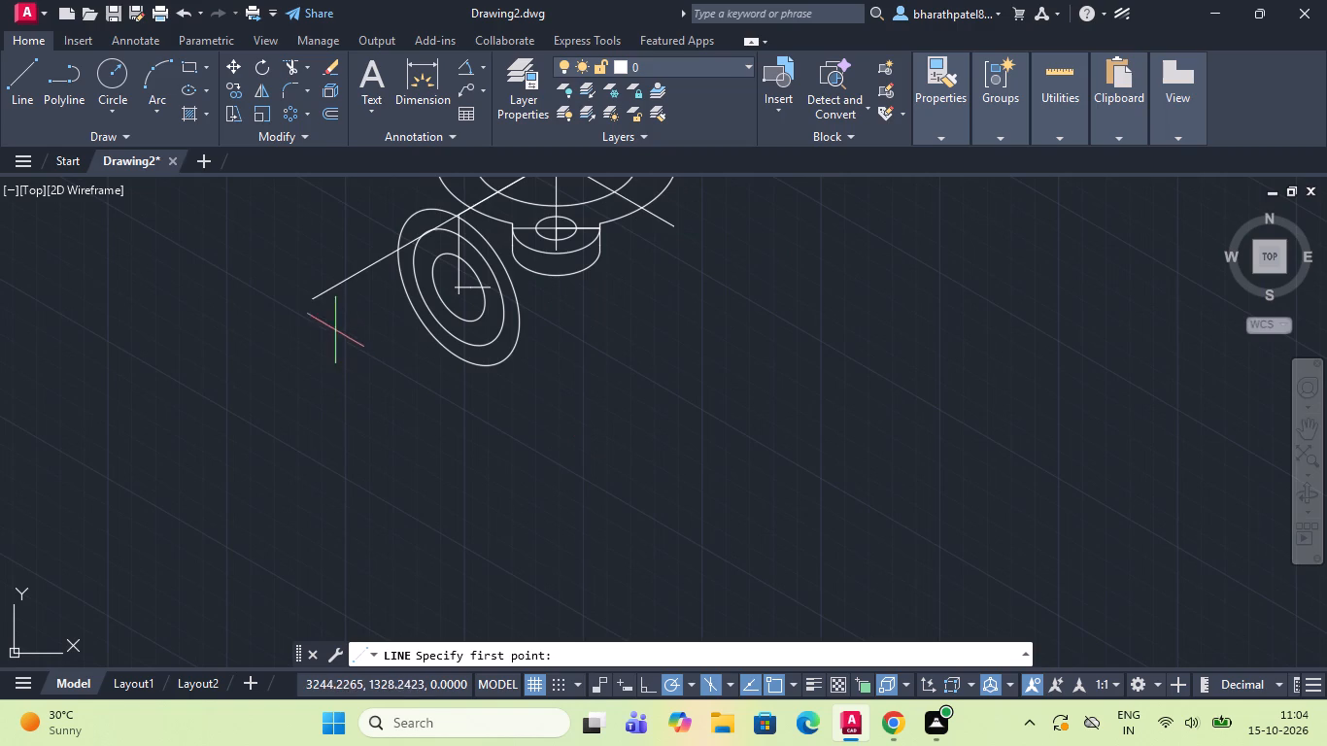
{"action": "left_click", "coordinate": [318, 295]}
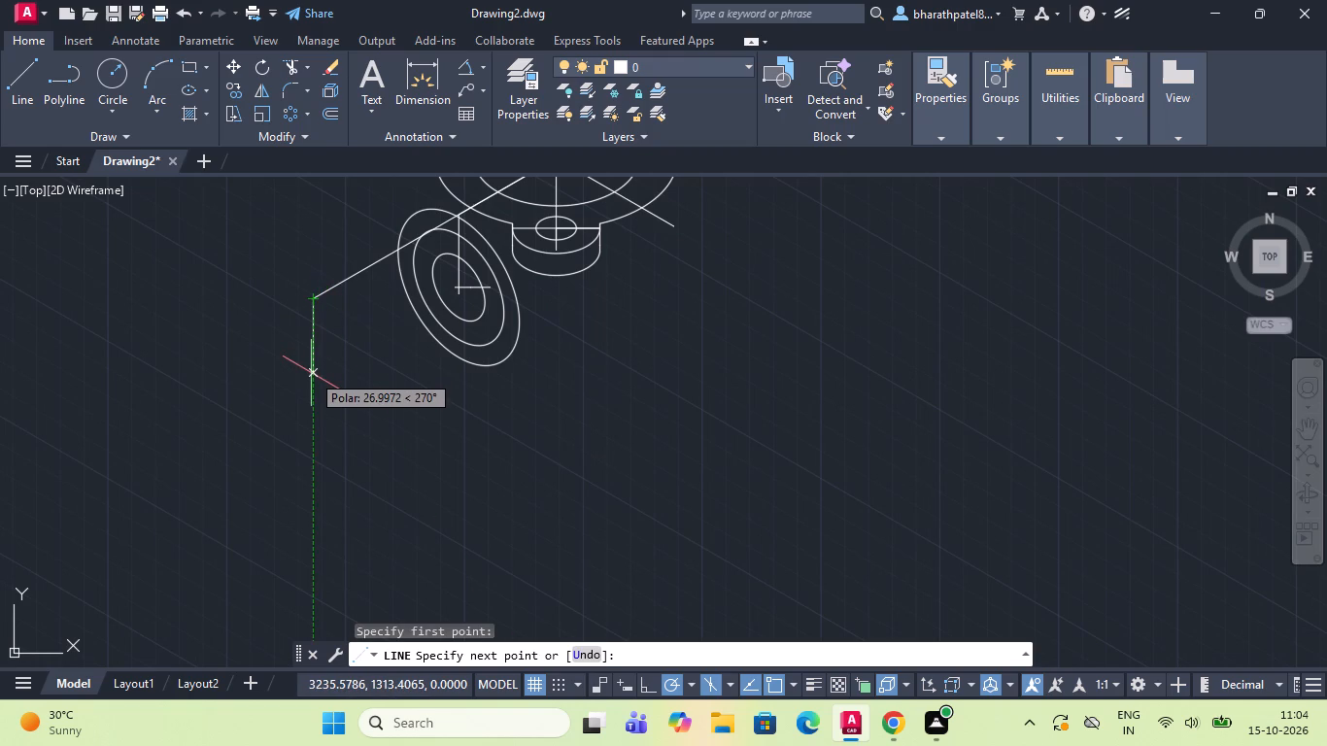
{"action": "key", "text": "5"}
{"action": "key", "text": "7"}
{"action": "key", "text": "Return"}
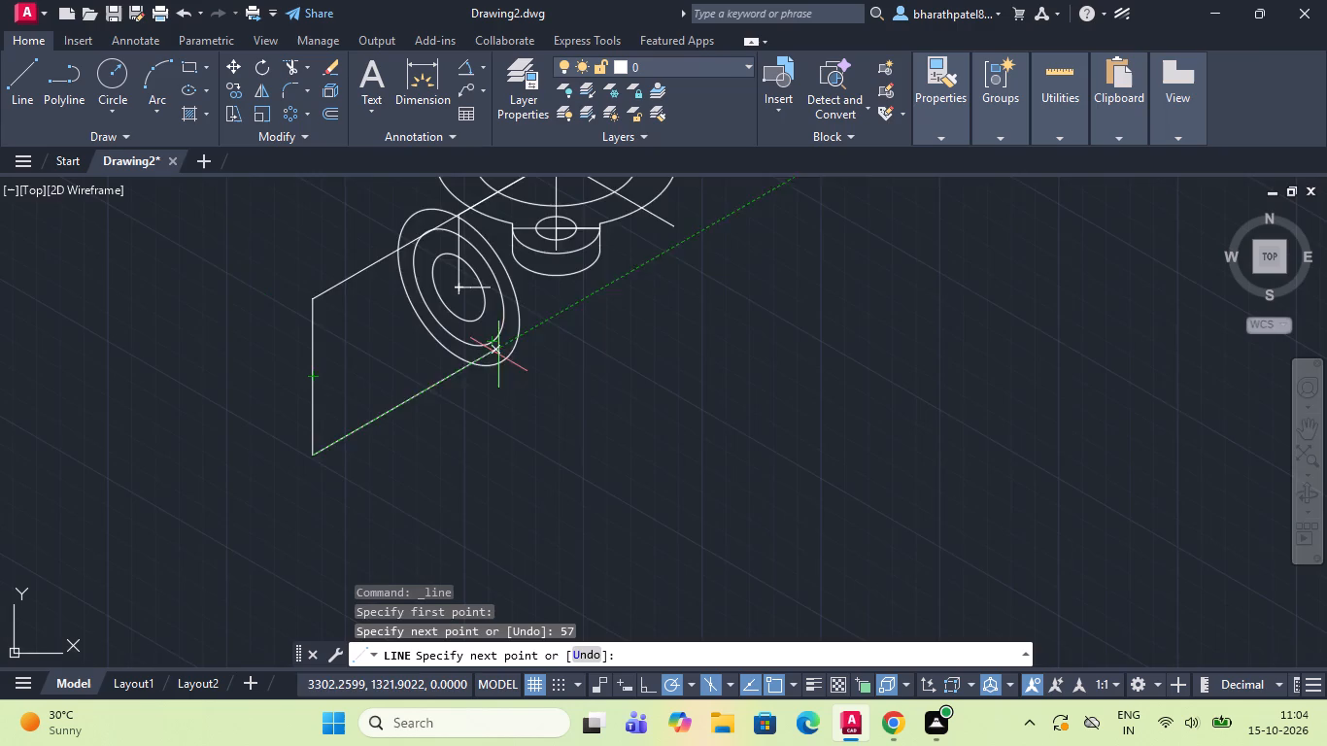
{"action": "scroll", "coordinate": [498, 356], "scroll_direction": "down", "scroll_amount": 2}
{"action": "scroll", "coordinate": [460, 416], "scroll_direction": "up", "scroll_amount": 2}
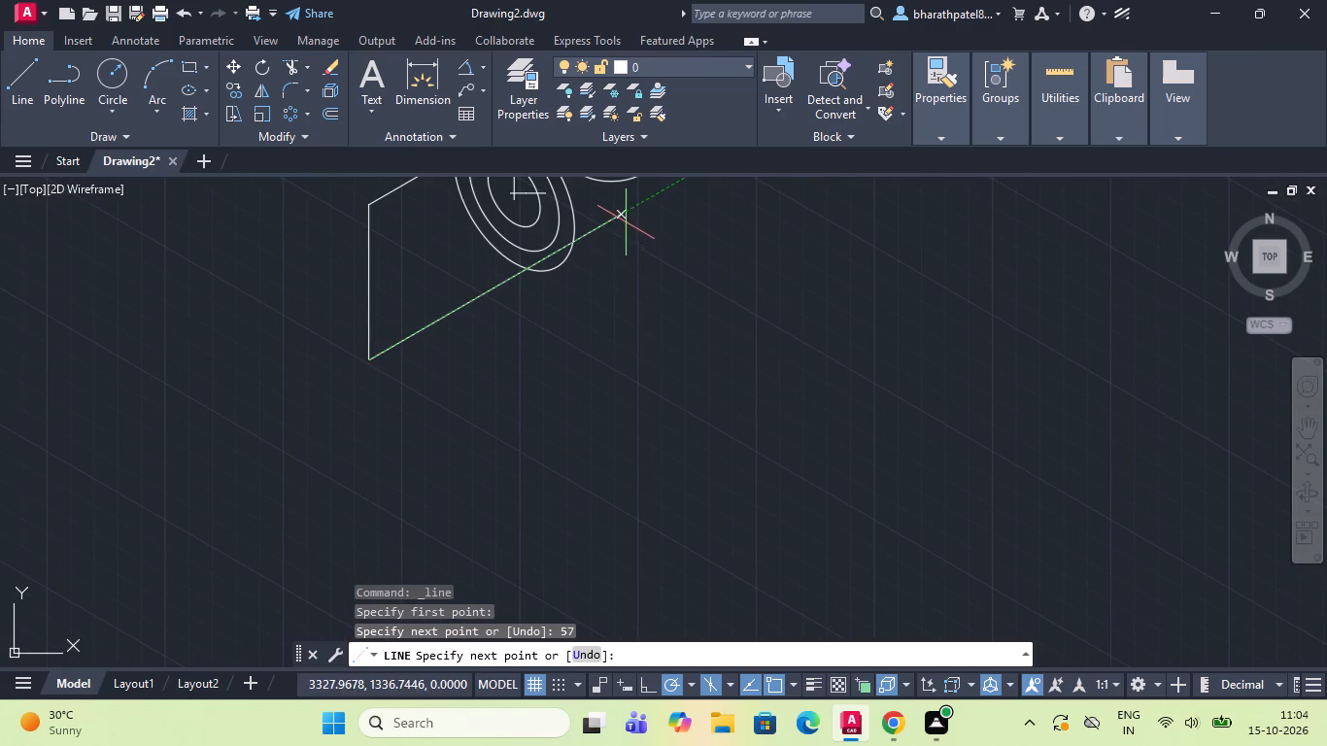
{"action": "scroll", "coordinate": [614, 216], "scroll_direction": "down", "scroll_amount": 5}
{"action": "scroll", "coordinate": [617, 173], "scroll_direction": "up", "scroll_amount": 3}
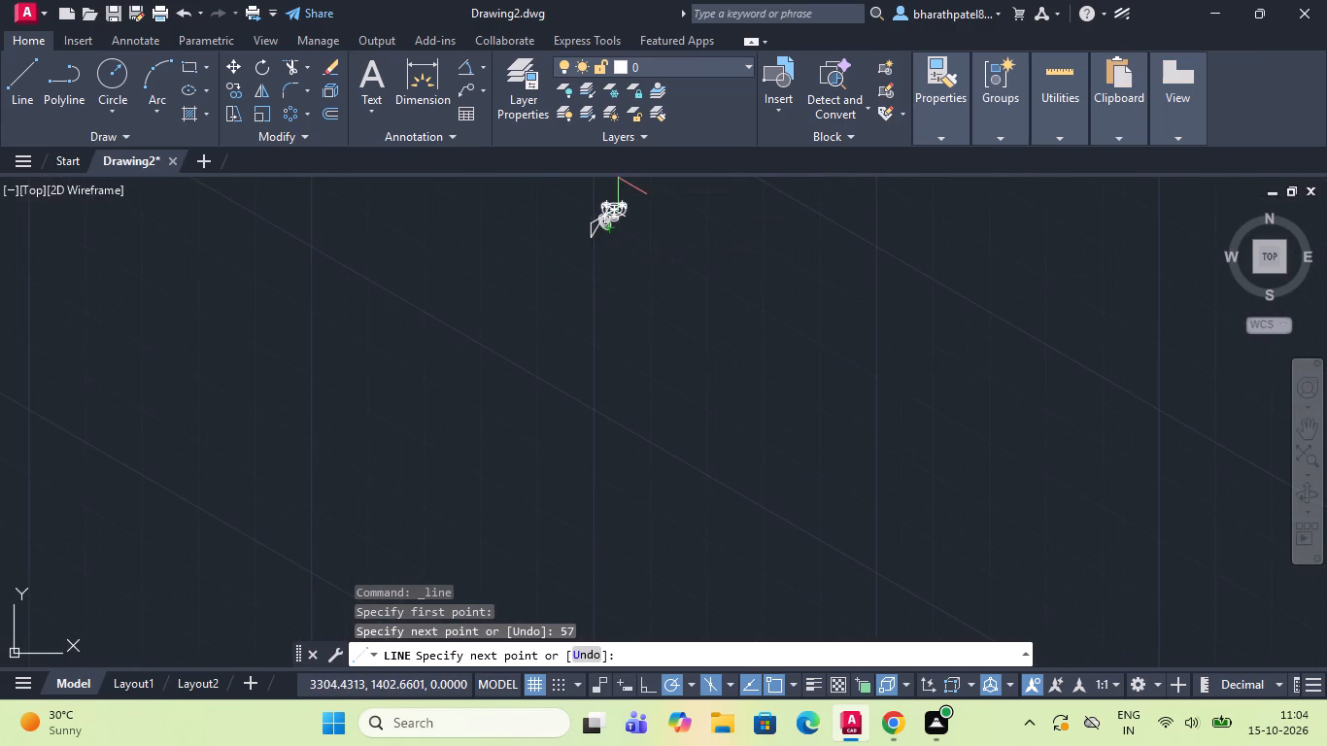
{"action": "scroll", "coordinate": [607, 306], "scroll_direction": "down", "scroll_amount": 2}
{"action": "scroll", "coordinate": [618, 267], "scroll_direction": "up", "scroll_amount": 4}
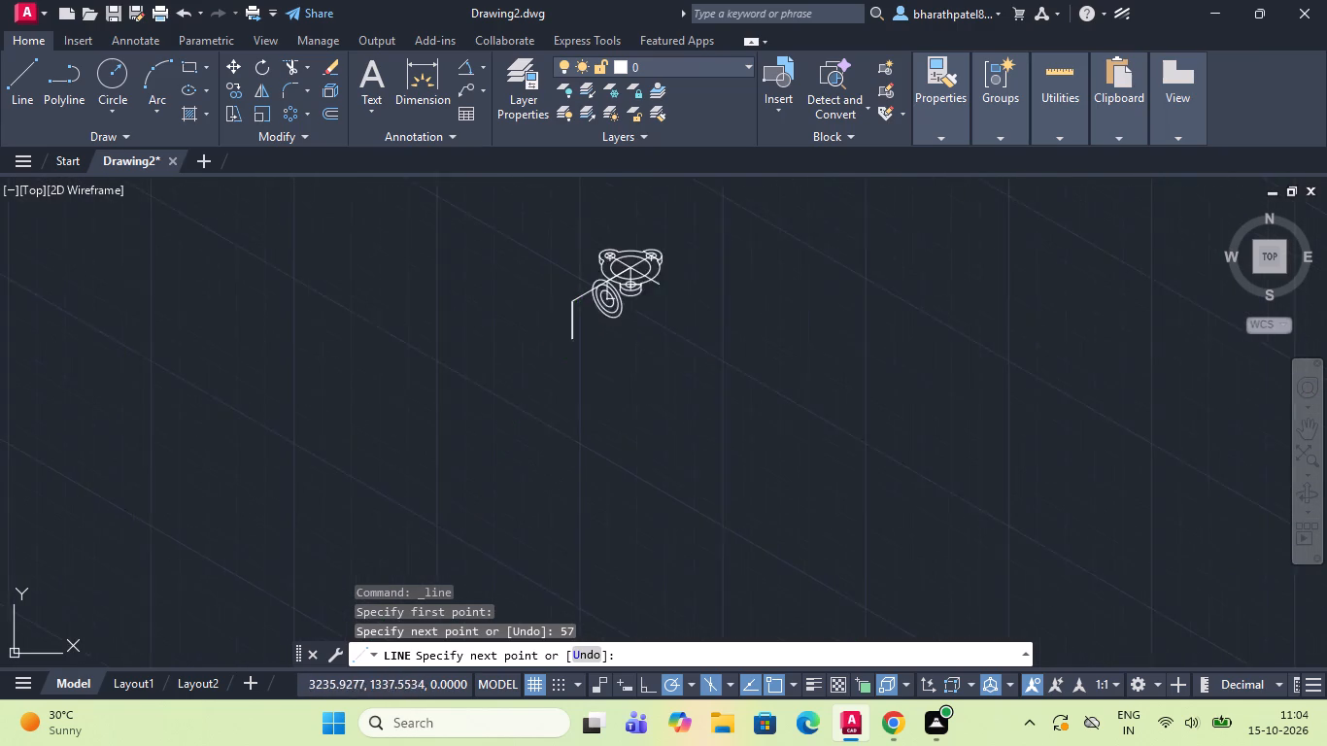
{"action": "scroll", "coordinate": [570, 304], "scroll_direction": "up", "scroll_amount": 1}
{"action": "scroll", "coordinate": [679, 248], "scroll_direction": "up", "scroll_amount": 3}
{"action": "scroll", "coordinate": [677, 245], "scroll_direction": "down", "scroll_amount": 1}
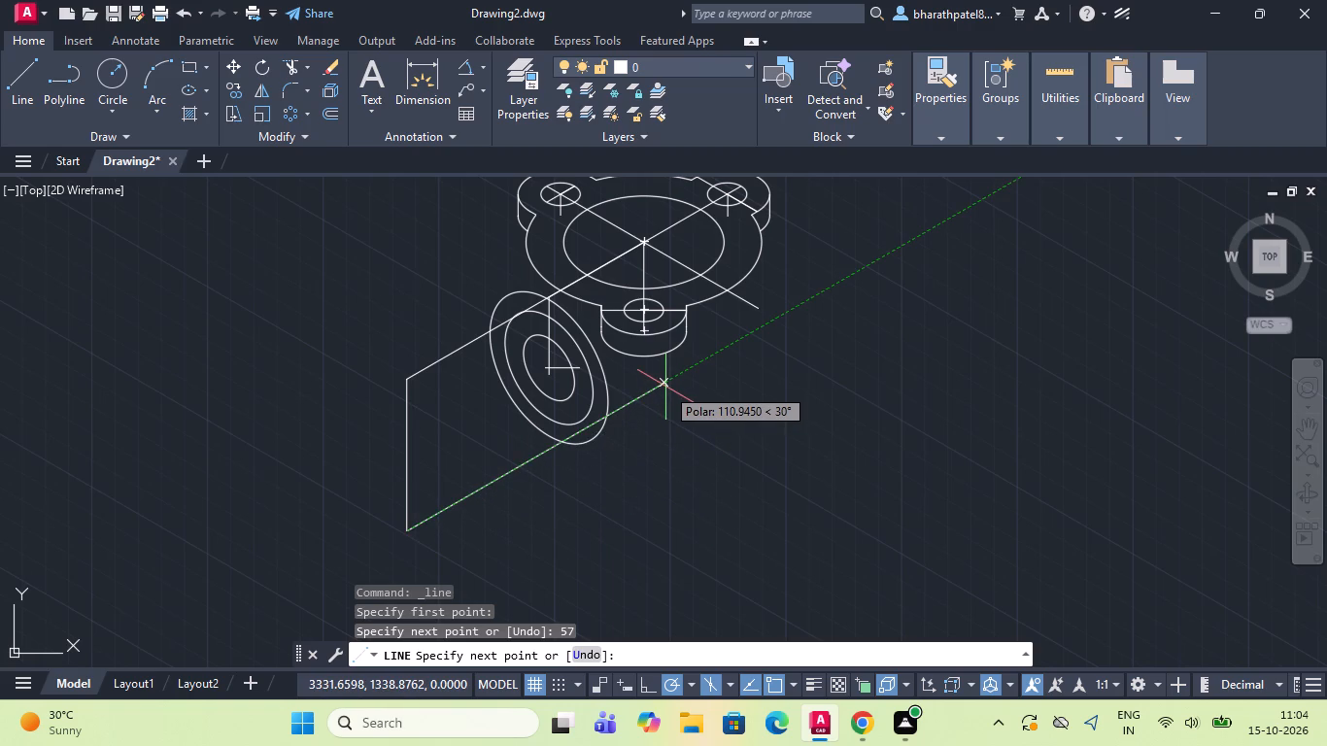
{"action": "scroll", "coordinate": [665, 386], "scroll_direction": "down", "scroll_amount": 1}
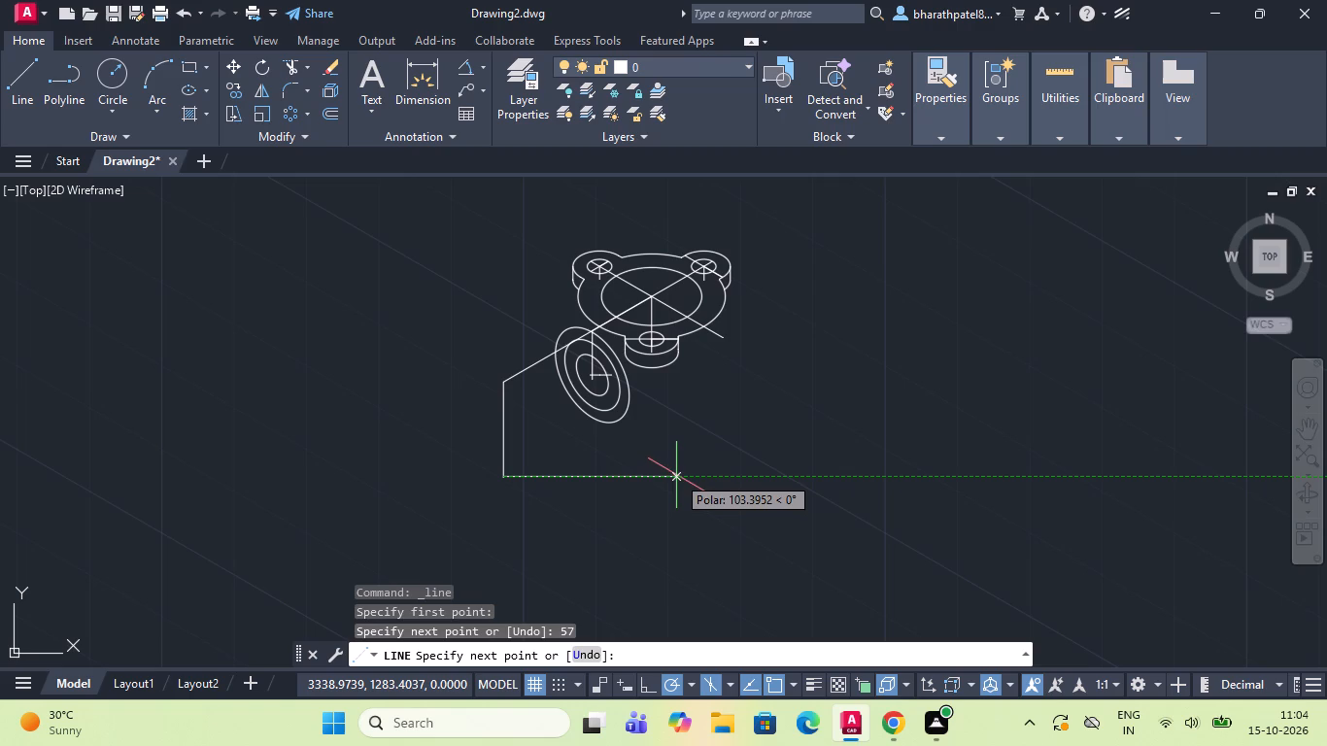
{"action": "key", "text": "Escape"}
Draw a vertical line 57 units straight down from the centre of the three-lobed flange.
{"action": "scroll", "coordinate": [611, 366], "scroll_direction": "down", "scroll_amount": 1}
{"action": "scroll", "coordinate": [625, 420], "scroll_direction": "up", "scroll_amount": 2}
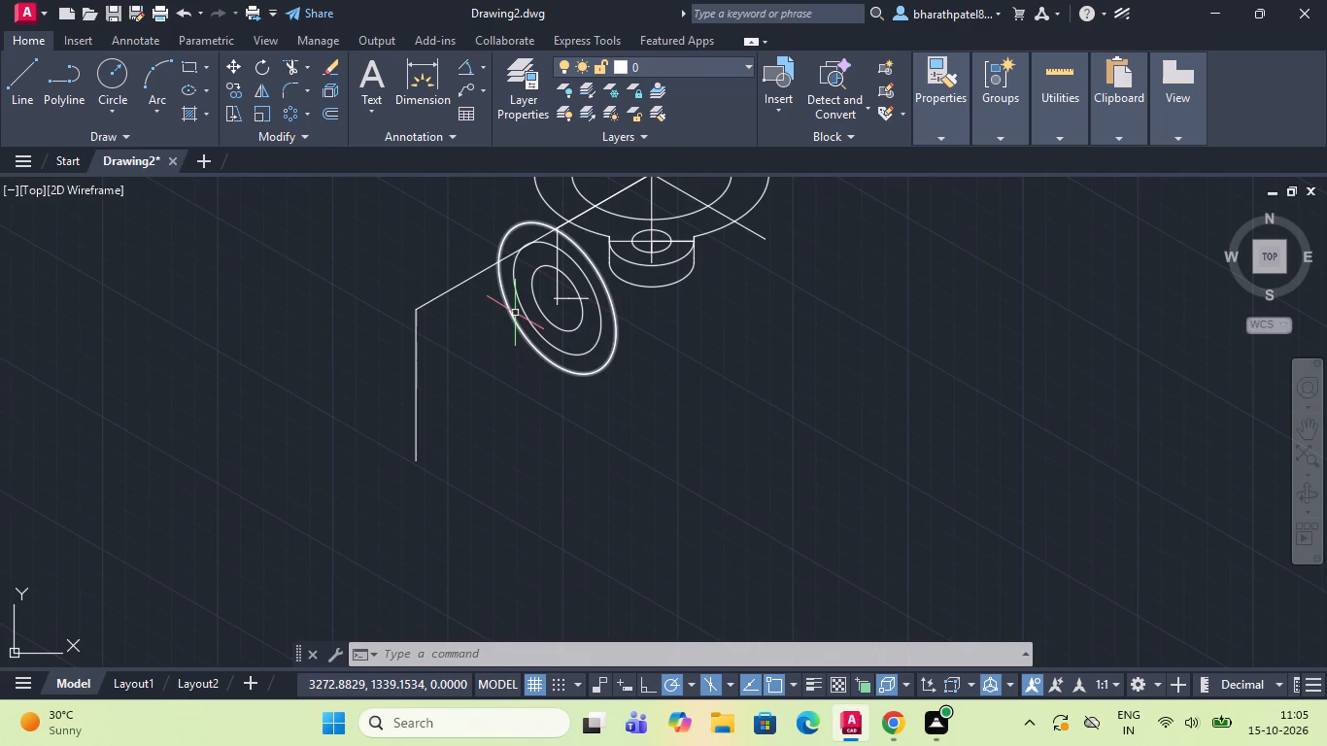
{"action": "scroll", "coordinate": [515, 304], "scroll_direction": "down", "scroll_amount": 1}
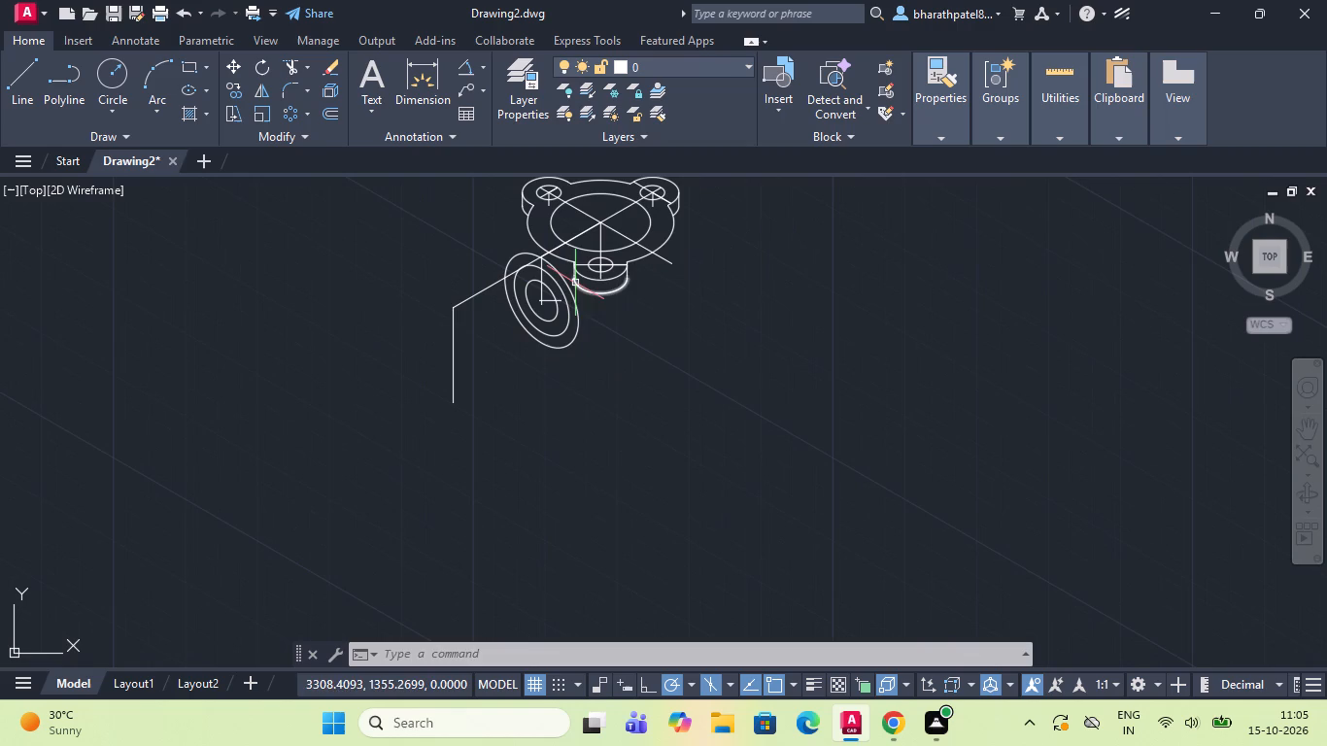
{"action": "scroll", "coordinate": [593, 438], "scroll_direction": "down", "scroll_amount": 1}
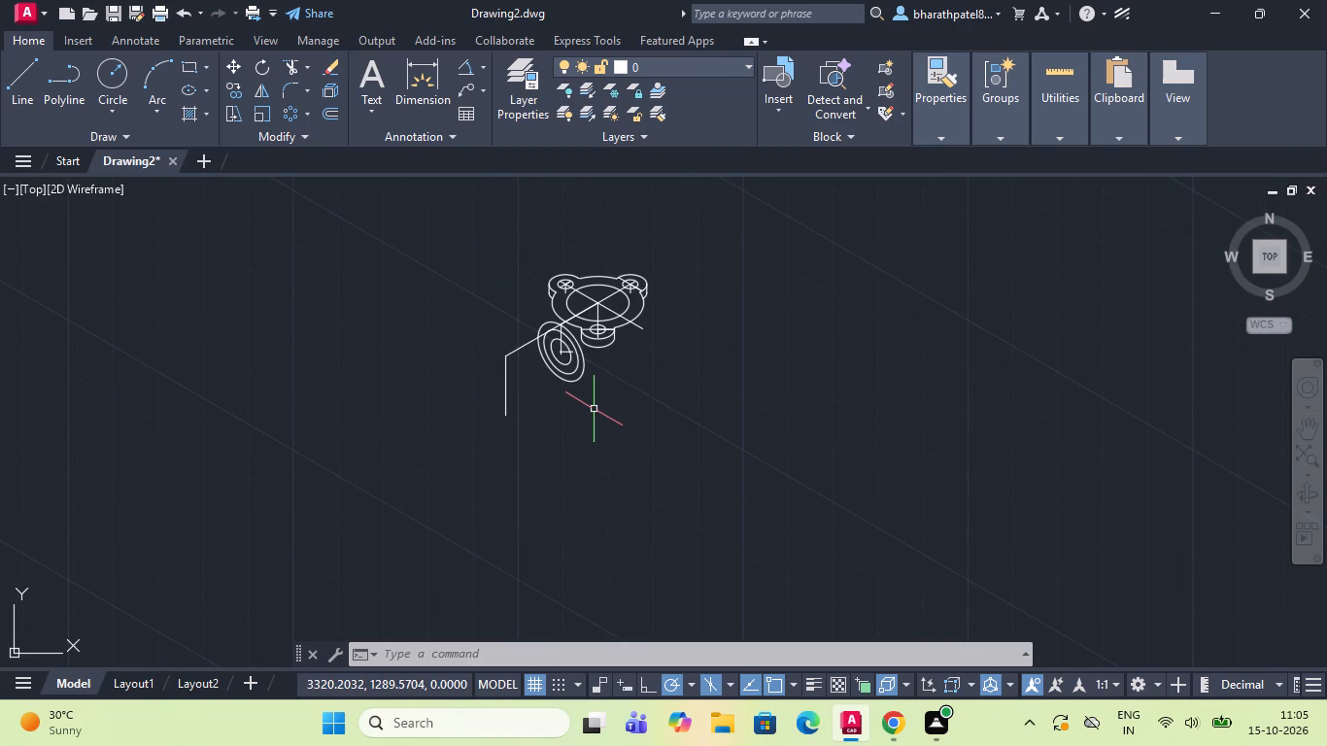
{"action": "left_click", "coordinate": [16, 66]}
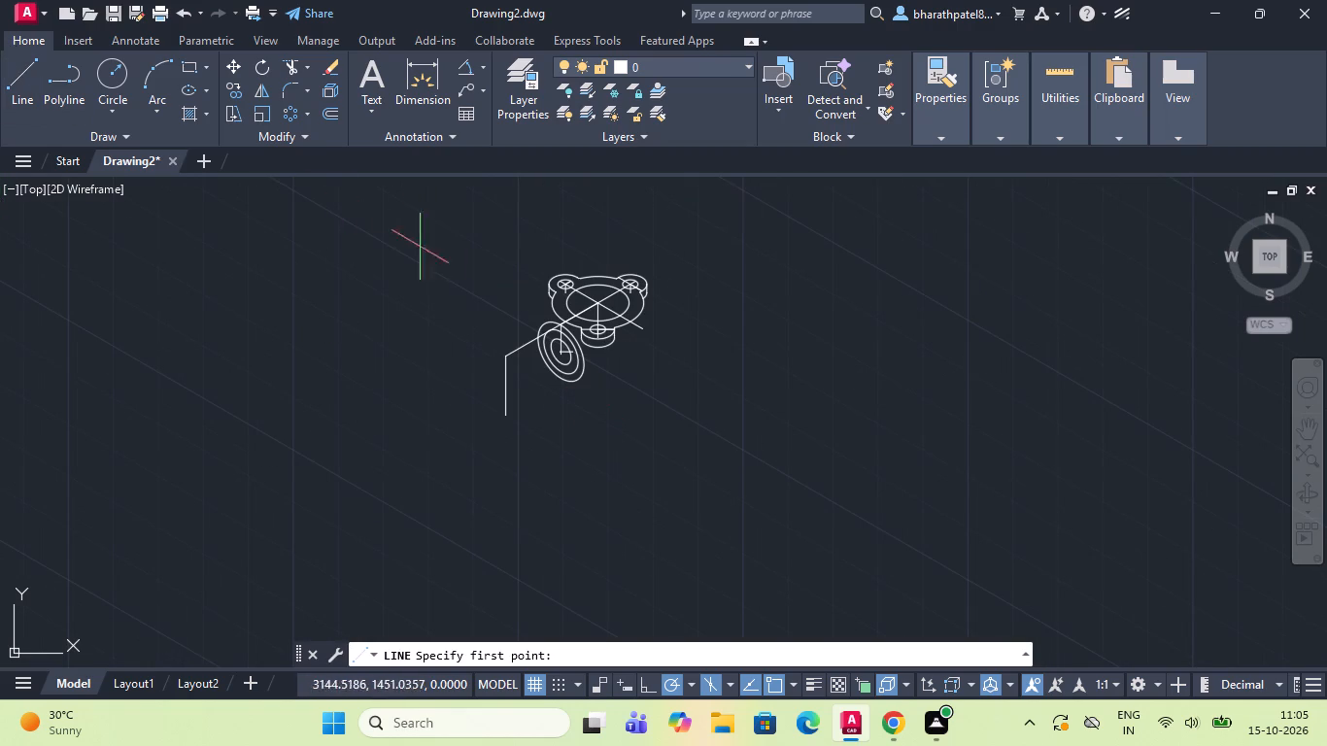
{"action": "scroll", "coordinate": [577, 365], "scroll_direction": "up", "scroll_amount": 3}
{"action": "scroll", "coordinate": [578, 364], "scroll_direction": "down", "scroll_amount": 2}
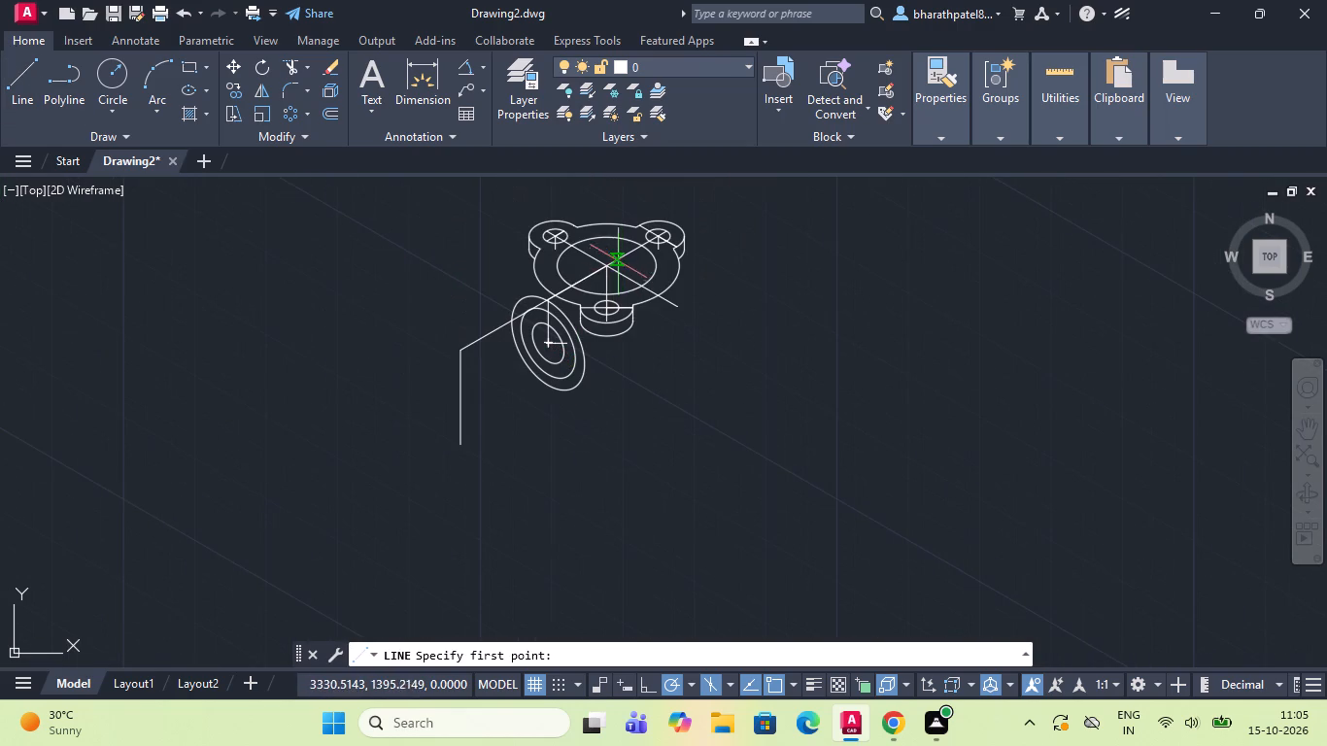
{"action": "scroll", "coordinate": [612, 275], "scroll_direction": "up", "scroll_amount": 3}
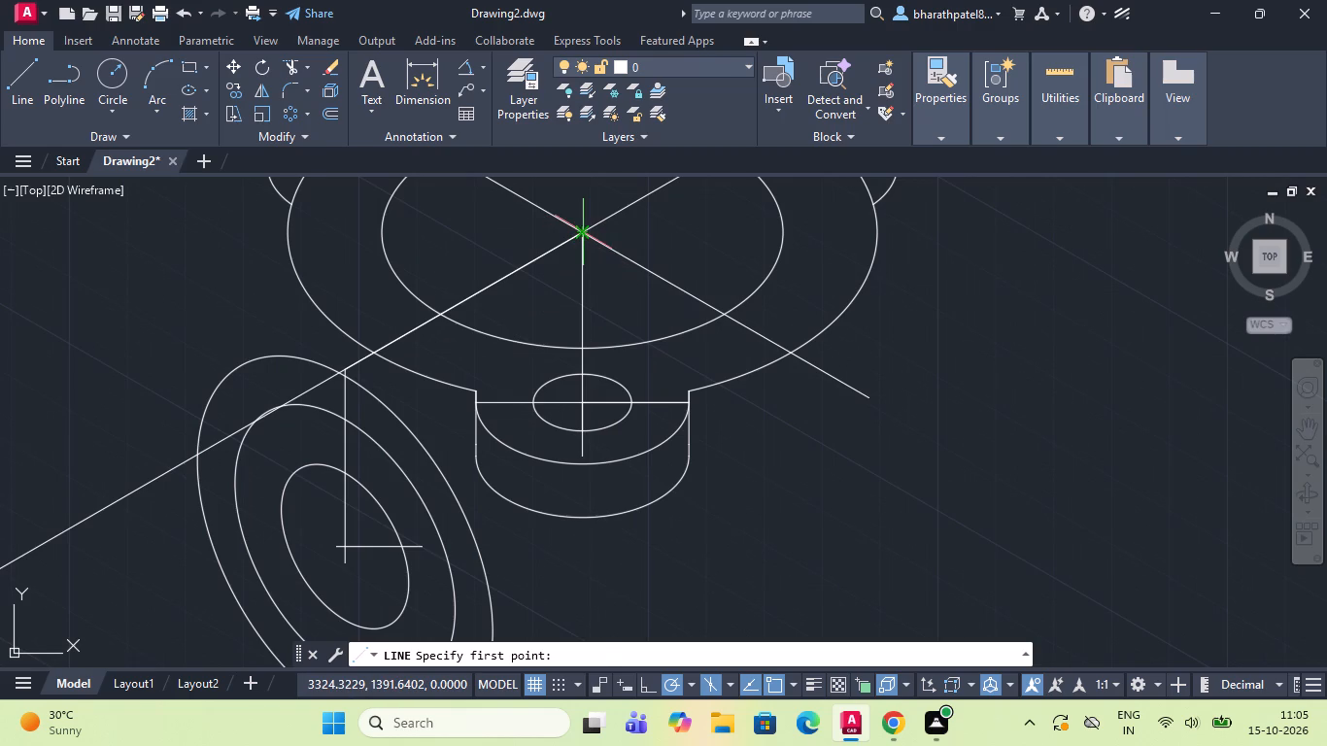
{"action": "left_click", "coordinate": [583, 228]}
{"action": "scroll", "coordinate": [583, 227], "scroll_direction": "down", "scroll_amount": 4}
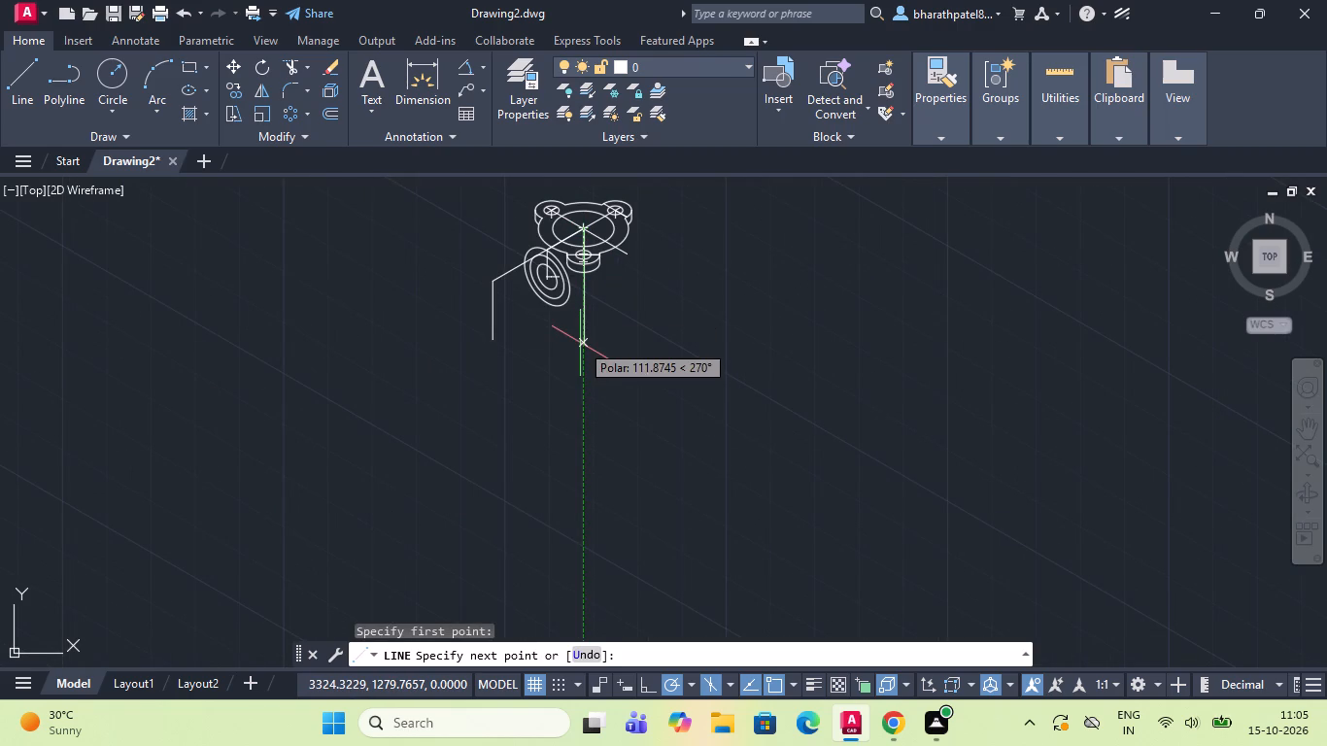
{"action": "key", "text": "7"}
{"action": "key", "text": "BackSpace"}
{"action": "type", "text": "57"}
{"action": "key", "text": "Return"}
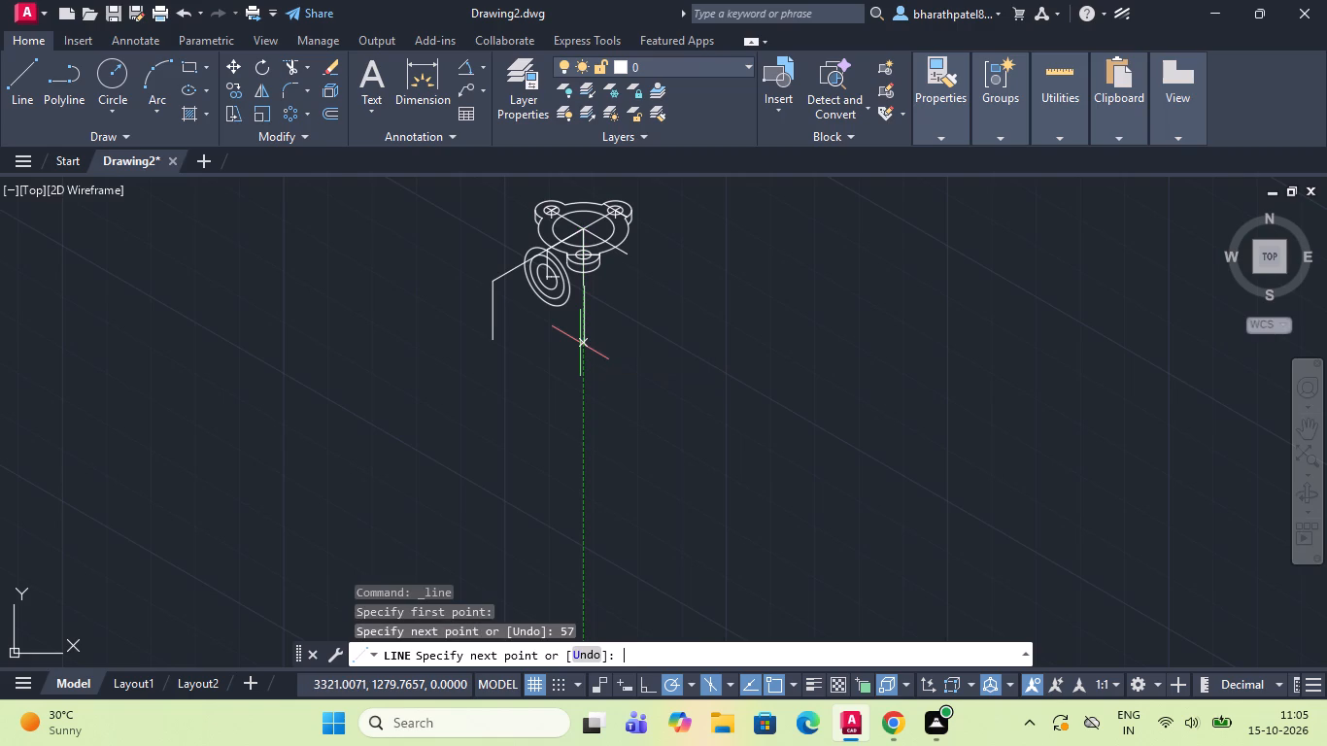
{"action": "scroll", "coordinate": [623, 293], "scroll_direction": "up", "scroll_amount": 2}
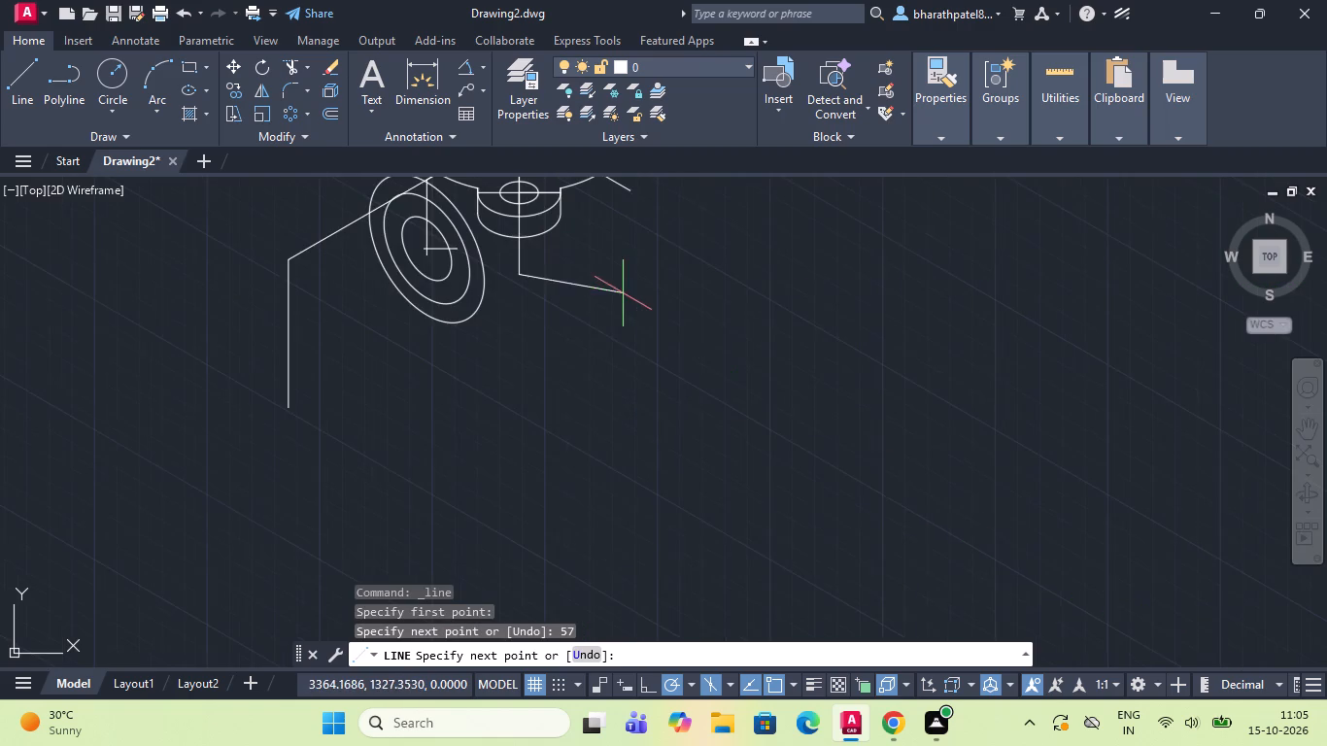
{"action": "scroll", "coordinate": [579, 311], "scroll_direction": "down", "scroll_amount": 3}
{"action": "scroll", "coordinate": [565, 288], "scroll_direction": "up", "scroll_amount": 3}
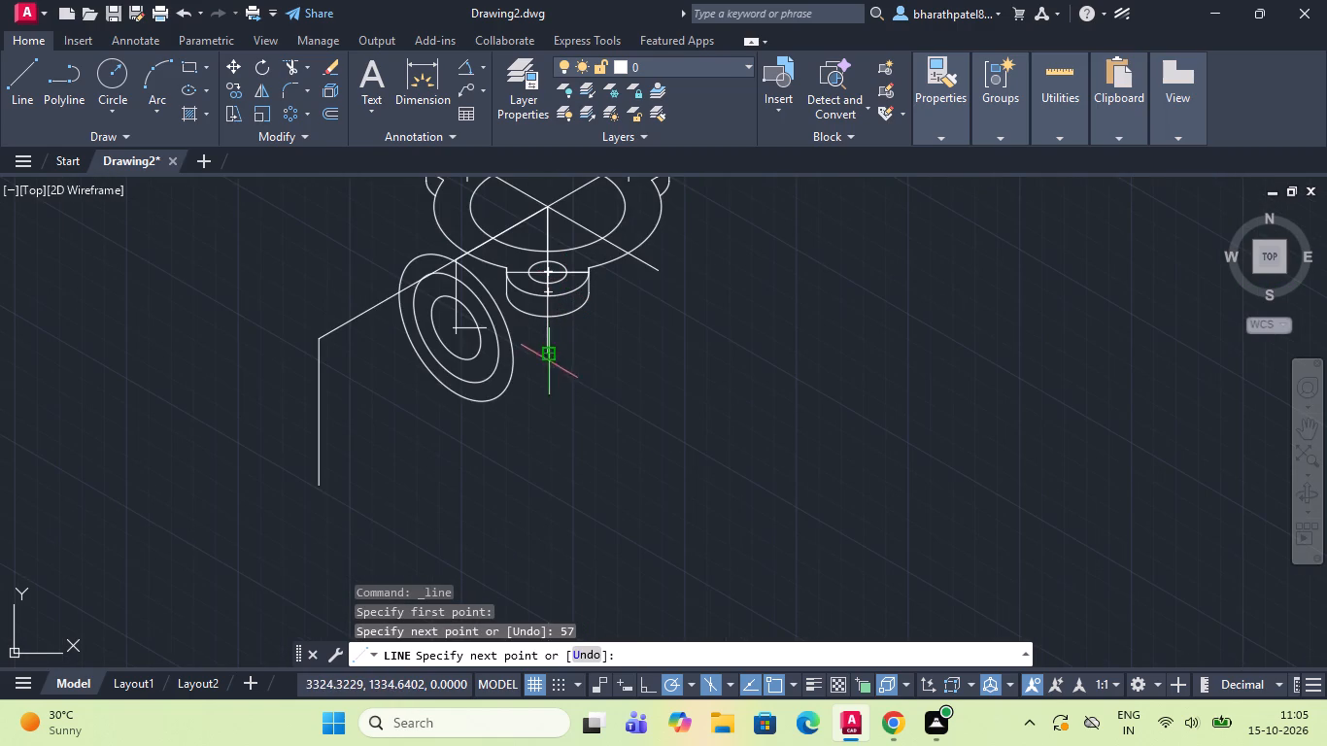
{"action": "key", "text": "Escape"}
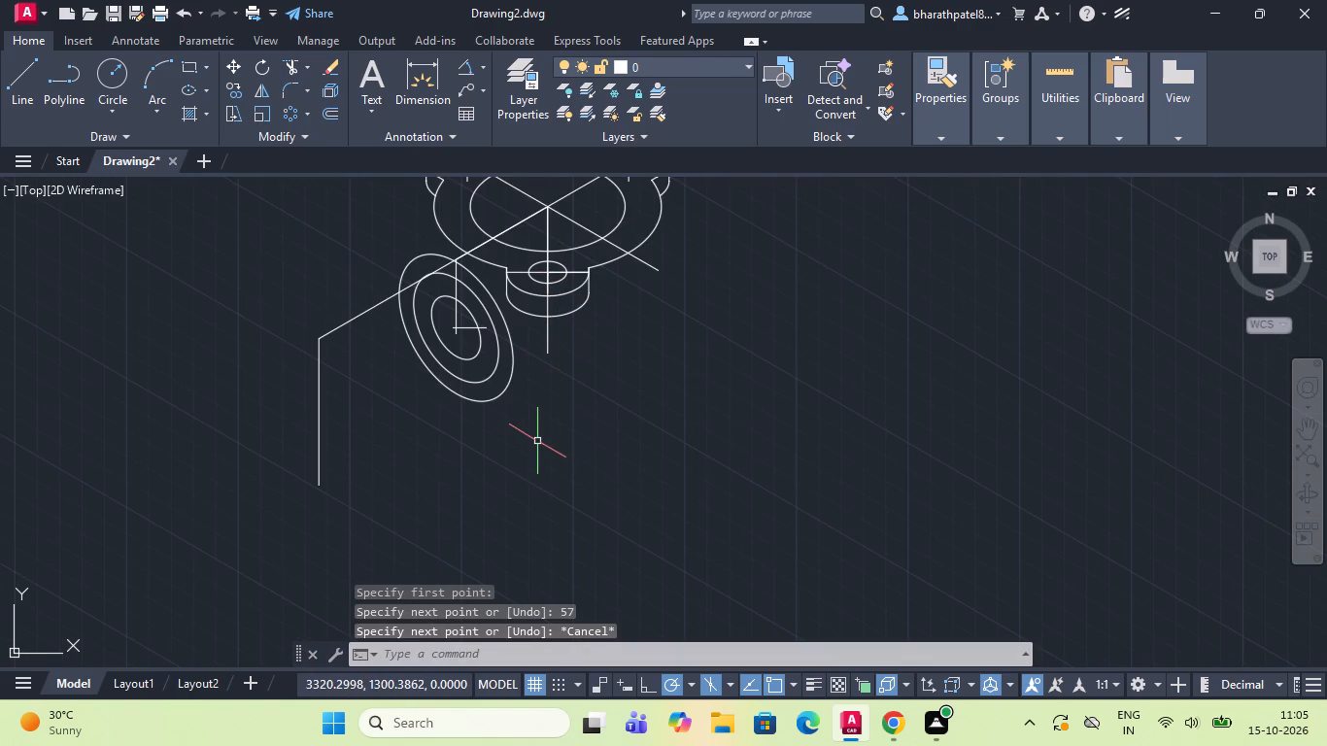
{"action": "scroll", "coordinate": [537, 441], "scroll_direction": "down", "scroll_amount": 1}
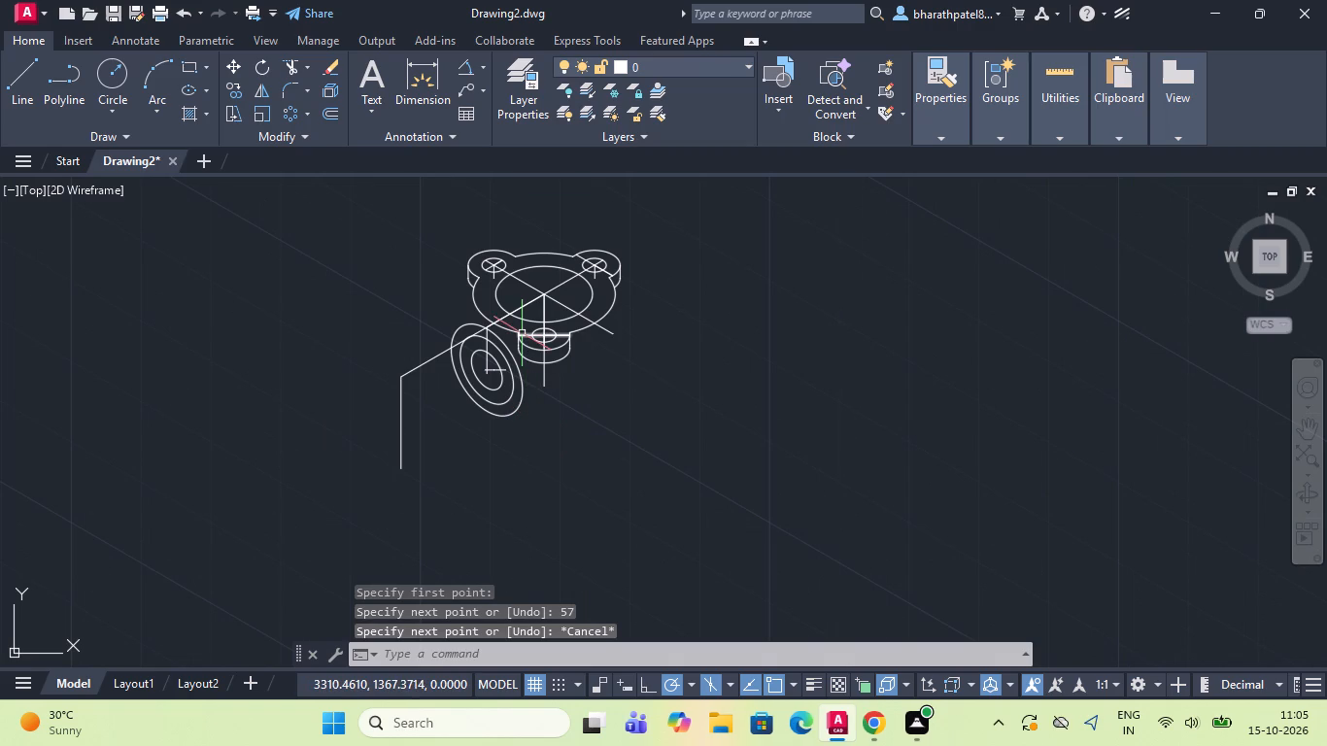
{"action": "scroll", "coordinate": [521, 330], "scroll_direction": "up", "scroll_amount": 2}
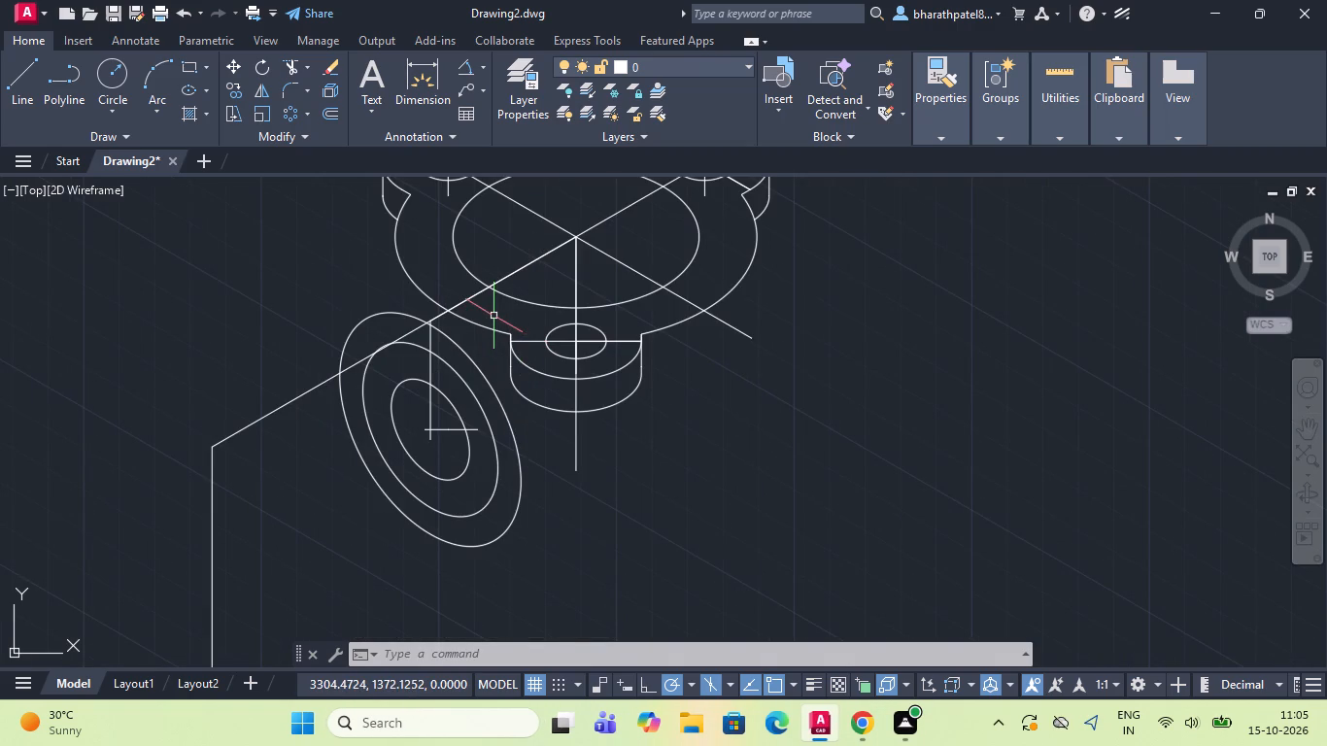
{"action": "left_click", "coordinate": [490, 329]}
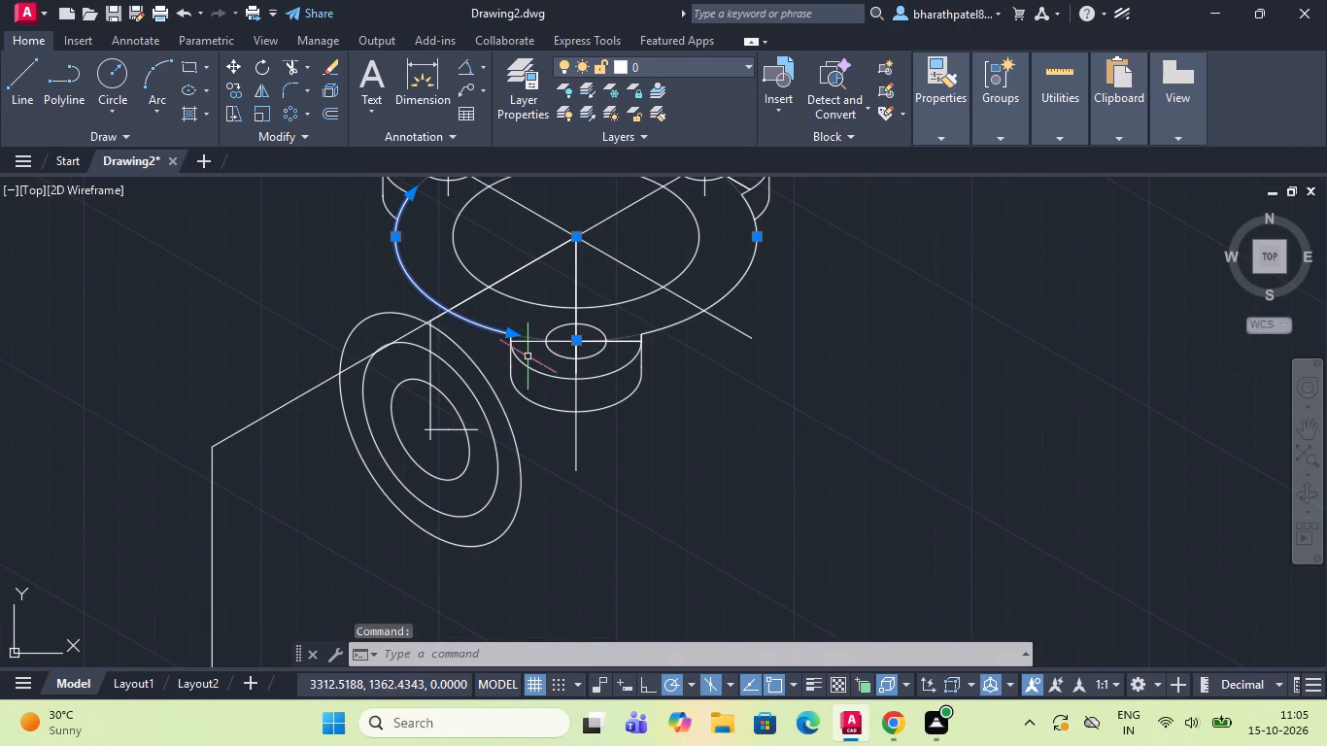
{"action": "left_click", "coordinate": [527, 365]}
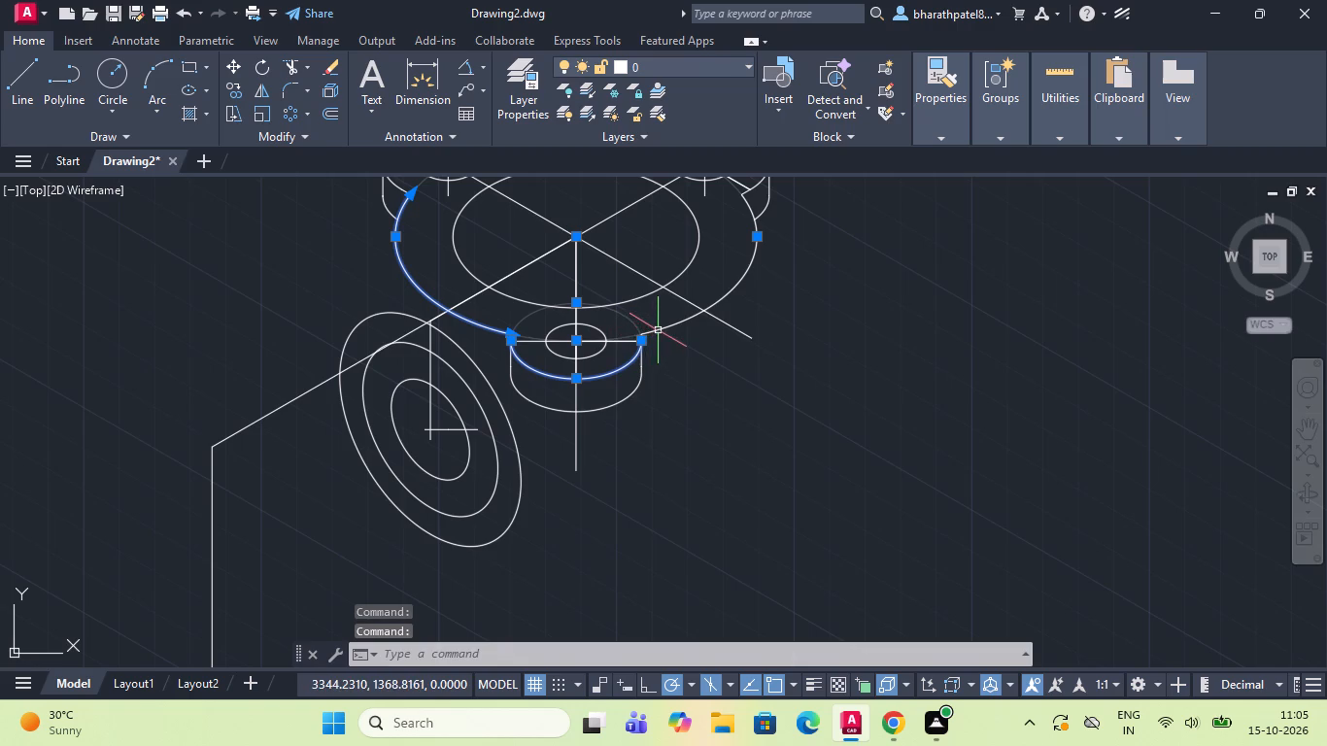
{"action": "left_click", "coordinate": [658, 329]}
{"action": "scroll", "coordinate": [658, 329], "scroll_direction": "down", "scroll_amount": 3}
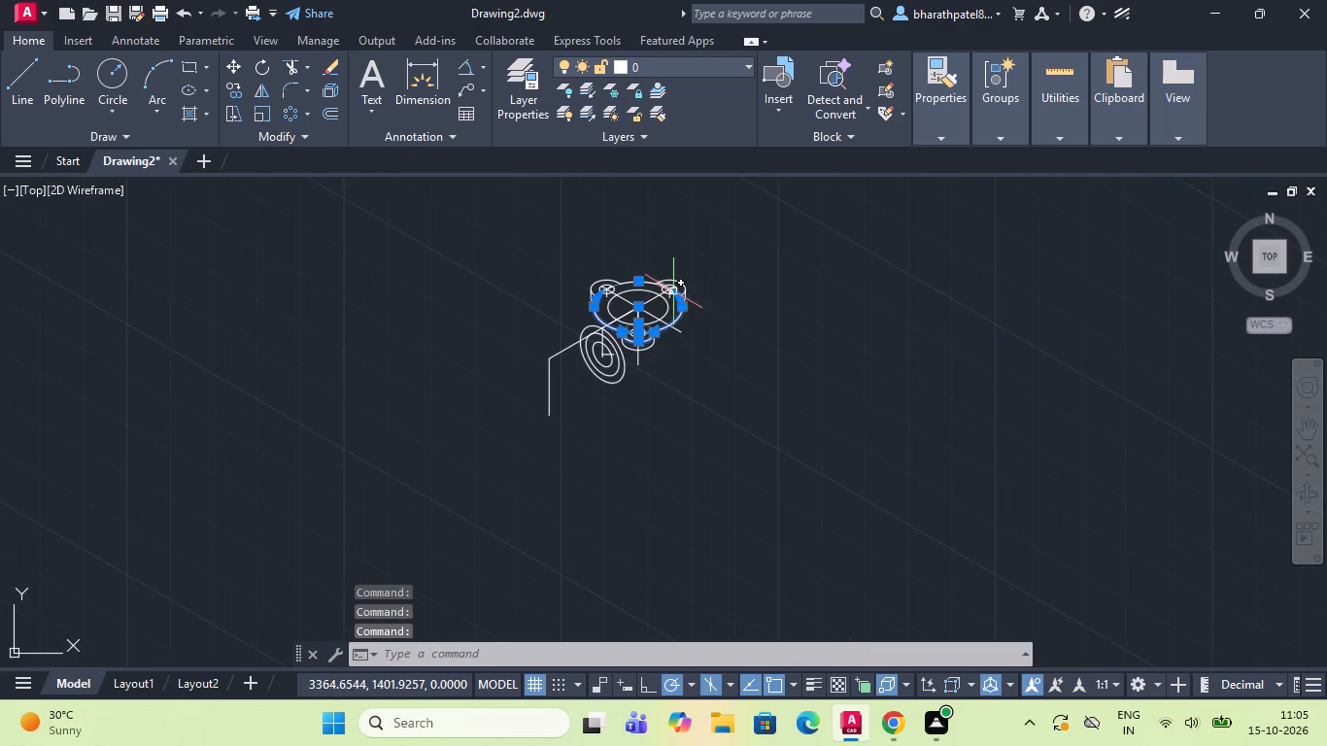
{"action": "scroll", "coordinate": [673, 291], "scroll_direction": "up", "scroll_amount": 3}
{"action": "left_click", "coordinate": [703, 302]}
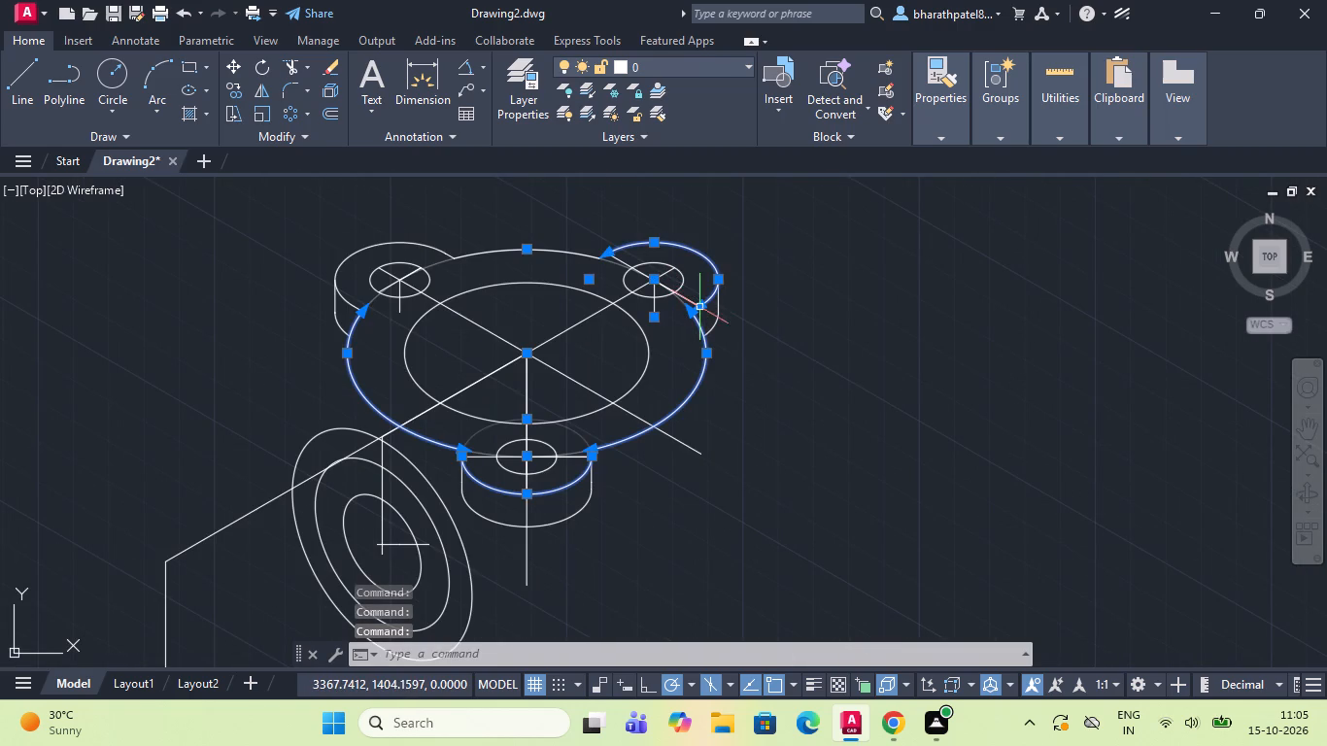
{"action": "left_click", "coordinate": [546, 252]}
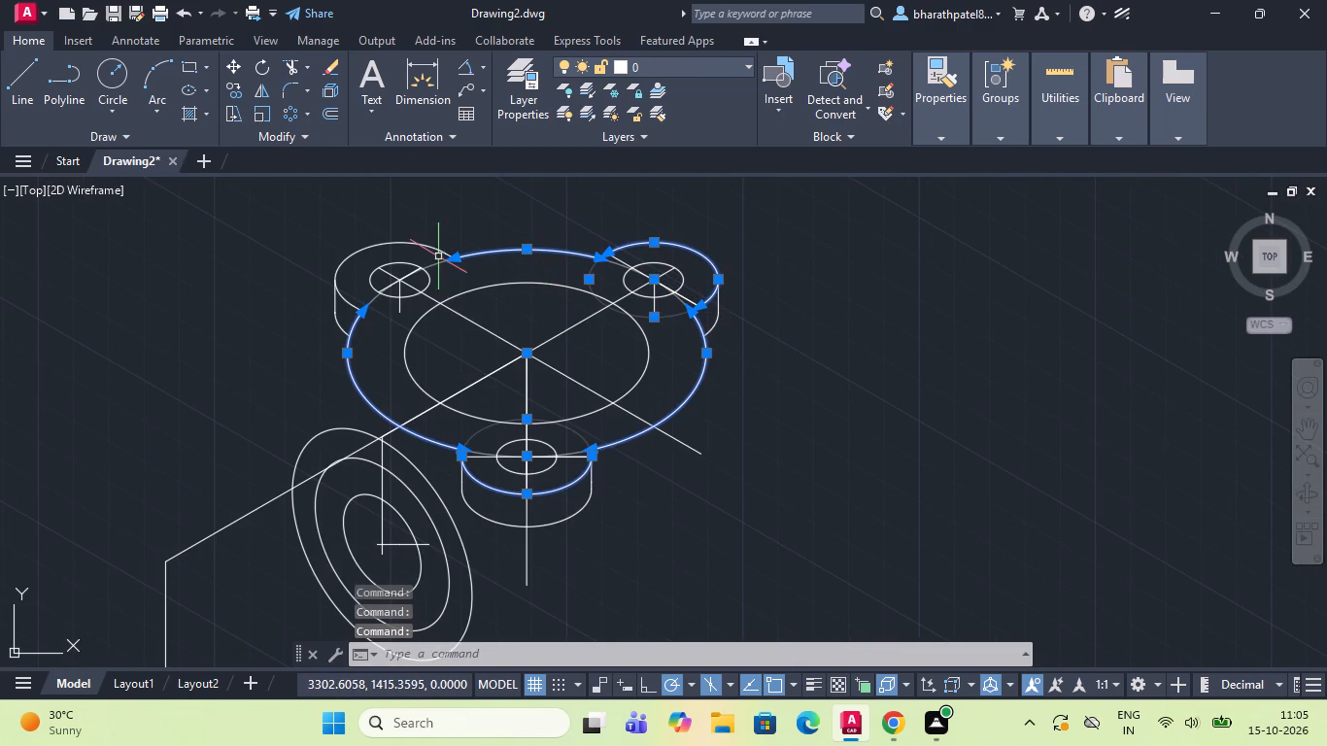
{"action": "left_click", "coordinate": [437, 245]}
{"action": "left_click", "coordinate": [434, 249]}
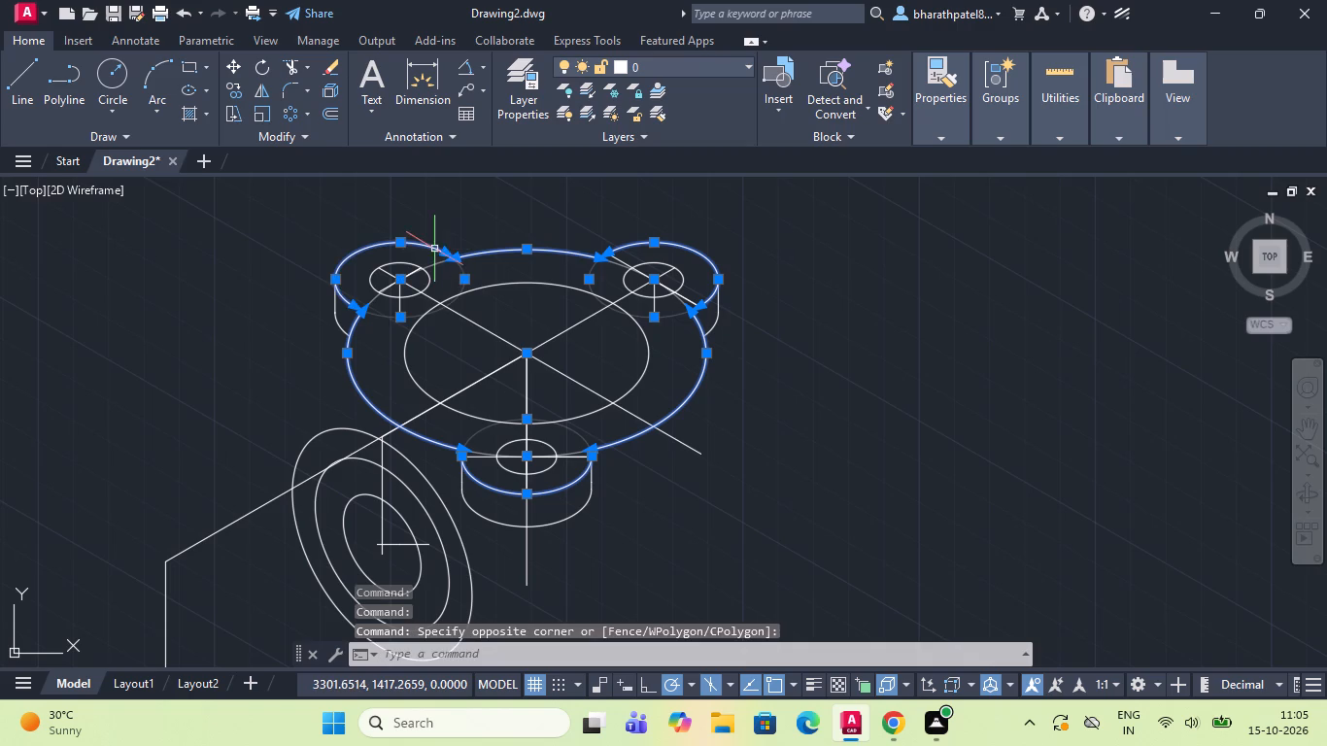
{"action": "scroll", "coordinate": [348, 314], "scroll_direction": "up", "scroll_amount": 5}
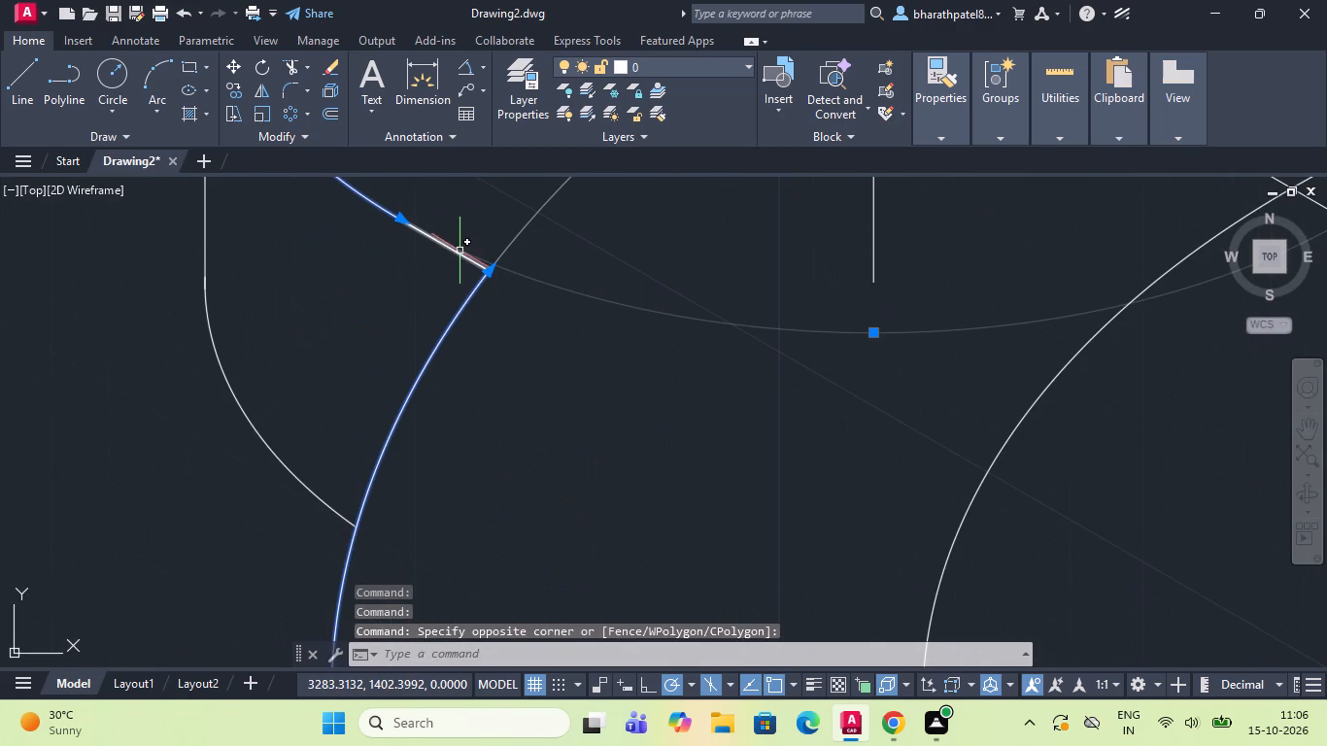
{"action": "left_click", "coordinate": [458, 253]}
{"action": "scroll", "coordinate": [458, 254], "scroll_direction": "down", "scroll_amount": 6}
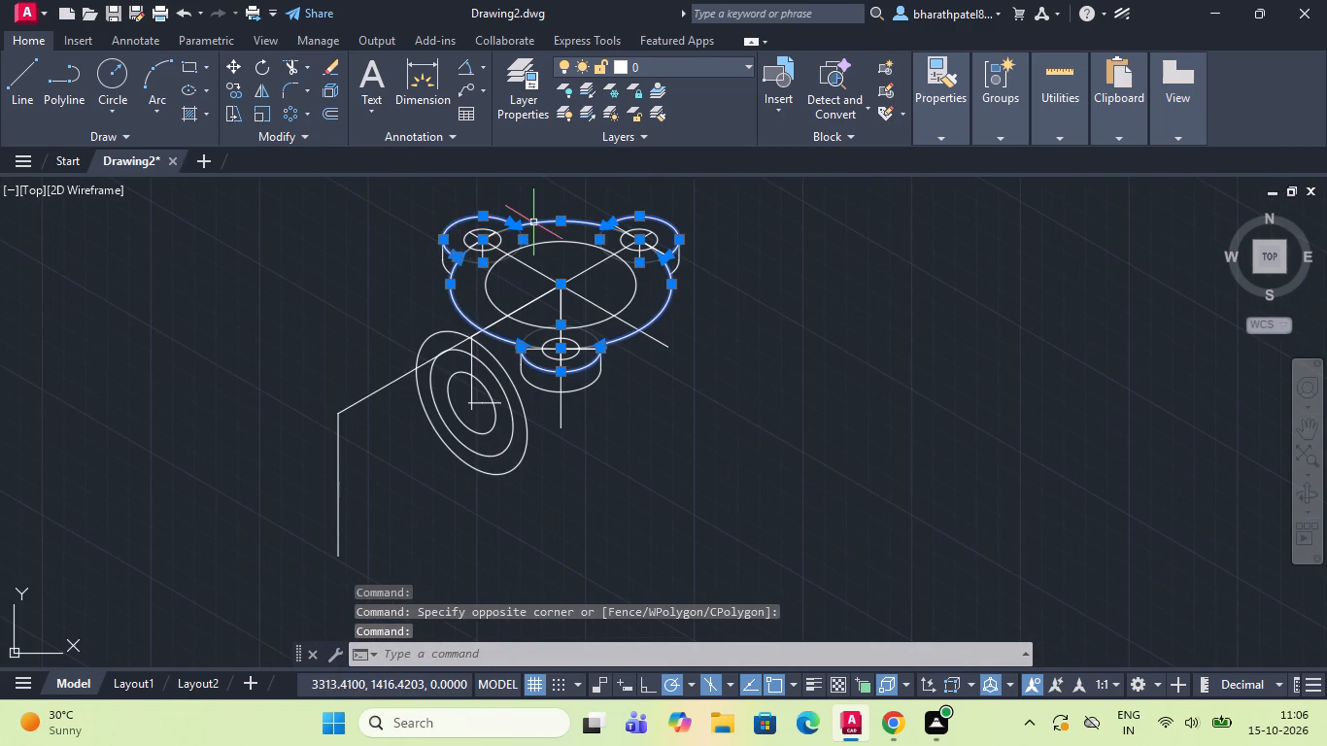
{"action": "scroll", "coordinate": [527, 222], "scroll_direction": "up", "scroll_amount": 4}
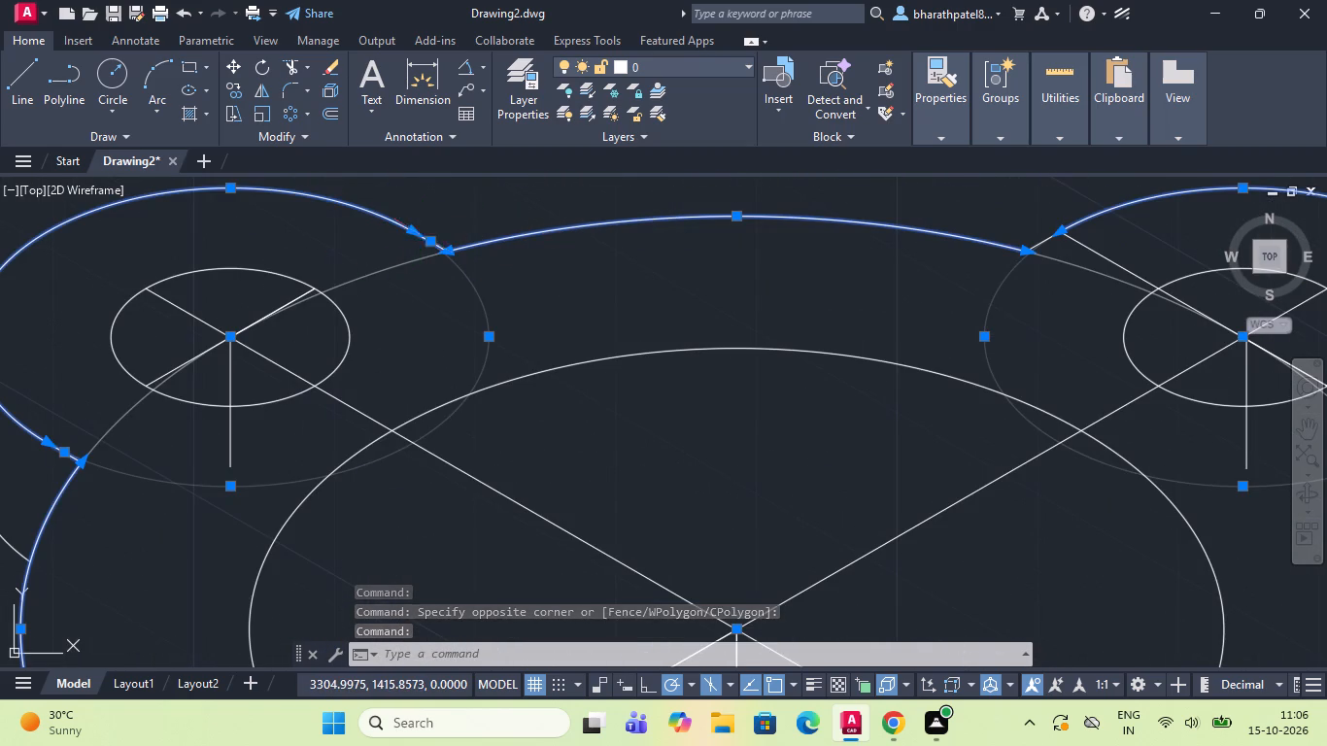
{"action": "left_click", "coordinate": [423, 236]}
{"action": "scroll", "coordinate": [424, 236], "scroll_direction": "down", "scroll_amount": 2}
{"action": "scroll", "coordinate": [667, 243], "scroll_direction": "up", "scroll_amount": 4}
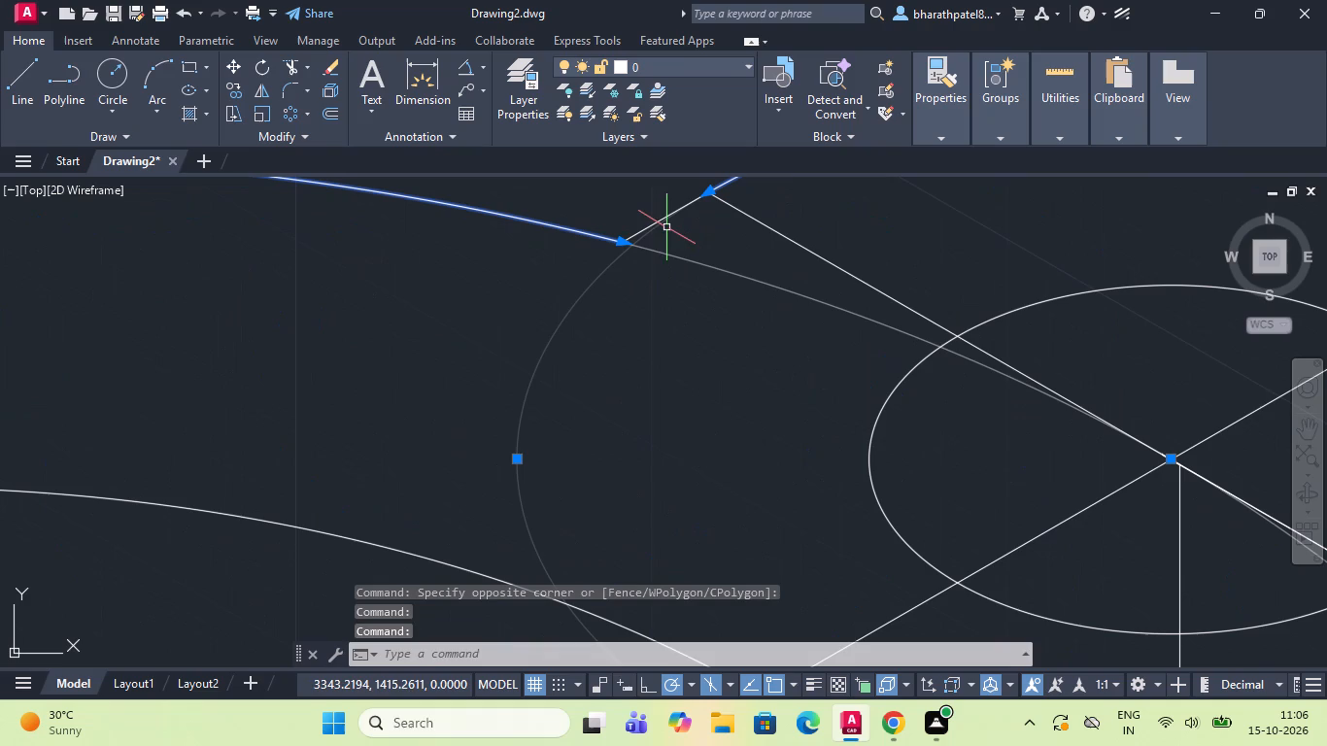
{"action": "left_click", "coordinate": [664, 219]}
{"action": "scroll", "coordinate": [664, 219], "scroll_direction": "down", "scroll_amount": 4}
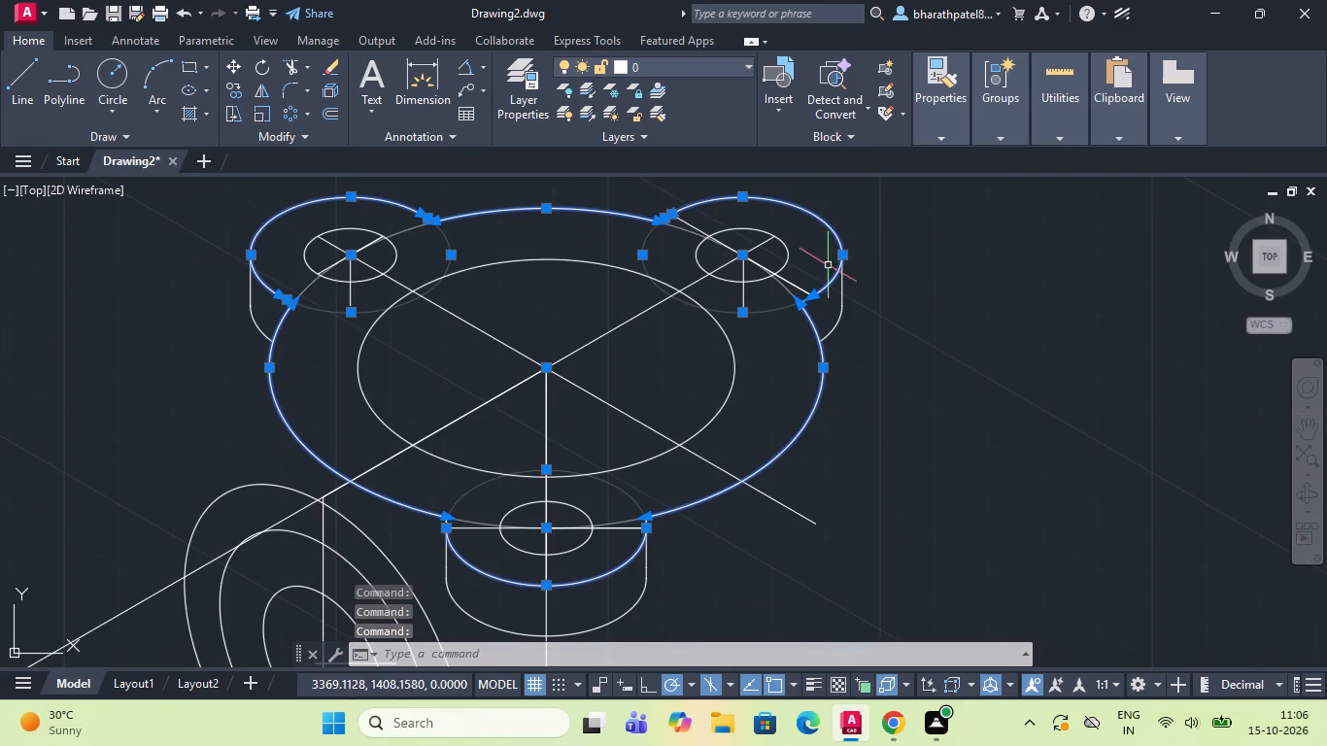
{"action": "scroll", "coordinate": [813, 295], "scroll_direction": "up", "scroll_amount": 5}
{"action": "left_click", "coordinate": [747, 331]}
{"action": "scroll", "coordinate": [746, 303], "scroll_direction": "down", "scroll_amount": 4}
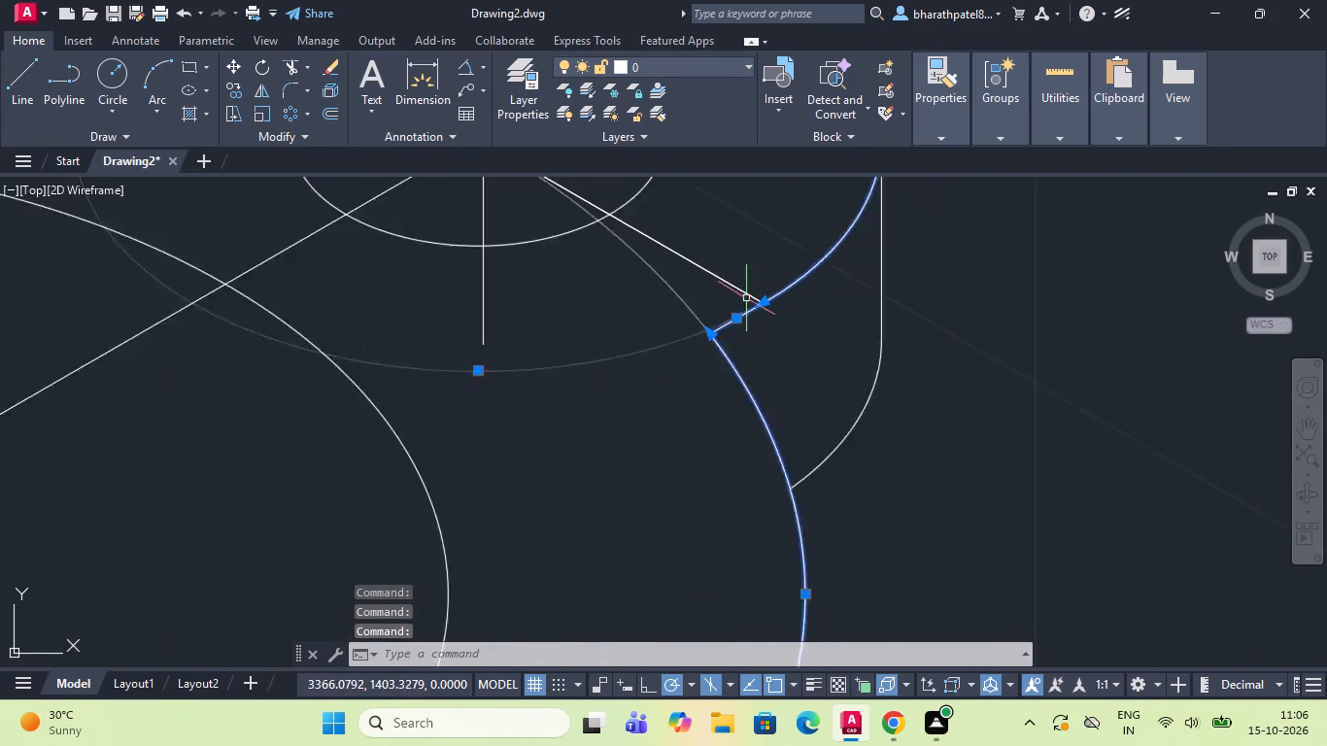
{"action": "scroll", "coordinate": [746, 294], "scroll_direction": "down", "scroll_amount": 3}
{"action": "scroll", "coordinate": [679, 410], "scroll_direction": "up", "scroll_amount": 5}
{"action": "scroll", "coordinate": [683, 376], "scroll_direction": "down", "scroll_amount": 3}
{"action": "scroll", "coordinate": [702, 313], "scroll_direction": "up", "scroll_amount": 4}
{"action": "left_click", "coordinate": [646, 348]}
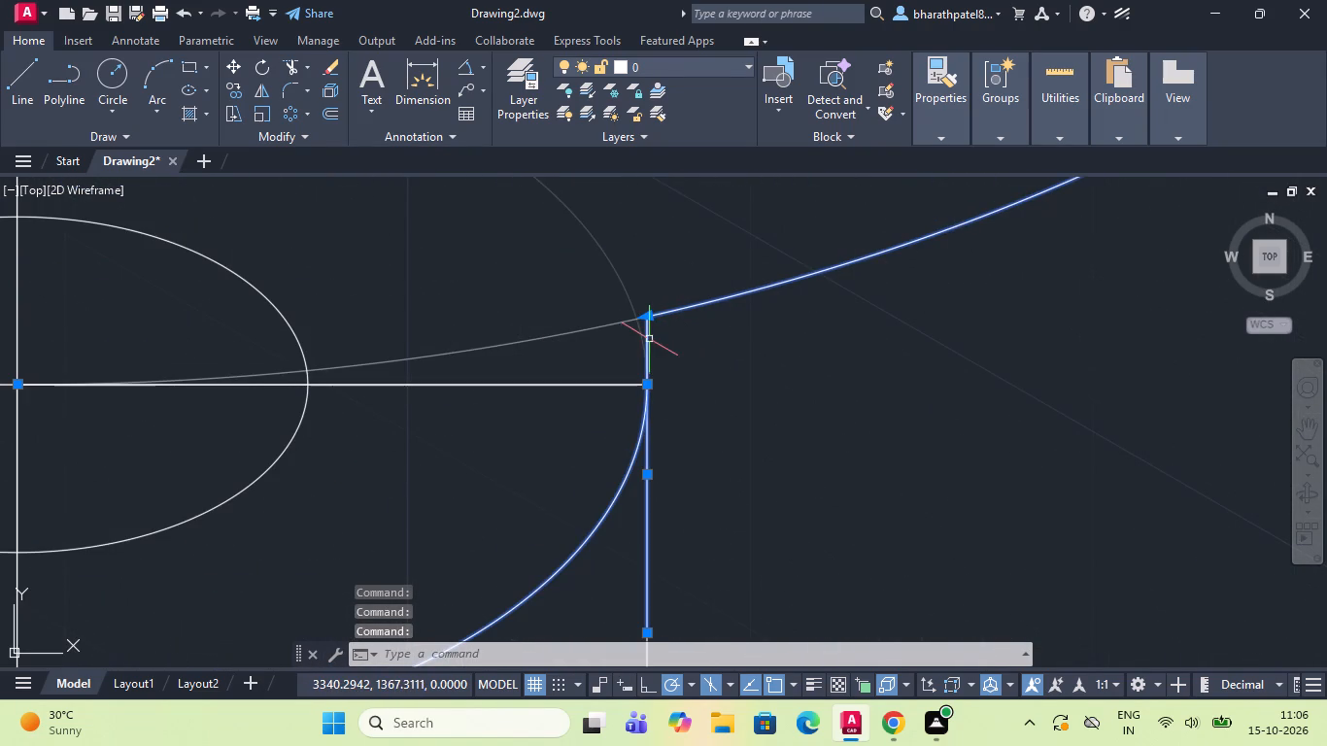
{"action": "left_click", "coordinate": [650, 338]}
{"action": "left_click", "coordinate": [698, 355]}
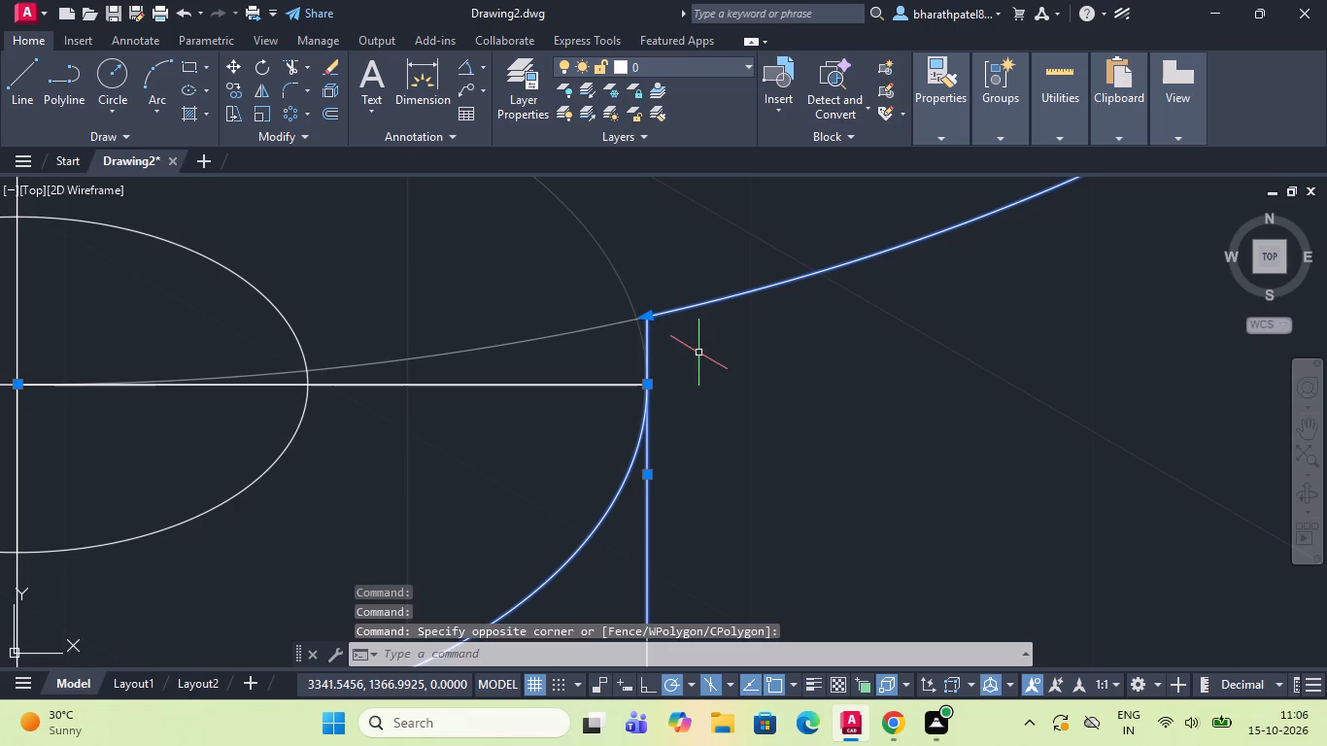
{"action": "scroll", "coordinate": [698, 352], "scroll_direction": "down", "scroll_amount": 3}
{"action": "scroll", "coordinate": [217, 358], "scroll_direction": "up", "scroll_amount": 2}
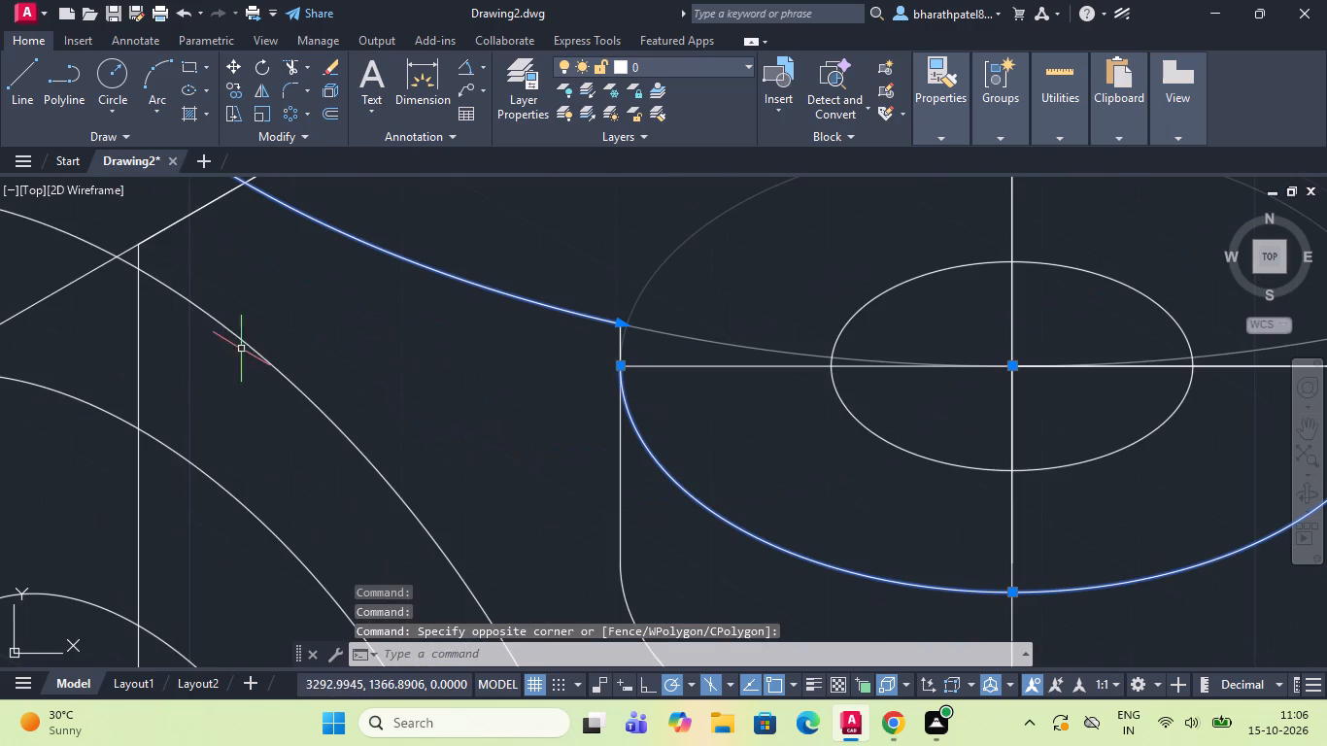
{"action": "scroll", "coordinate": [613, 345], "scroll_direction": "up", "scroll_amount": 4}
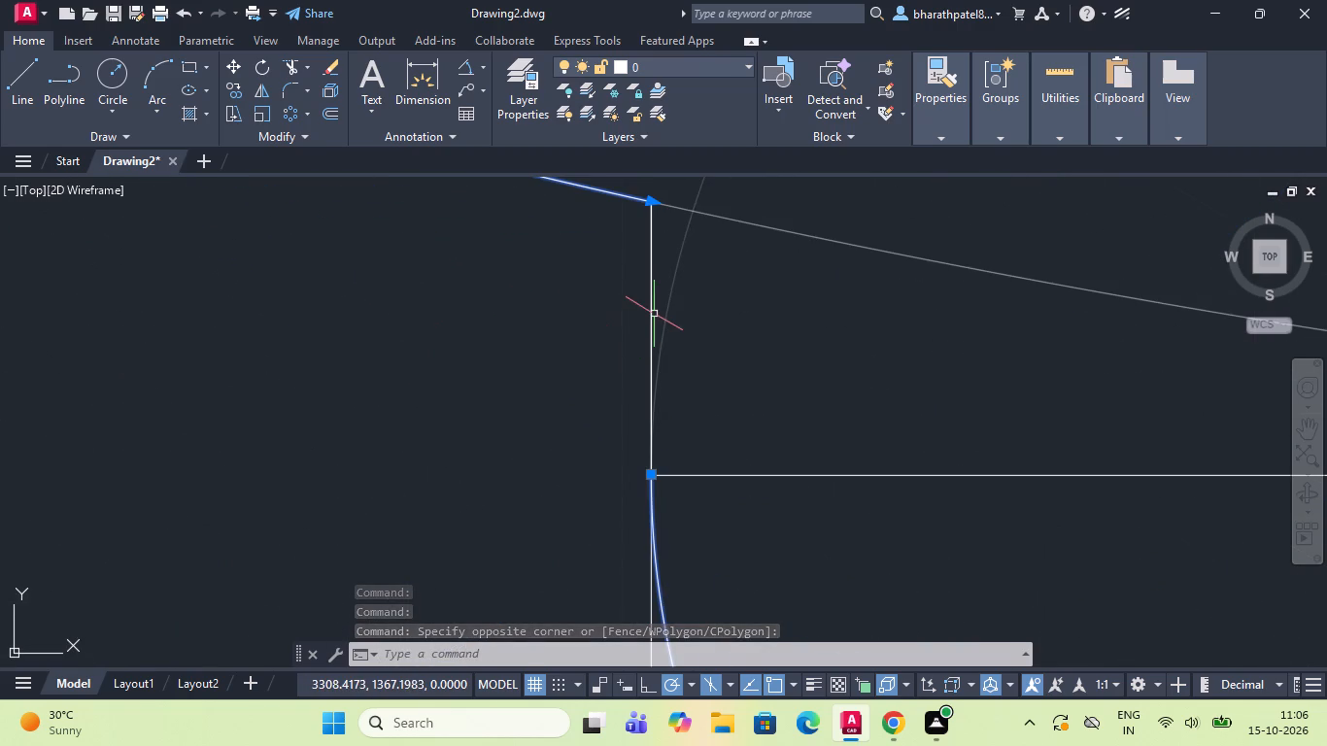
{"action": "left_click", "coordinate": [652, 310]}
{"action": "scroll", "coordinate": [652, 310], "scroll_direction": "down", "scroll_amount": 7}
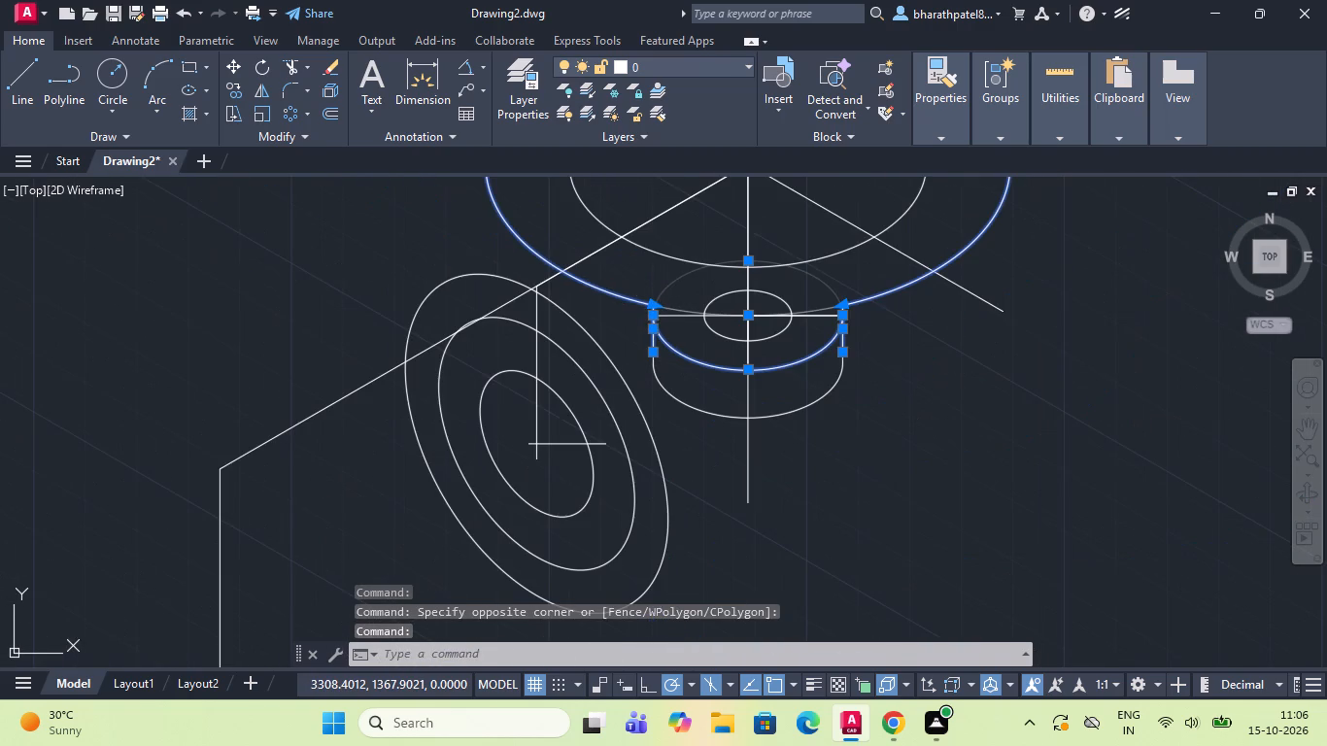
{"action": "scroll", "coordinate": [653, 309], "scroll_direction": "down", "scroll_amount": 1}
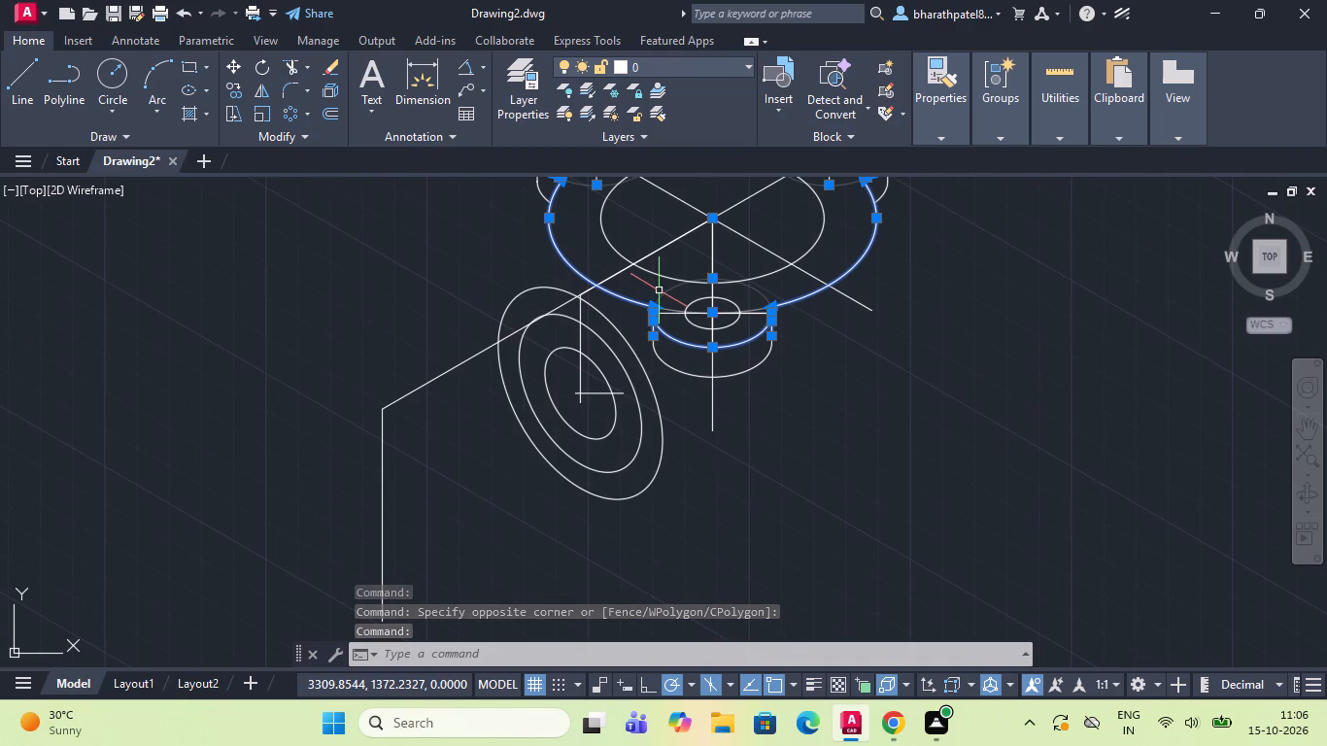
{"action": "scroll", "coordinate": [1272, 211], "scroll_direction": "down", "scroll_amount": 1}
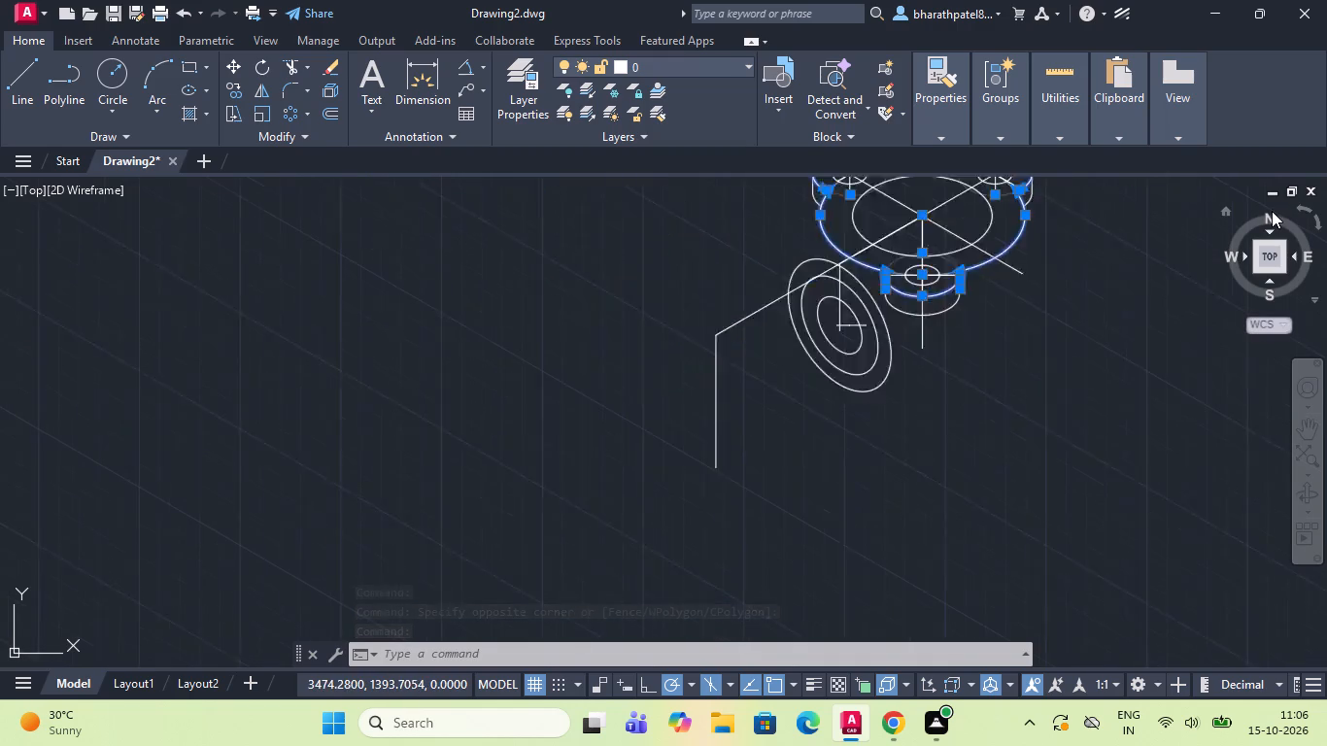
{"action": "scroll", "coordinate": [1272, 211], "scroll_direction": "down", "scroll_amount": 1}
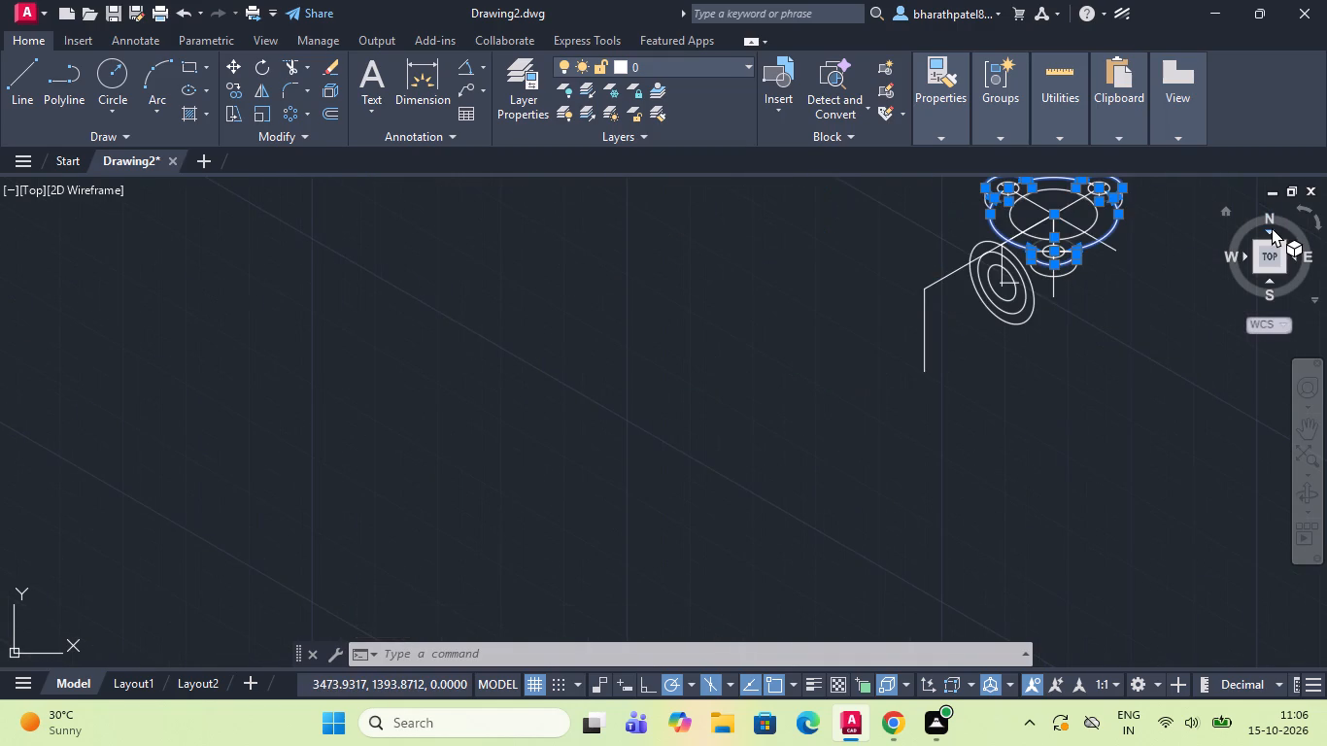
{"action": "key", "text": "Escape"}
Copy the flange's top outline, with its three lobe arcs, front side arcs and short connecting lines, from the flange centre to the central vertical line's lower end.
{"action": "scroll", "coordinate": [1272, 227], "scroll_direction": "down", "scroll_amount": 1}
{"action": "scroll", "coordinate": [914, 266], "scroll_direction": "down", "scroll_amount": 1}
{"action": "scroll", "coordinate": [1056, 241], "scroll_direction": "up", "scroll_amount": 1}
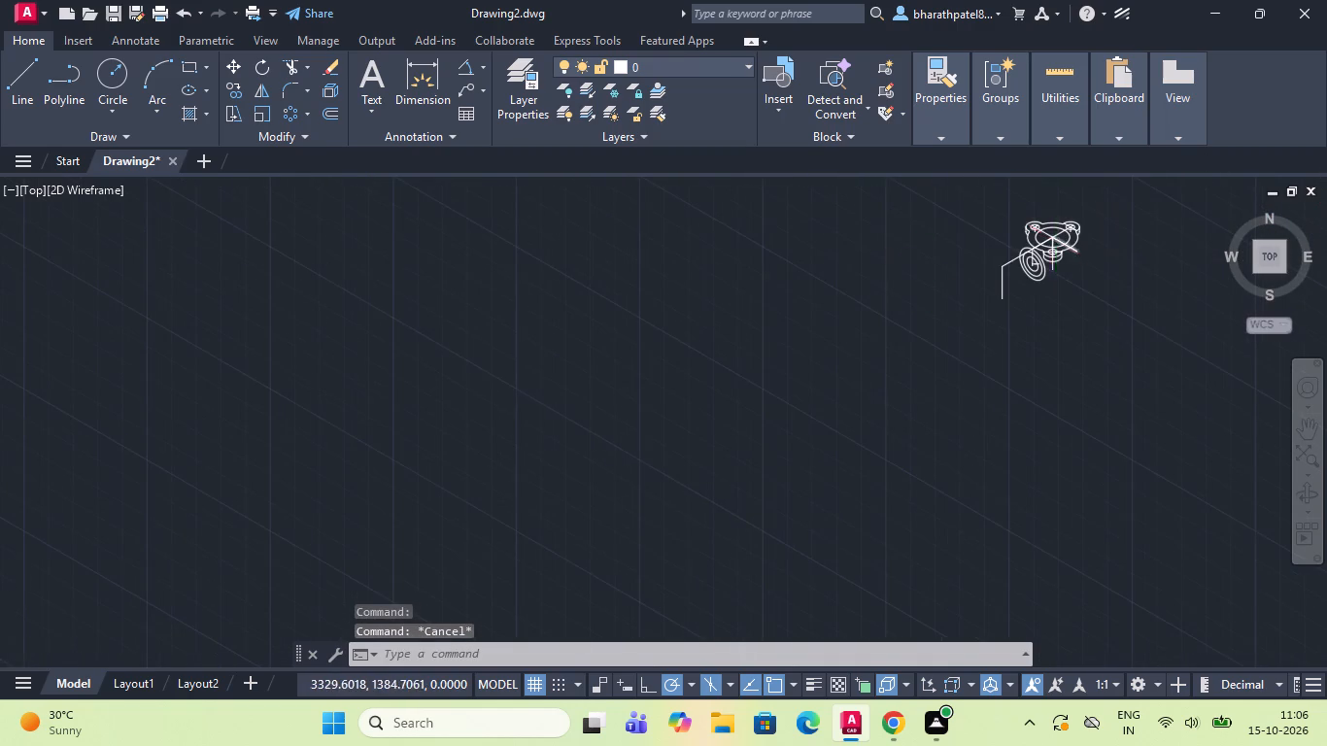
{"action": "scroll", "coordinate": [1056, 241], "scroll_direction": "up", "scroll_amount": 2}
{"action": "scroll", "coordinate": [1056, 239], "scroll_direction": "down", "scroll_amount": 3}
{"action": "scroll", "coordinate": [1103, 224], "scroll_direction": "up", "scroll_amount": 4}
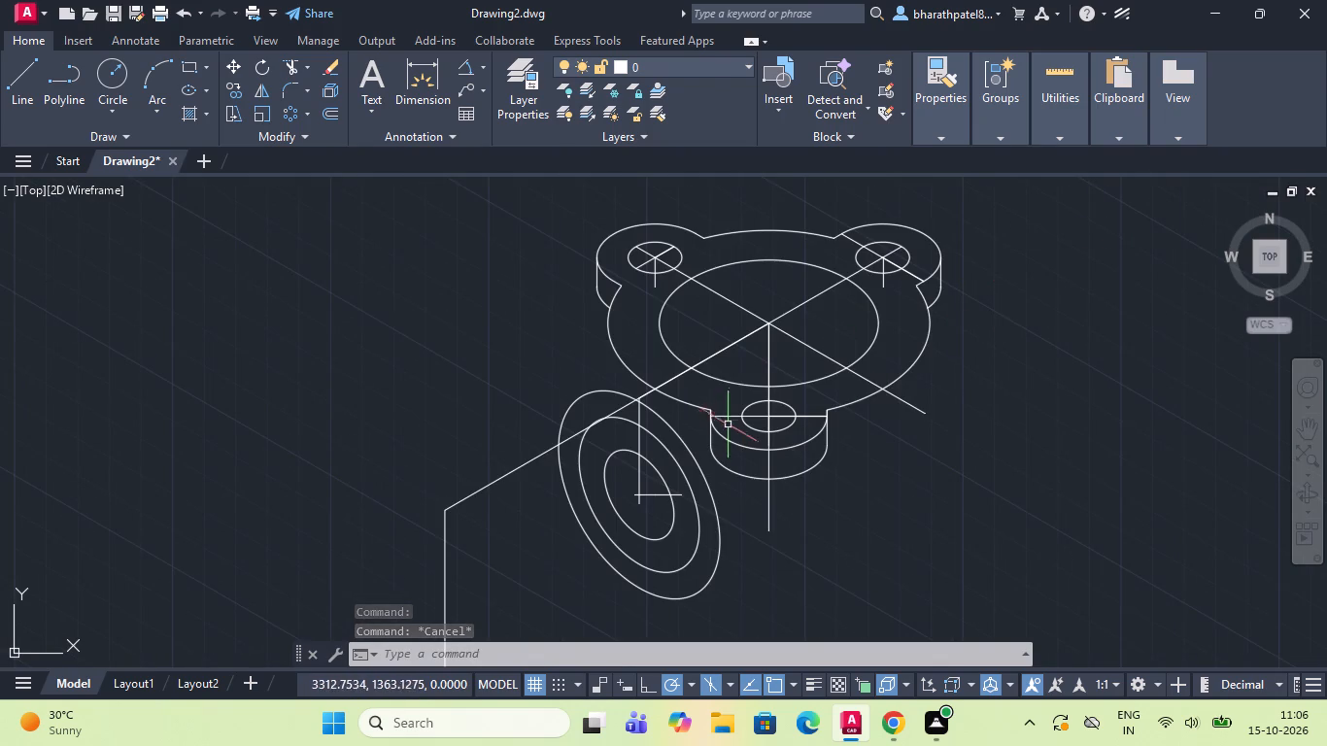
{"action": "scroll", "coordinate": [732, 412], "scroll_direction": "up", "scroll_amount": 1}
{"action": "left_click", "coordinate": [725, 454]}
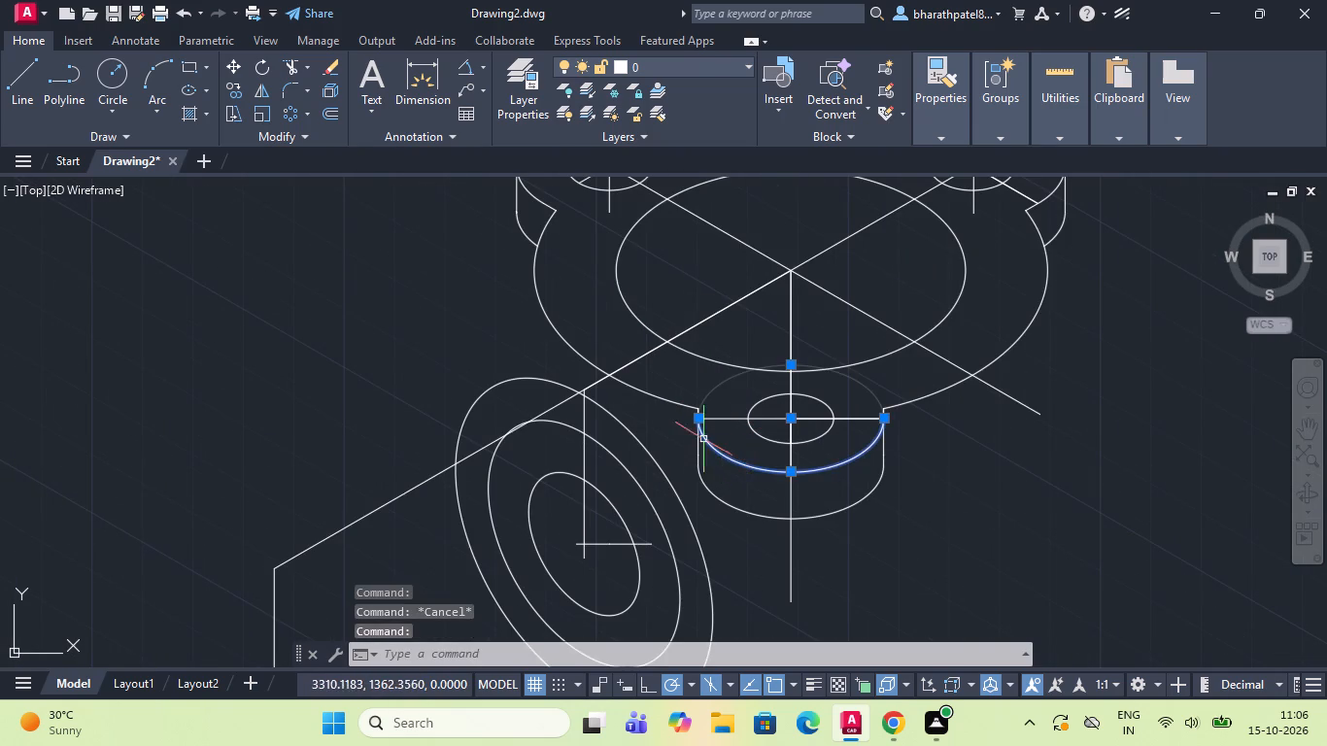
{"action": "scroll", "coordinate": [699, 436], "scroll_direction": "up", "scroll_amount": 4}
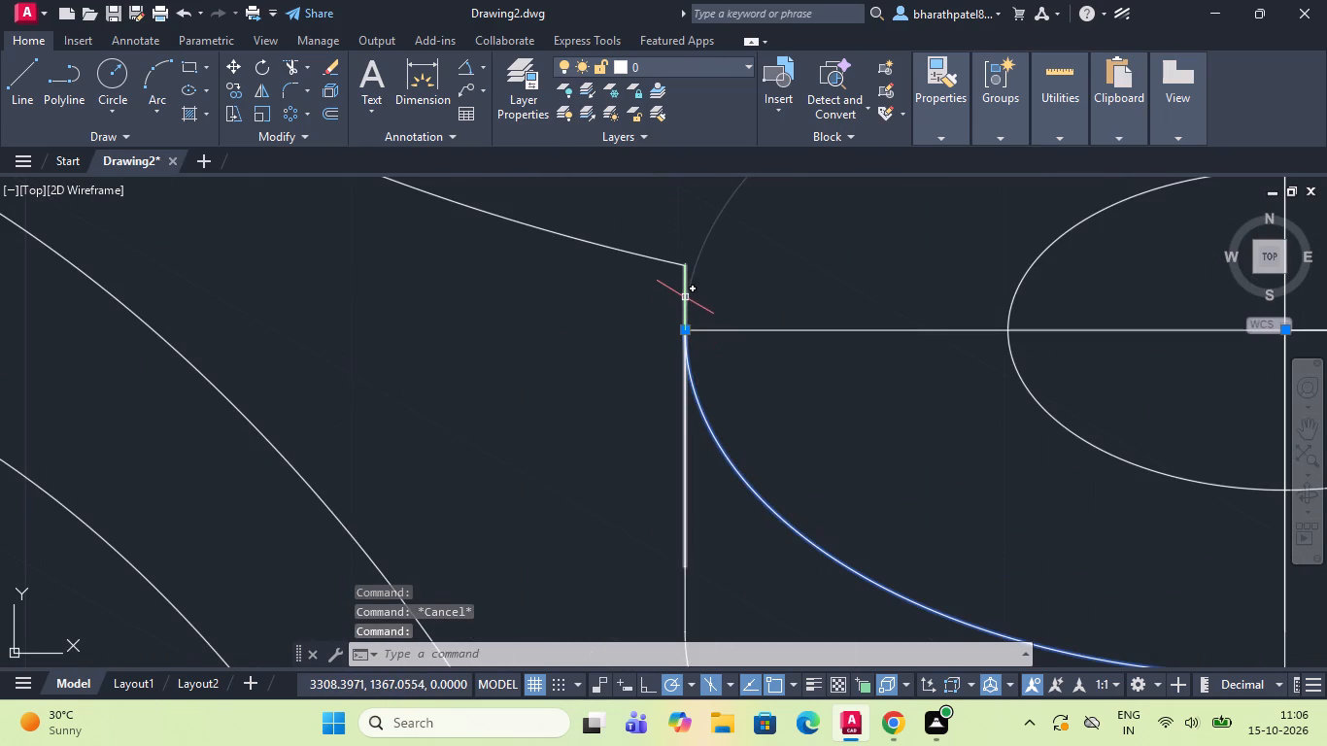
{"action": "left_click", "coordinate": [685, 295]}
{"action": "left_click", "coordinate": [665, 259]}
{"action": "scroll", "coordinate": [665, 260], "scroll_direction": "down", "scroll_amount": 3}
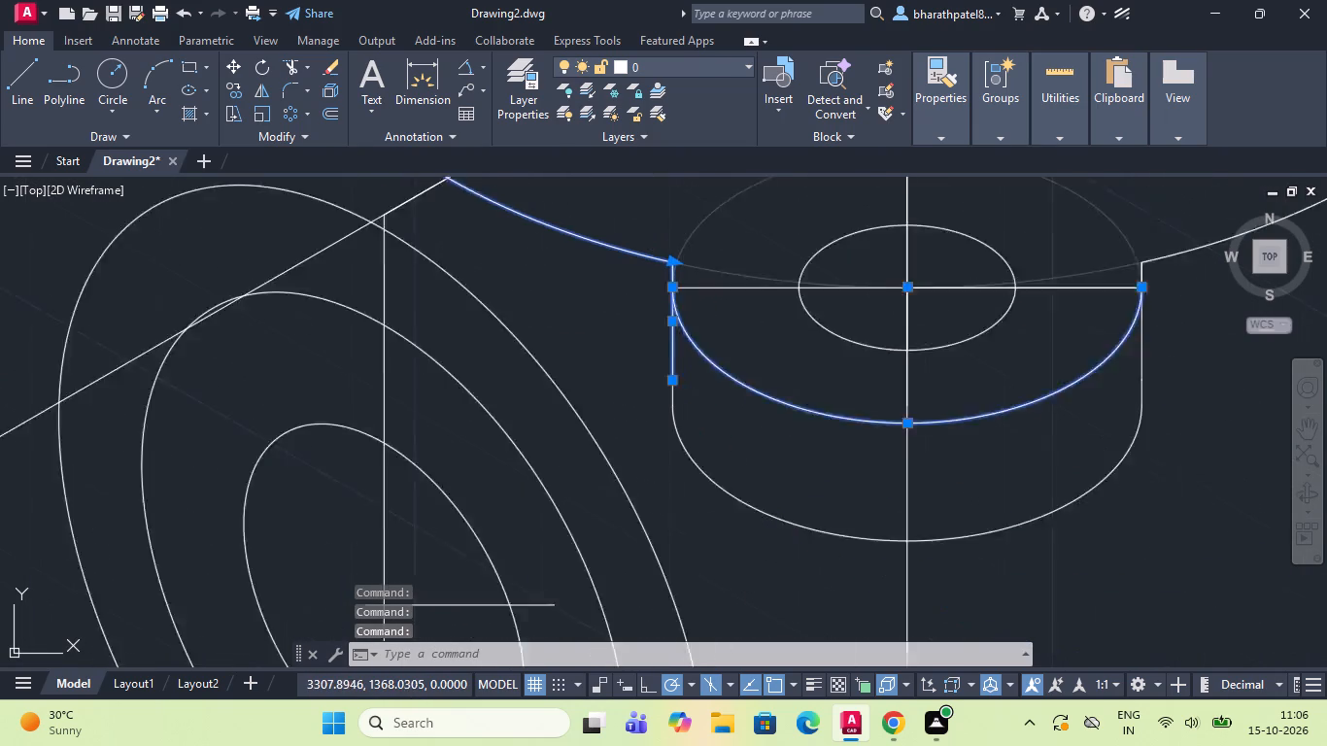
{"action": "scroll", "coordinate": [1000, 255], "scroll_direction": "up", "scroll_amount": 4}
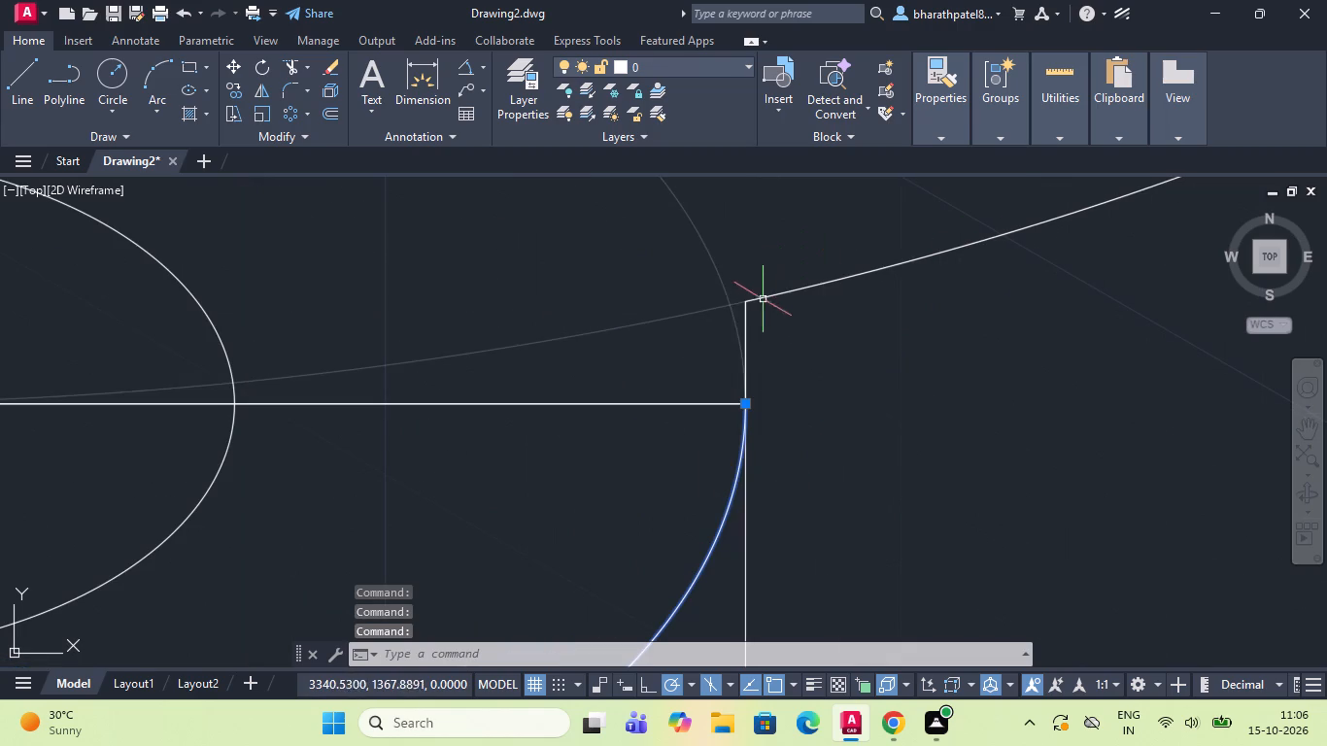
{"action": "left_click", "coordinate": [745, 328]}
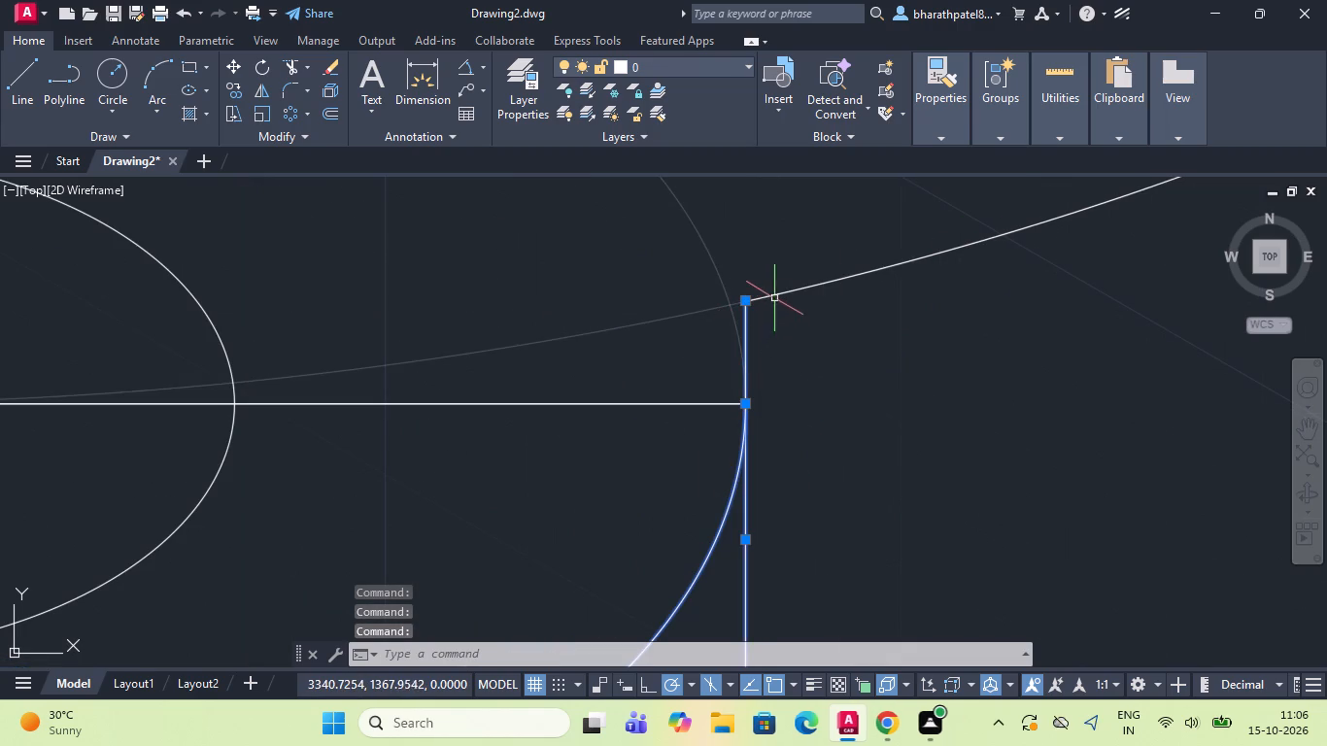
{"action": "left_click", "coordinate": [775, 291]}
{"action": "scroll", "coordinate": [775, 291], "scroll_direction": "down", "scroll_amount": 7}
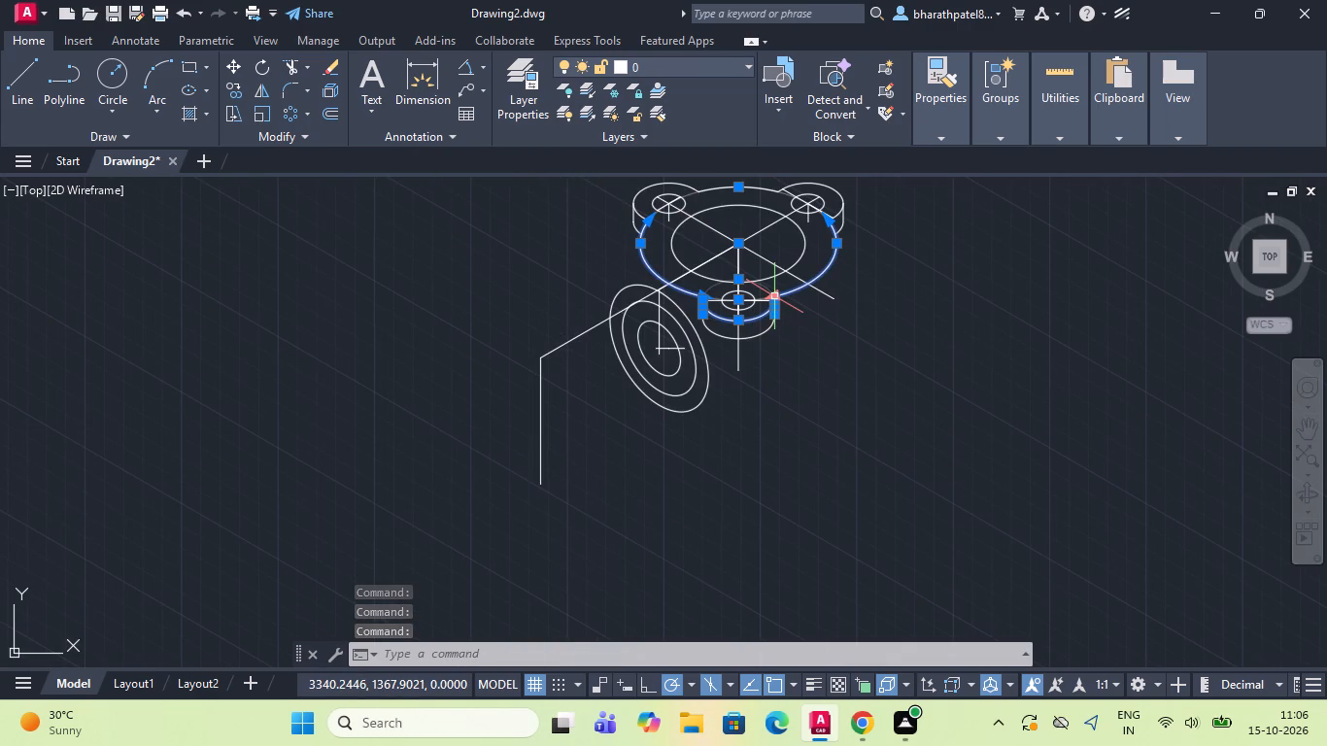
{"action": "scroll", "coordinate": [601, 254], "scroll_direction": "down", "scroll_amount": 2}
{"action": "scroll", "coordinate": [610, 220], "scroll_direction": "up", "scroll_amount": 4}
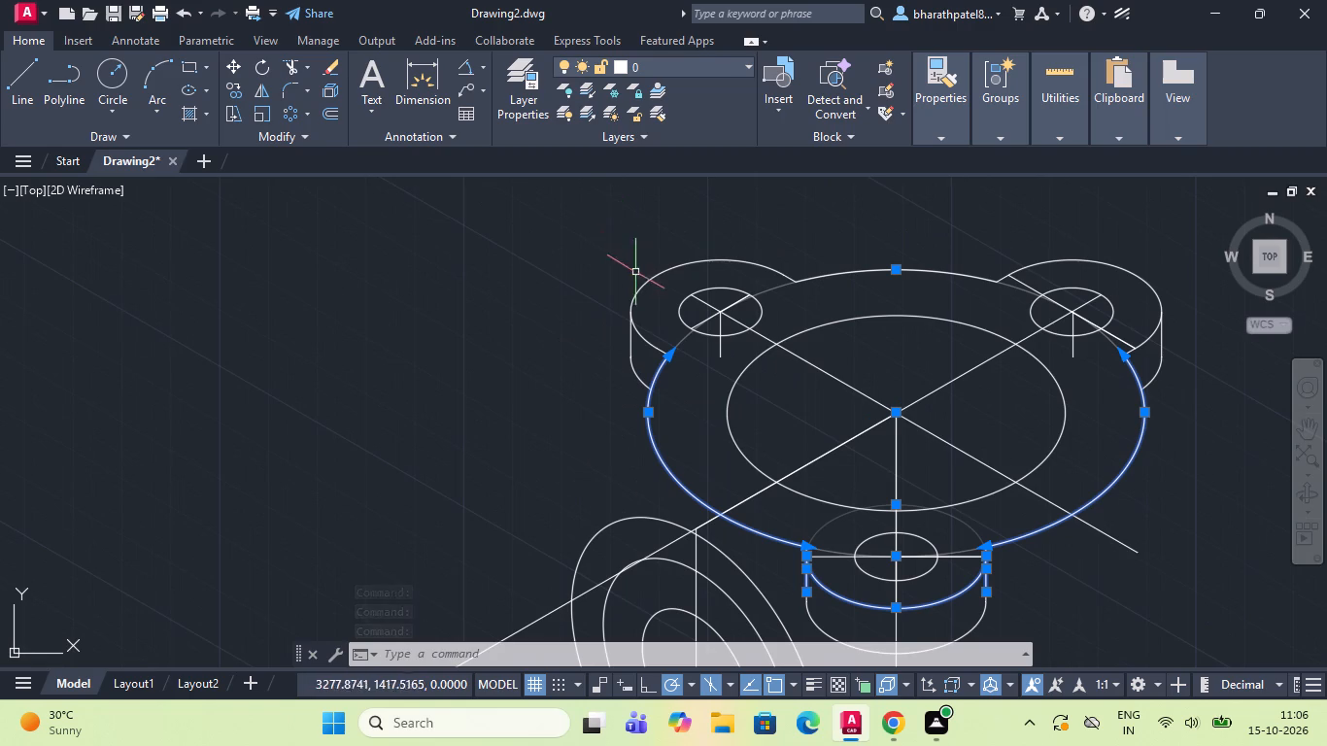
{"action": "left_click", "coordinate": [640, 287]}
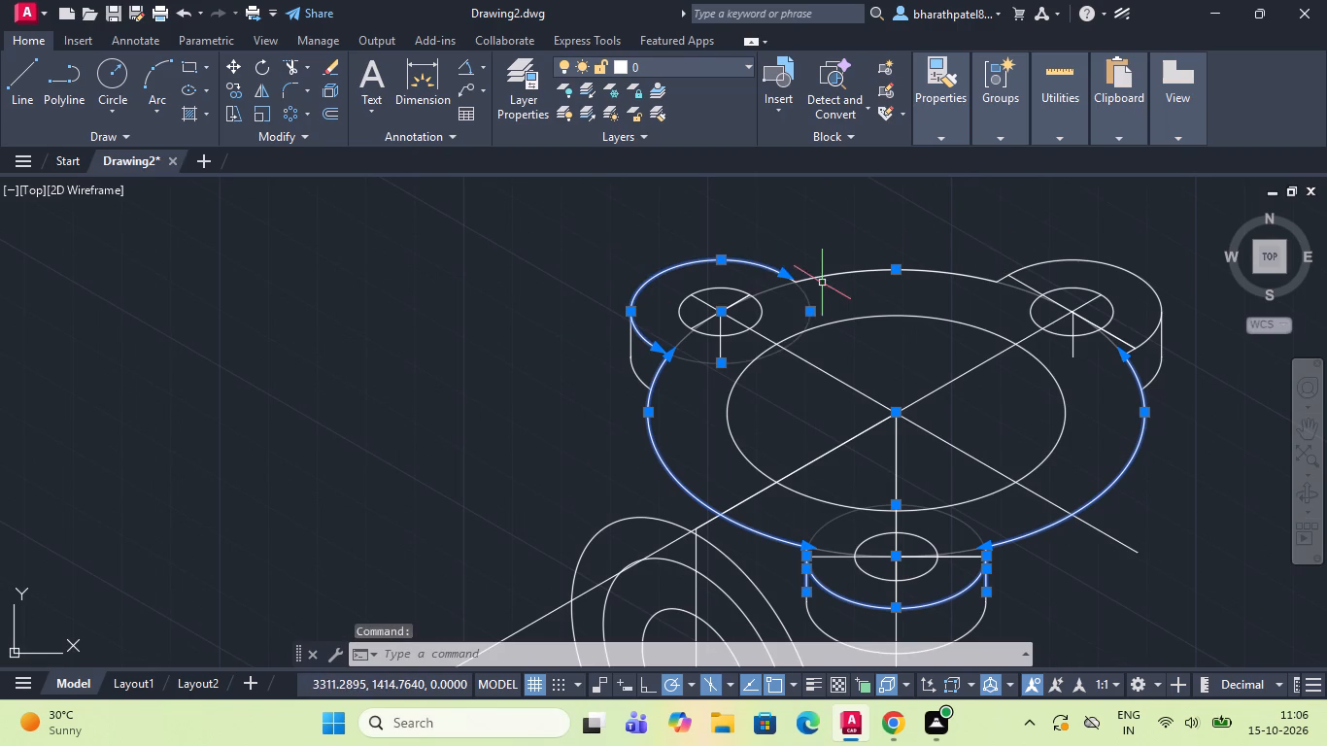
{"action": "scroll", "coordinate": [777, 283], "scroll_direction": "up", "scroll_amount": 5}
{"action": "left_click", "coordinate": [893, 224]}
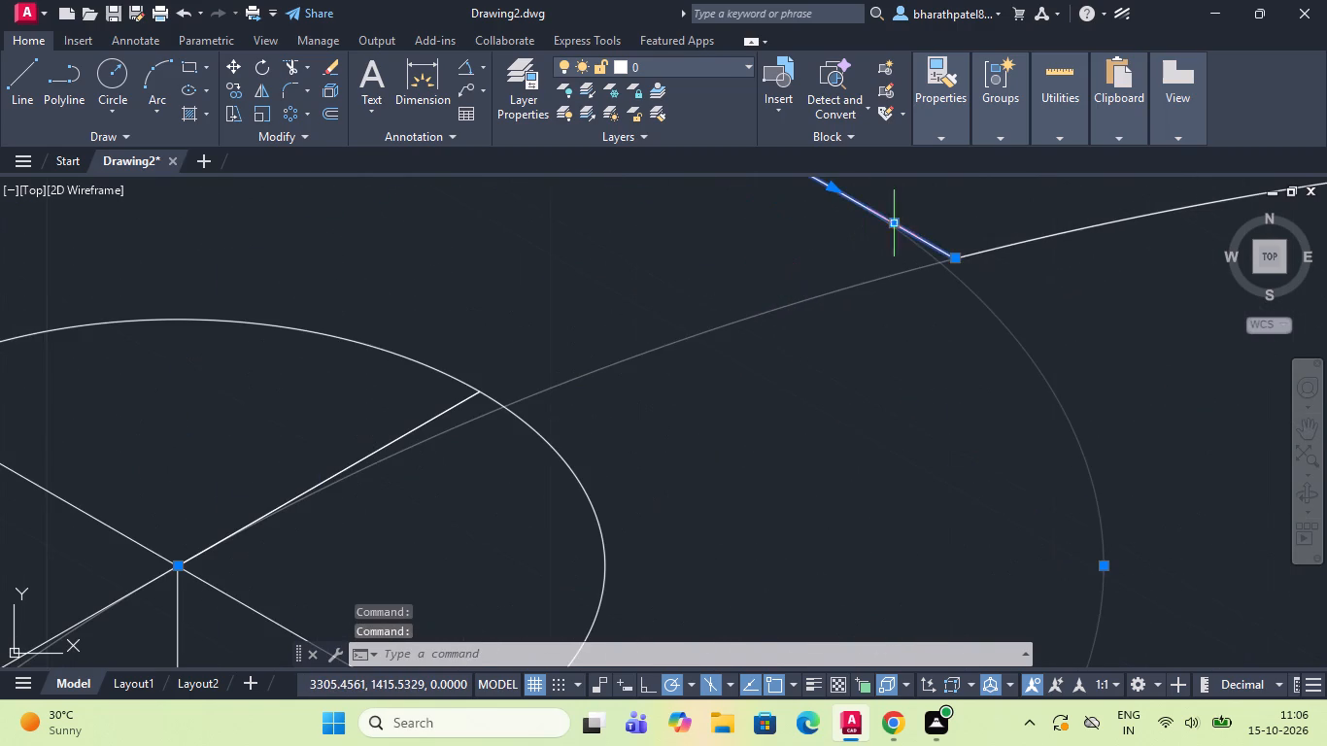
{"action": "scroll", "coordinate": [893, 224], "scroll_direction": "down", "scroll_amount": 5}
{"action": "scroll", "coordinate": [775, 296], "scroll_direction": "up", "scroll_amount": 4}
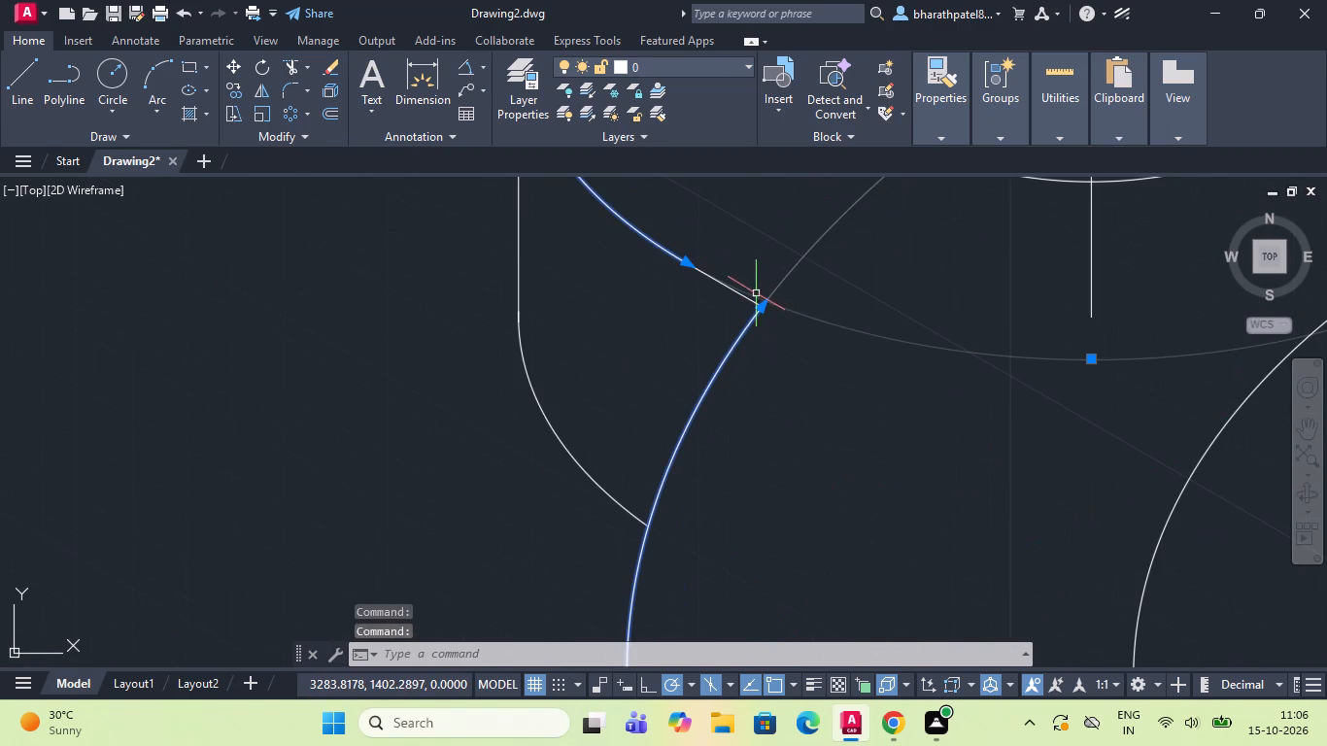
{"action": "left_click", "coordinate": [746, 296]}
{"action": "scroll", "coordinate": [746, 293], "scroll_direction": "down", "scroll_amount": 5}
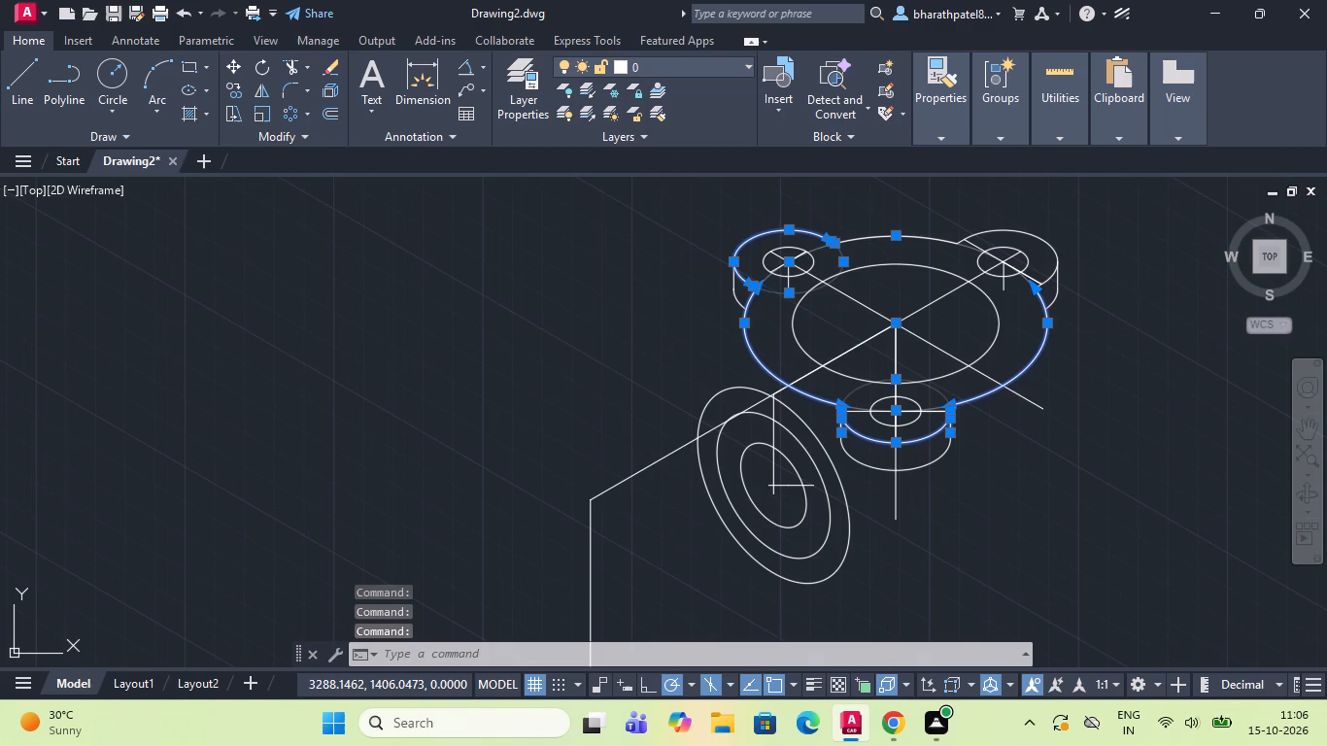
{"action": "scroll", "coordinate": [1215, 306], "scroll_direction": "down", "scroll_amount": 1}
{"action": "scroll", "coordinate": [1109, 279], "scroll_direction": "up", "scroll_amount": 2}
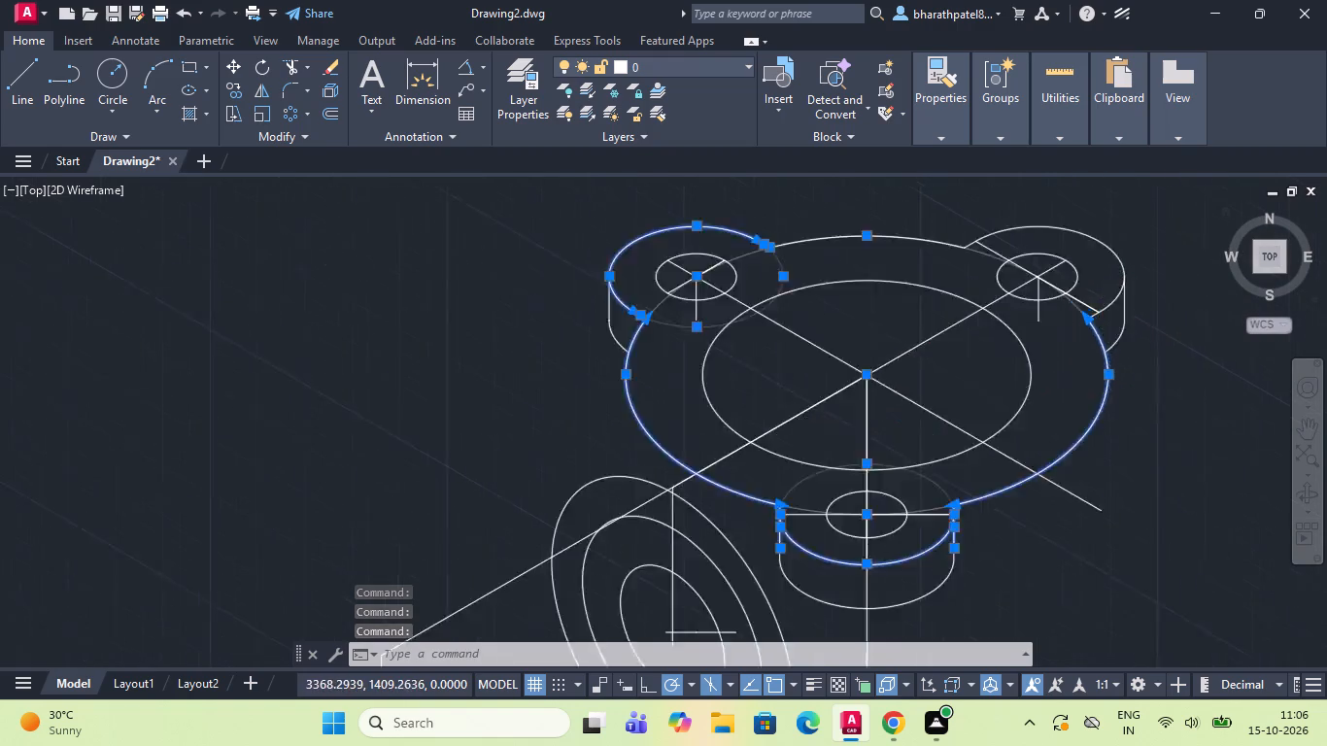
{"action": "scroll", "coordinate": [1109, 279], "scroll_direction": "up", "scroll_amount": 2}
{"action": "left_click", "coordinate": [1114, 335]}
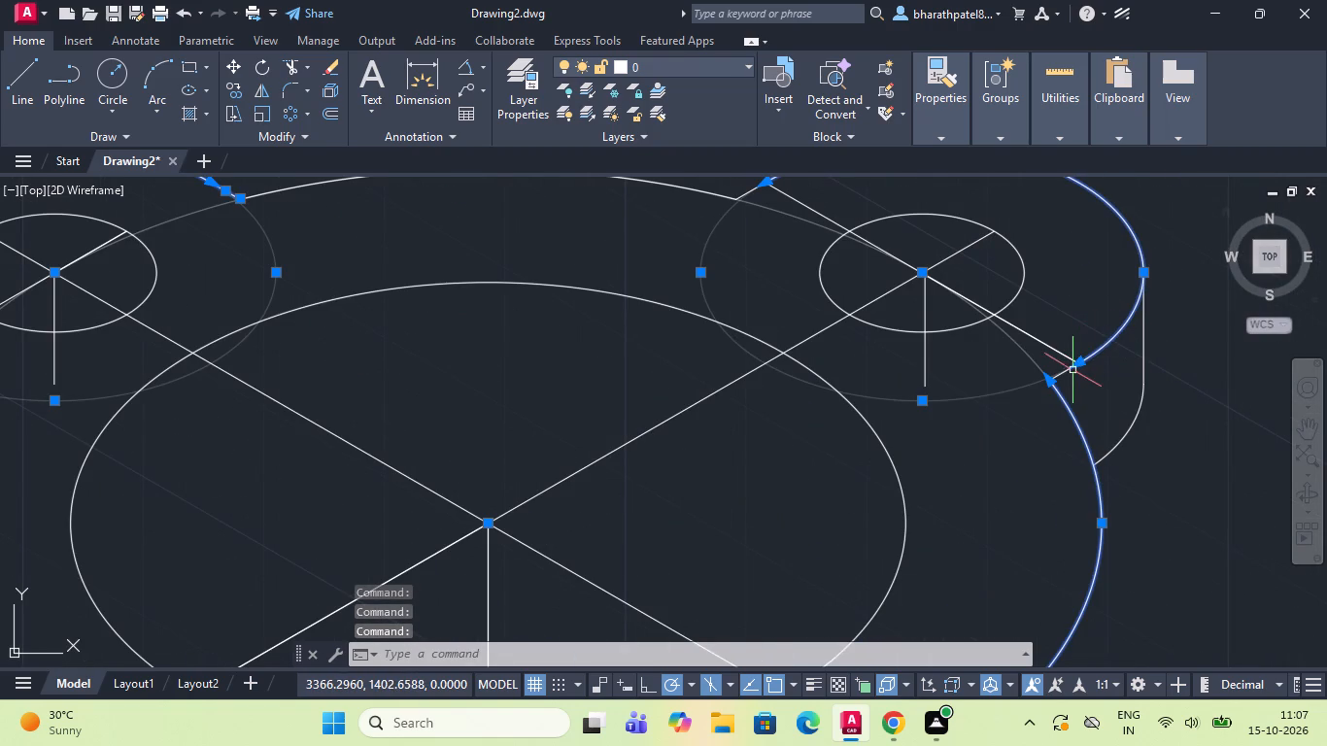
{"action": "left_click", "coordinate": [1072, 370]}
{"action": "scroll", "coordinate": [1073, 365], "scroll_direction": "down", "scroll_amount": 2}
{"action": "scroll", "coordinate": [1031, 284], "scroll_direction": "down", "scroll_amount": 1}
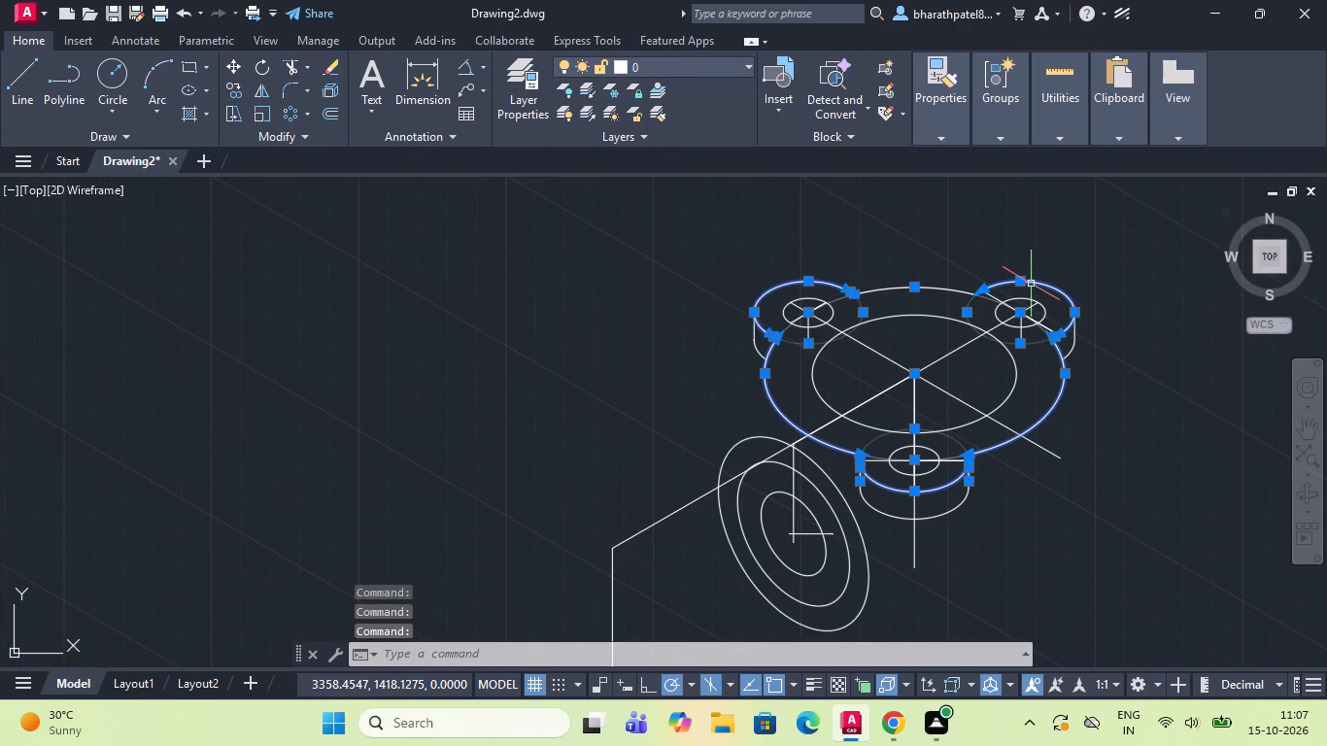
{"action": "scroll", "coordinate": [983, 288], "scroll_direction": "down", "scroll_amount": 1}
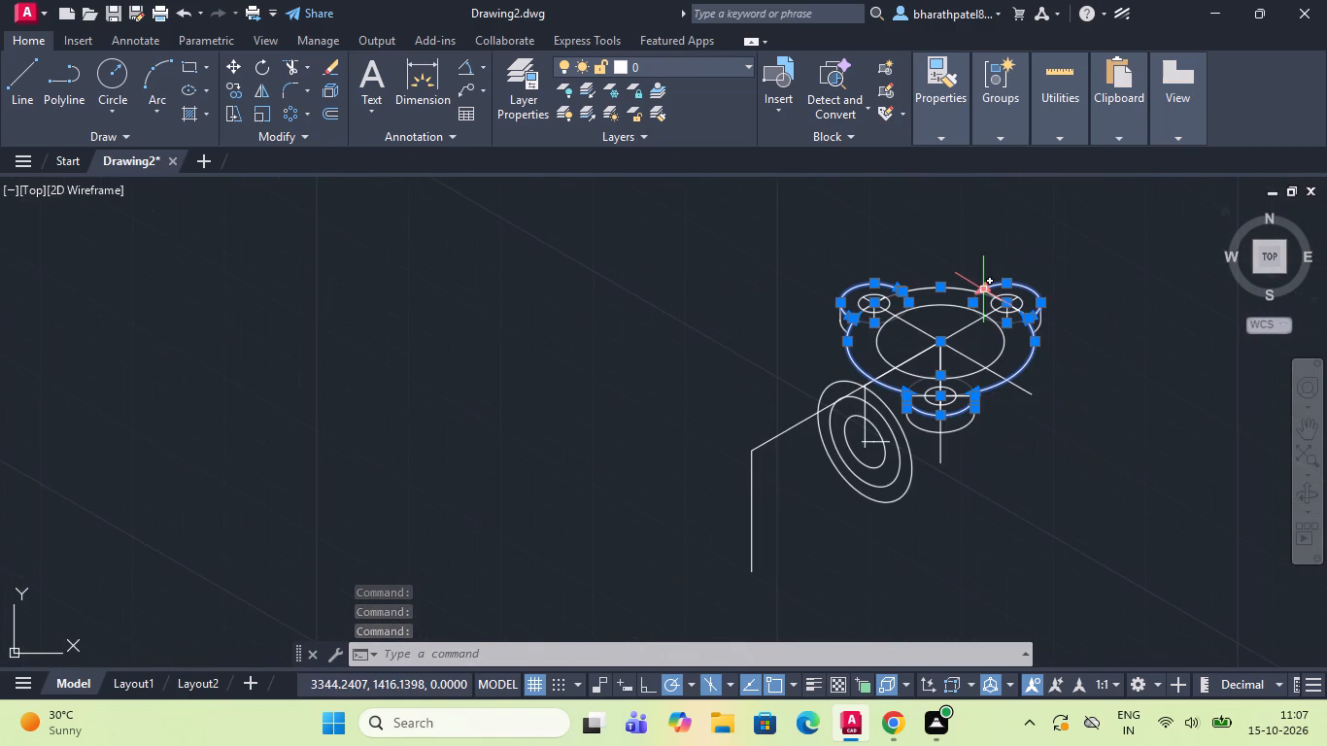
{"action": "scroll", "coordinate": [982, 288], "scroll_direction": "down", "scroll_amount": 1}
{"action": "scroll", "coordinate": [982, 288], "scroll_direction": "up", "scroll_amount": 2}
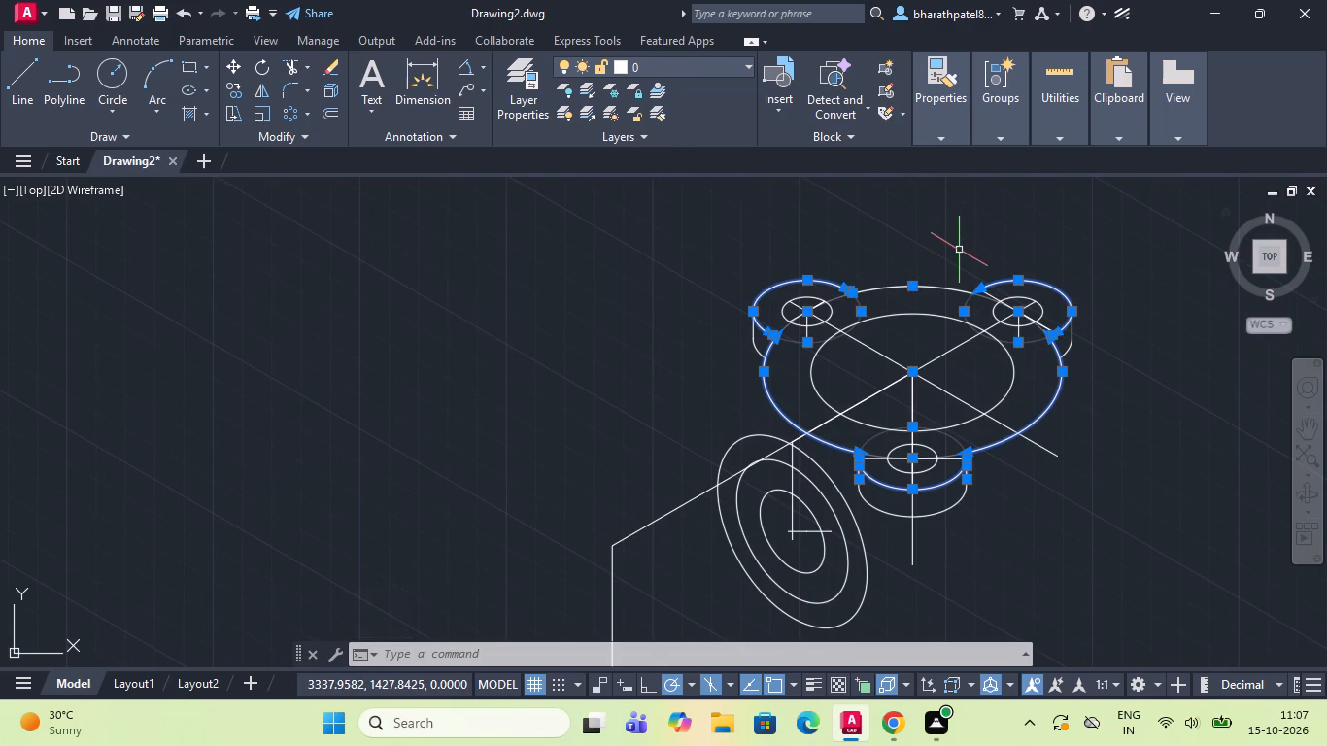
{"action": "left_click", "coordinate": [230, 88]}
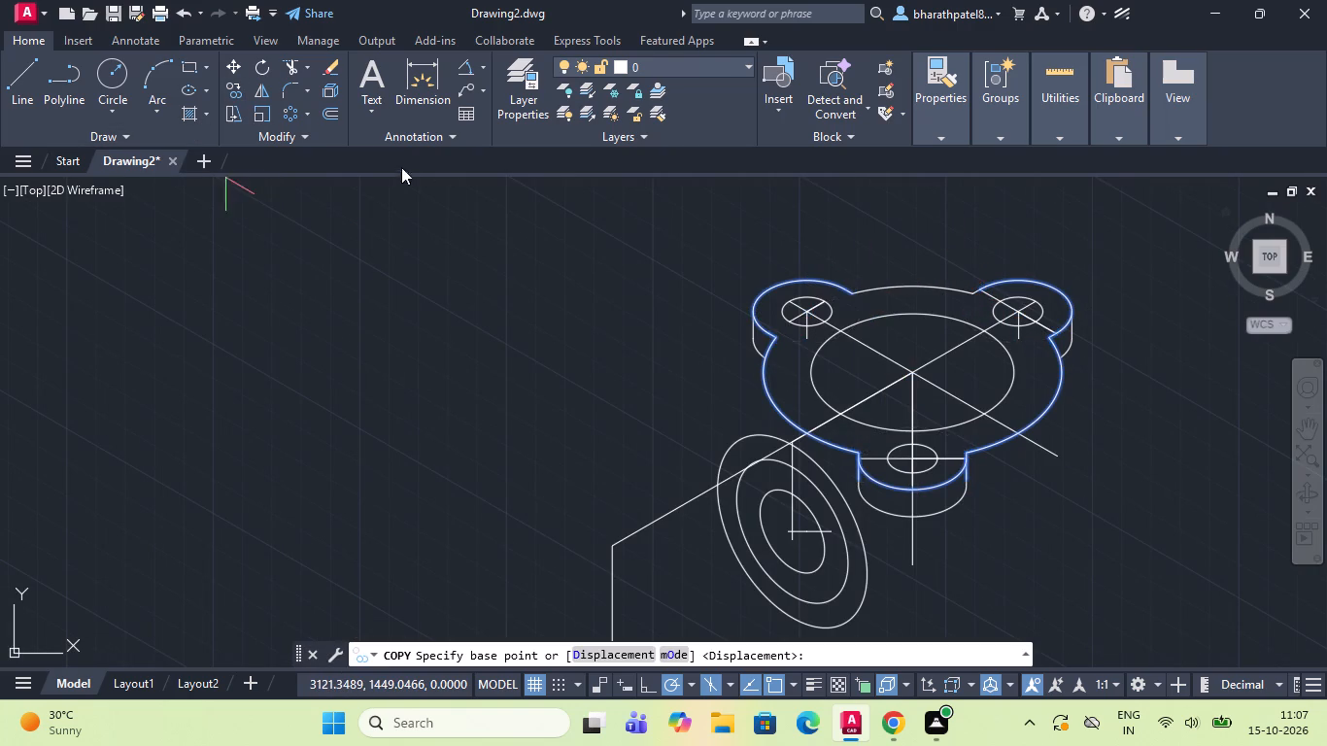
{"action": "scroll", "coordinate": [520, 259], "scroll_direction": "down", "scroll_amount": 1}
{"action": "scroll", "coordinate": [707, 379], "scroll_direction": "down", "scroll_amount": 1}
{"action": "scroll", "coordinate": [729, 484], "scroll_direction": "up", "scroll_amount": 2}
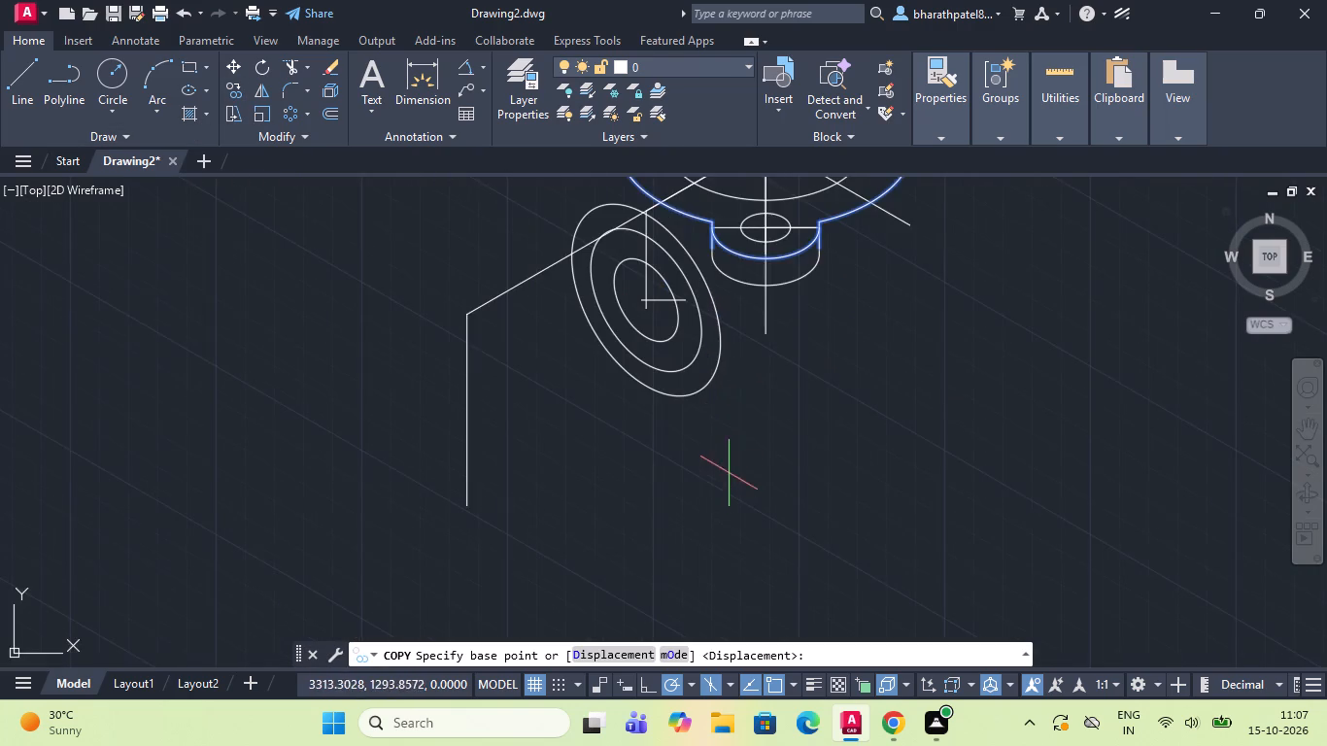
{"action": "scroll", "coordinate": [745, 395], "scroll_direction": "down", "scroll_amount": 1}
{"action": "left_click", "coordinate": [753, 241]}
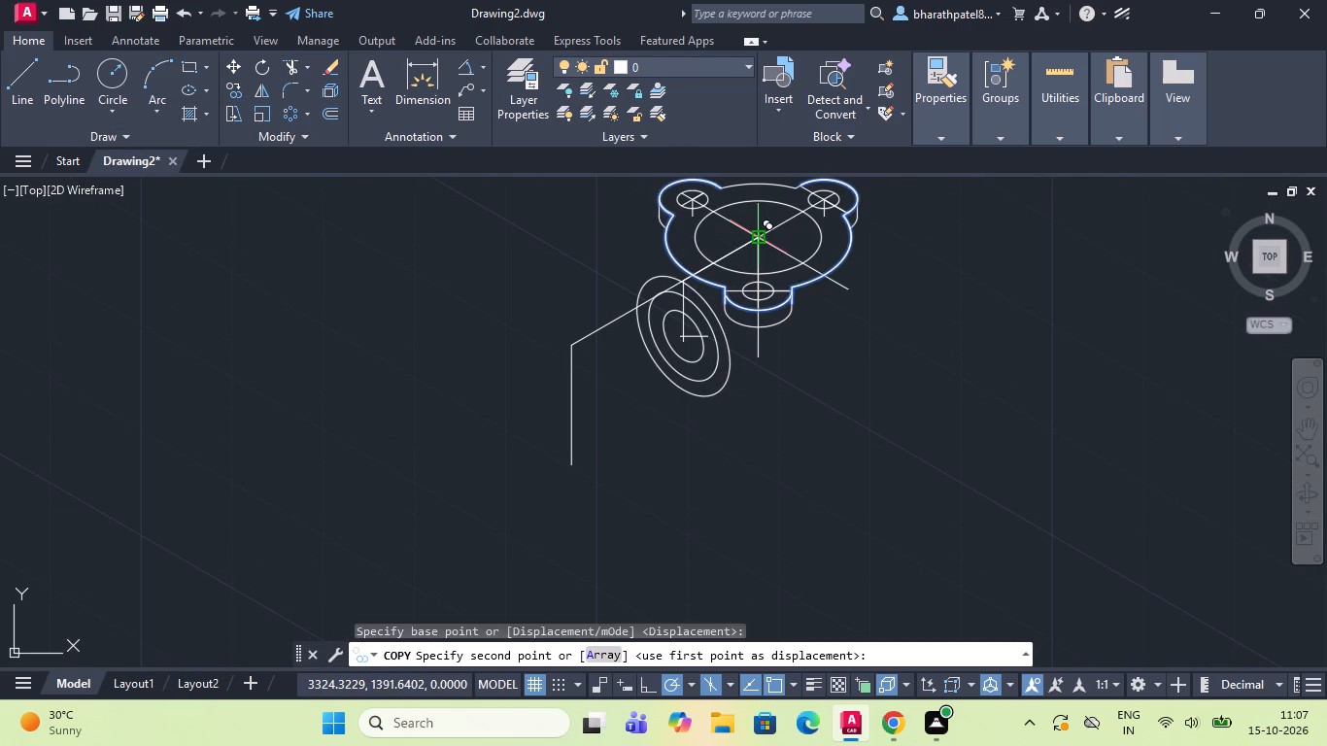
{"action": "scroll", "coordinate": [741, 374], "scroll_direction": "up", "scroll_amount": 3}
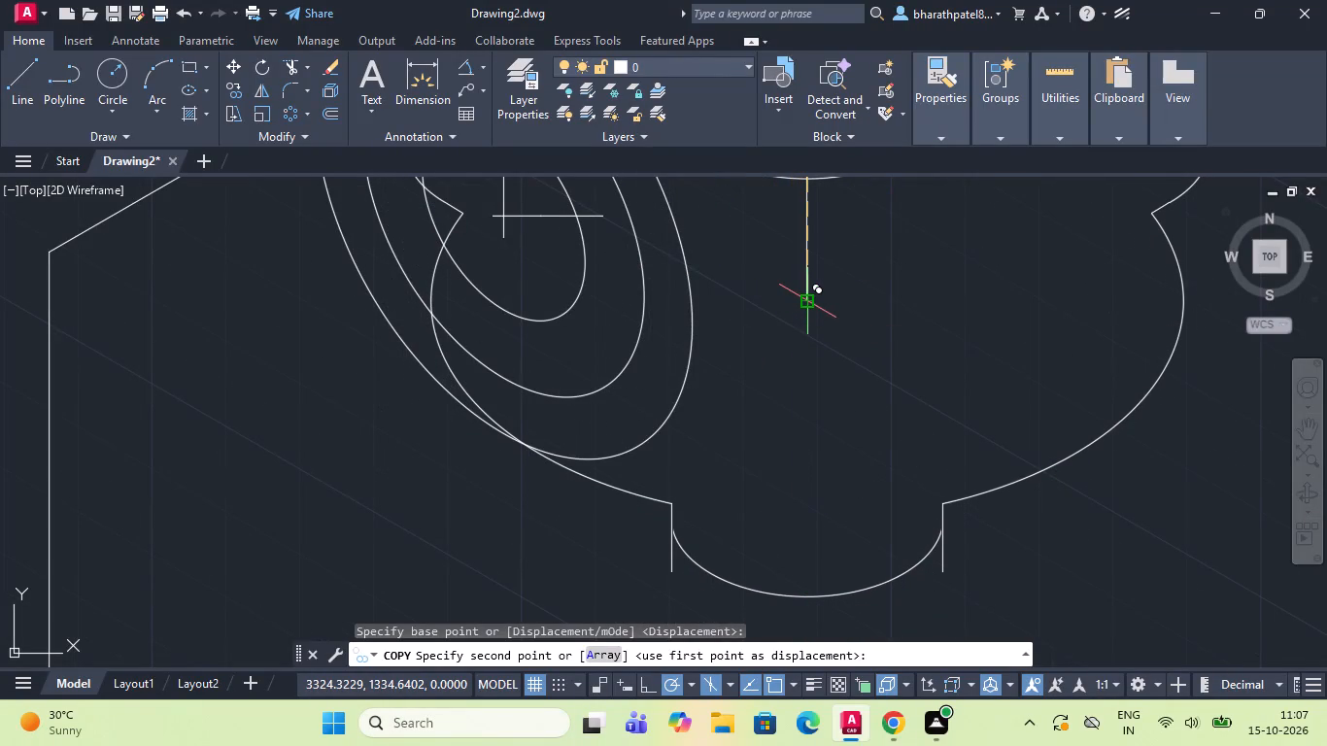
{"action": "left_click", "coordinate": [803, 307]}
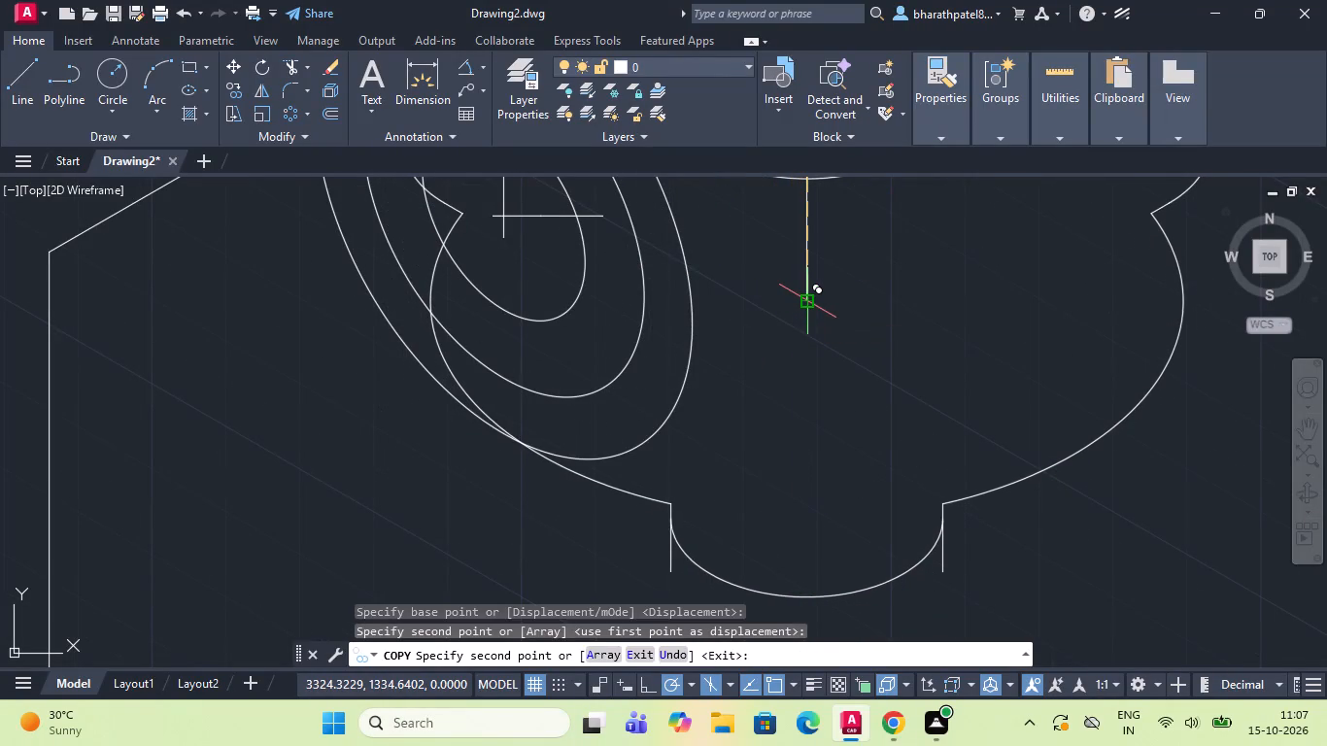
{"action": "key", "text": "Escape"}
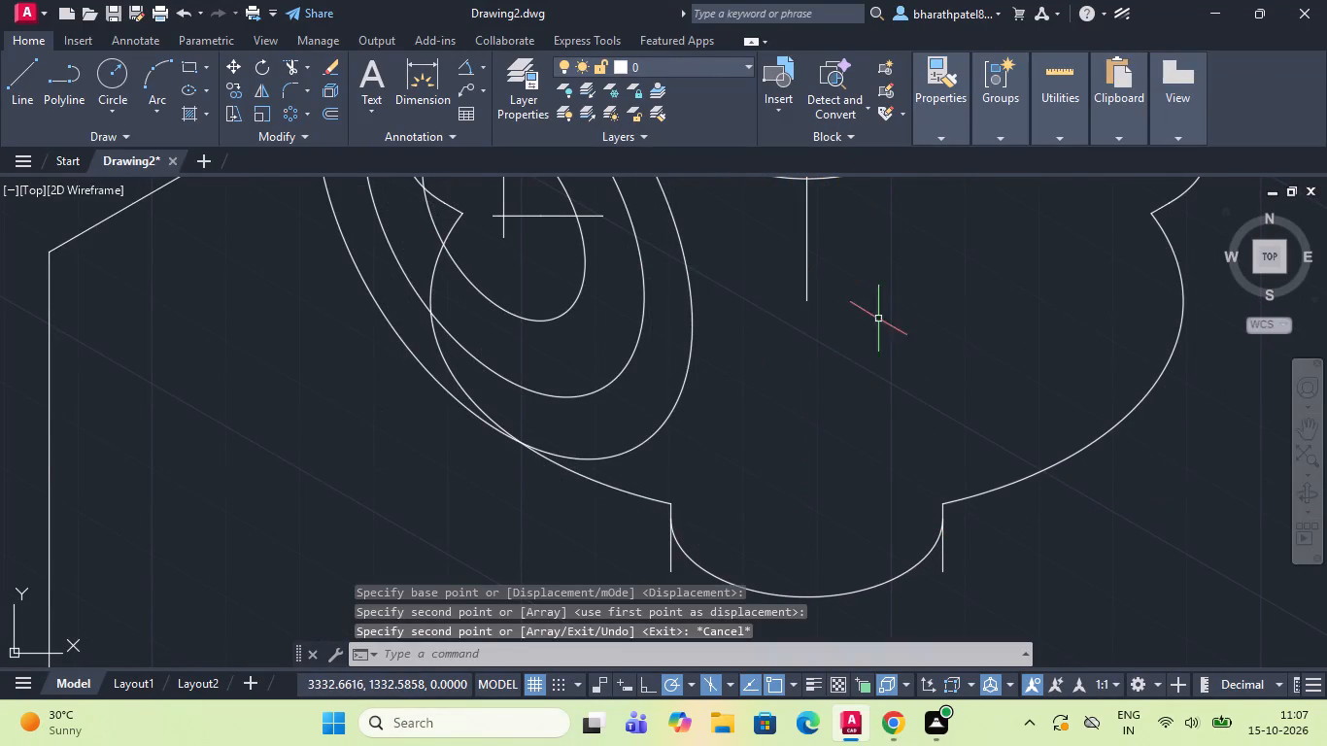
Copy the flange's central vertical line straight down, placing the copy's upper end on the original line's lower end.
{"action": "scroll", "coordinate": [853, 298], "scroll_direction": "down", "scroll_amount": 3}
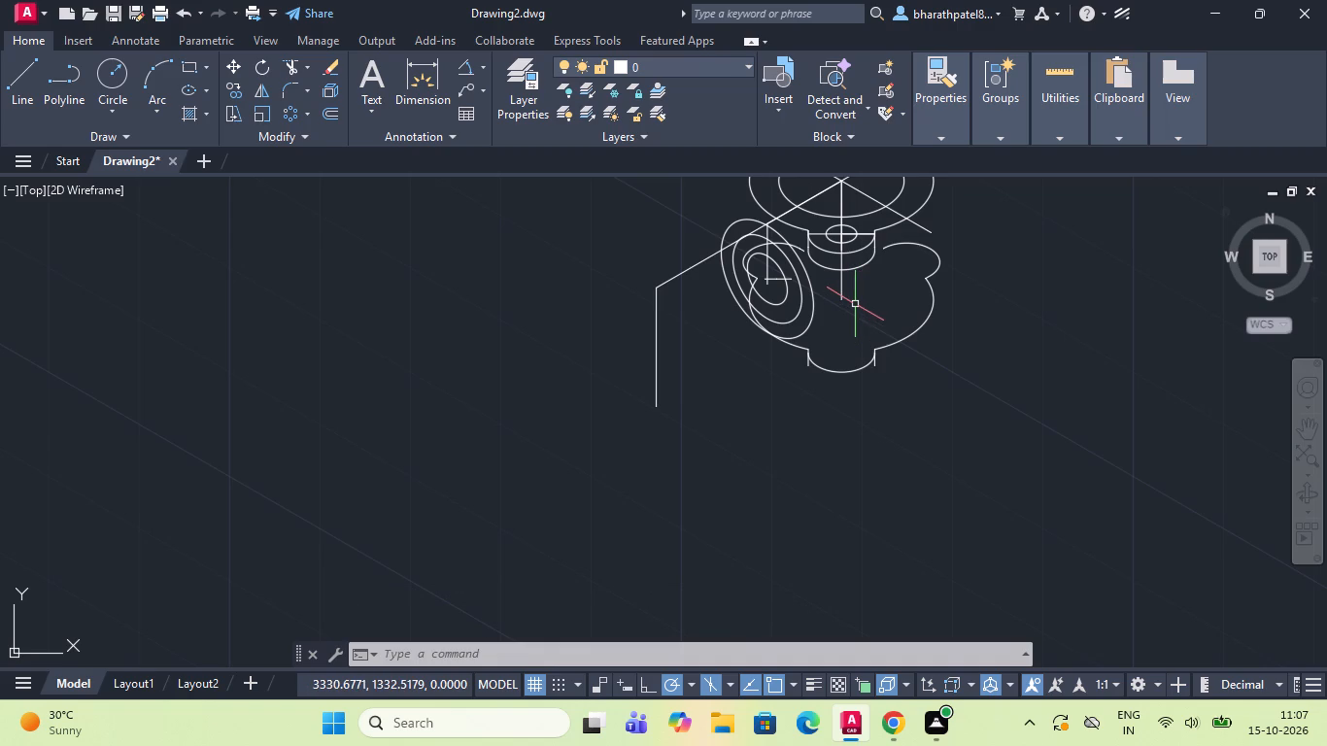
{"action": "scroll", "coordinate": [856, 297], "scroll_direction": "down", "scroll_amount": 2}
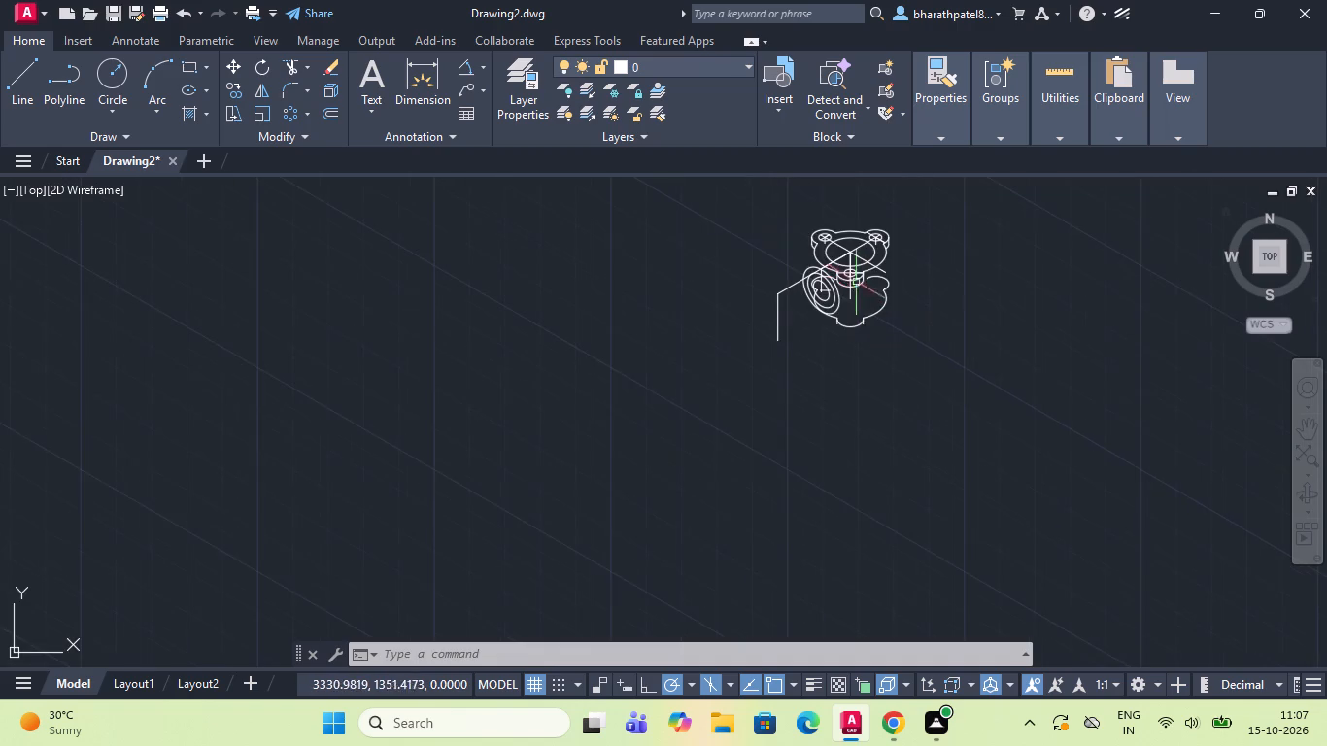
{"action": "scroll", "coordinate": [848, 263], "scroll_direction": "up", "scroll_amount": 3}
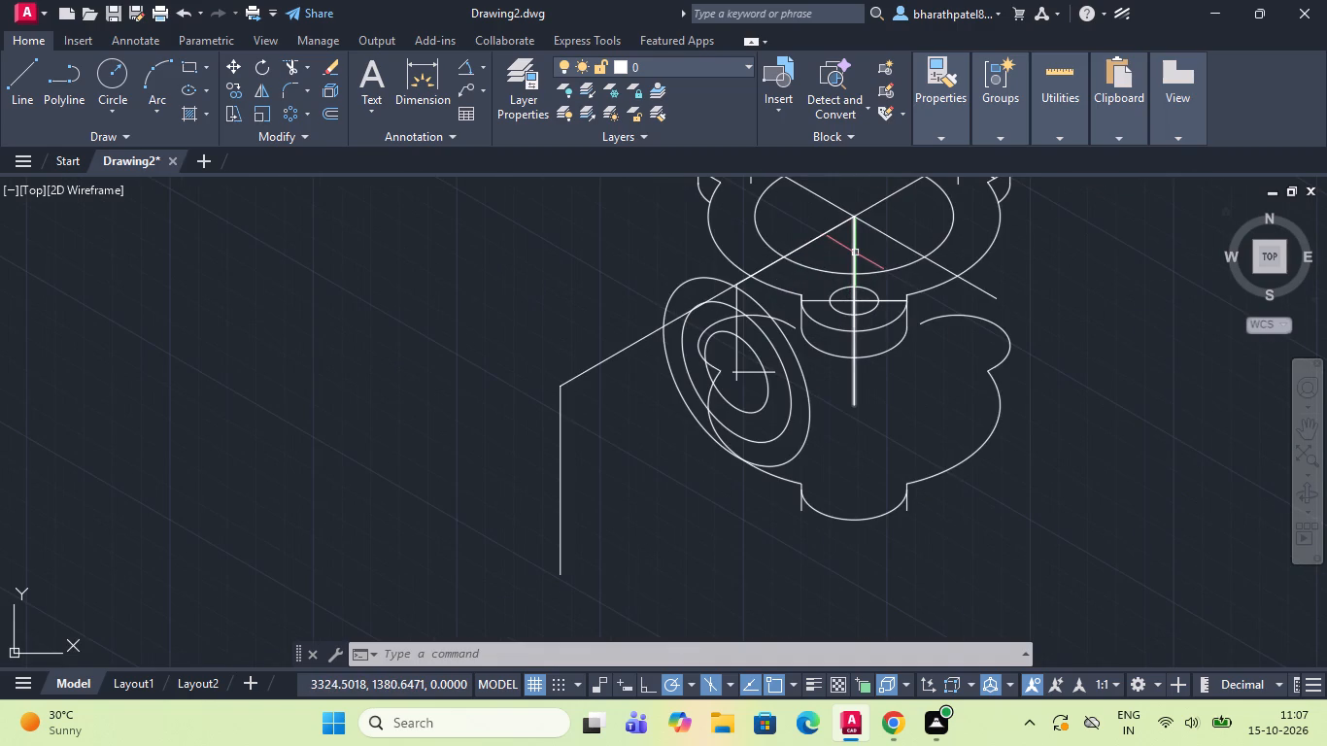
{"action": "left_click", "coordinate": [855, 253]}
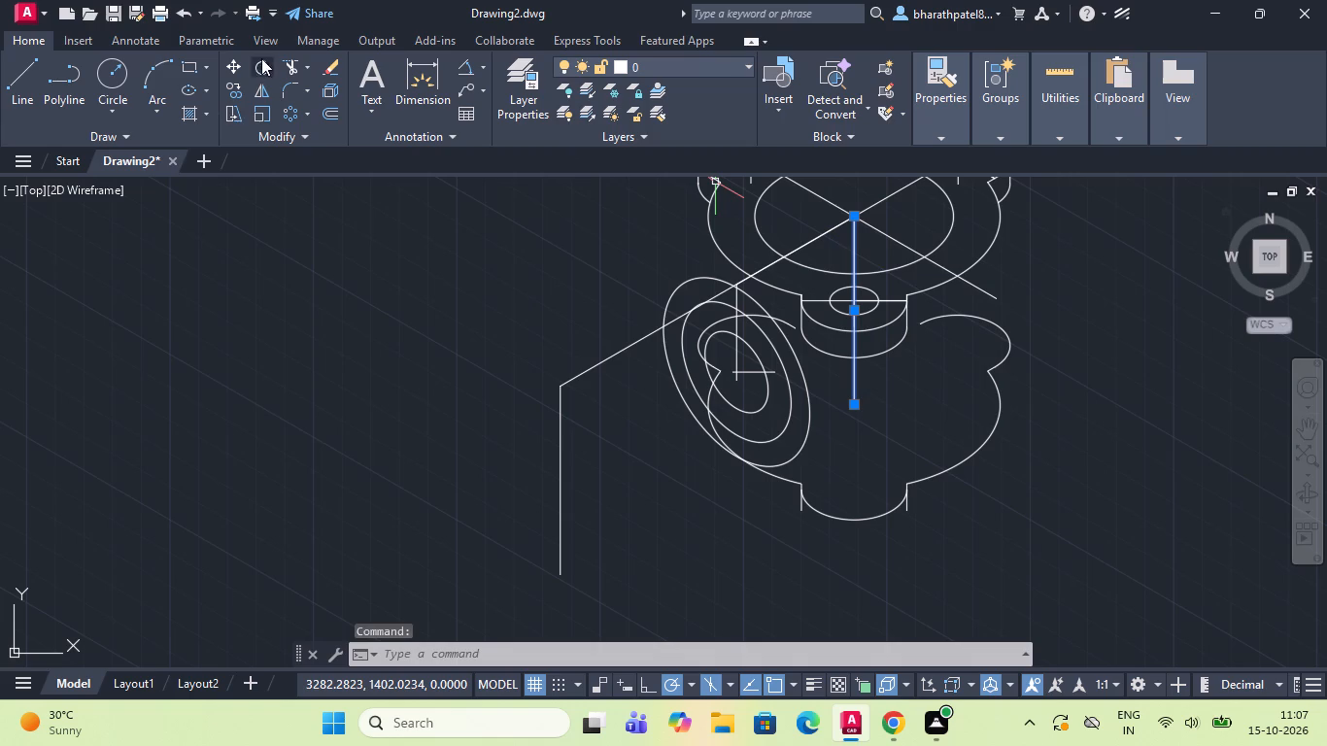
{"action": "left_click", "coordinate": [230, 94]}
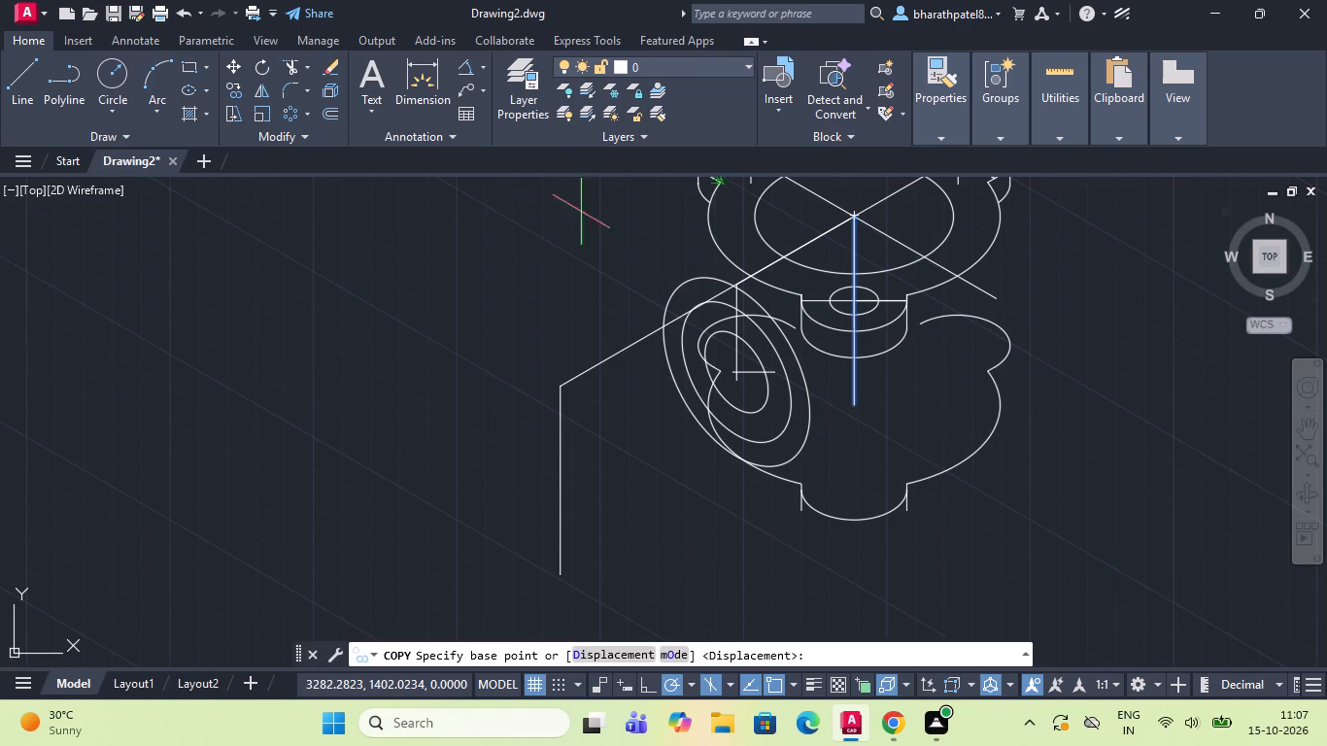
{"action": "scroll", "coordinate": [649, 262], "scroll_direction": "down", "scroll_amount": 2}
{"action": "scroll", "coordinate": [761, 257], "scroll_direction": "up", "scroll_amount": 3}
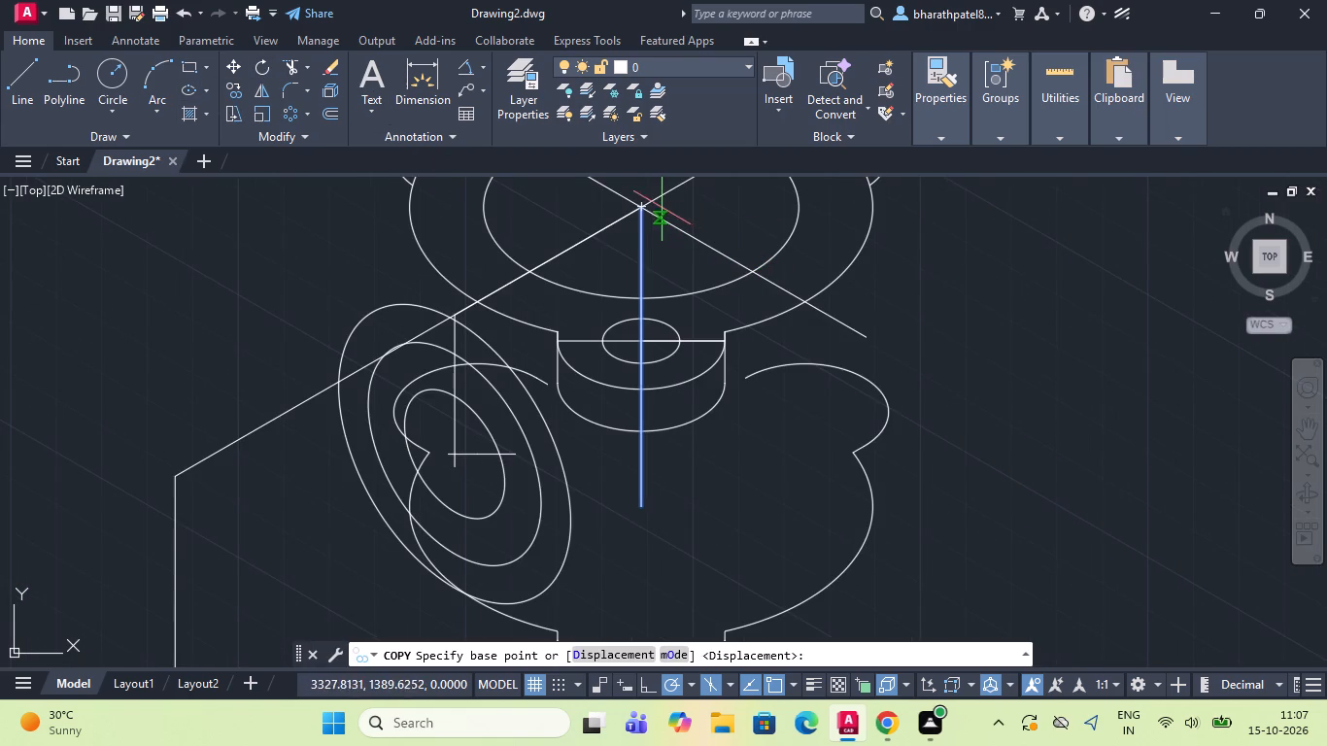
{"action": "left_click", "coordinate": [642, 206]}
{"action": "scroll", "coordinate": [642, 206], "scroll_direction": "down", "scroll_amount": 2}
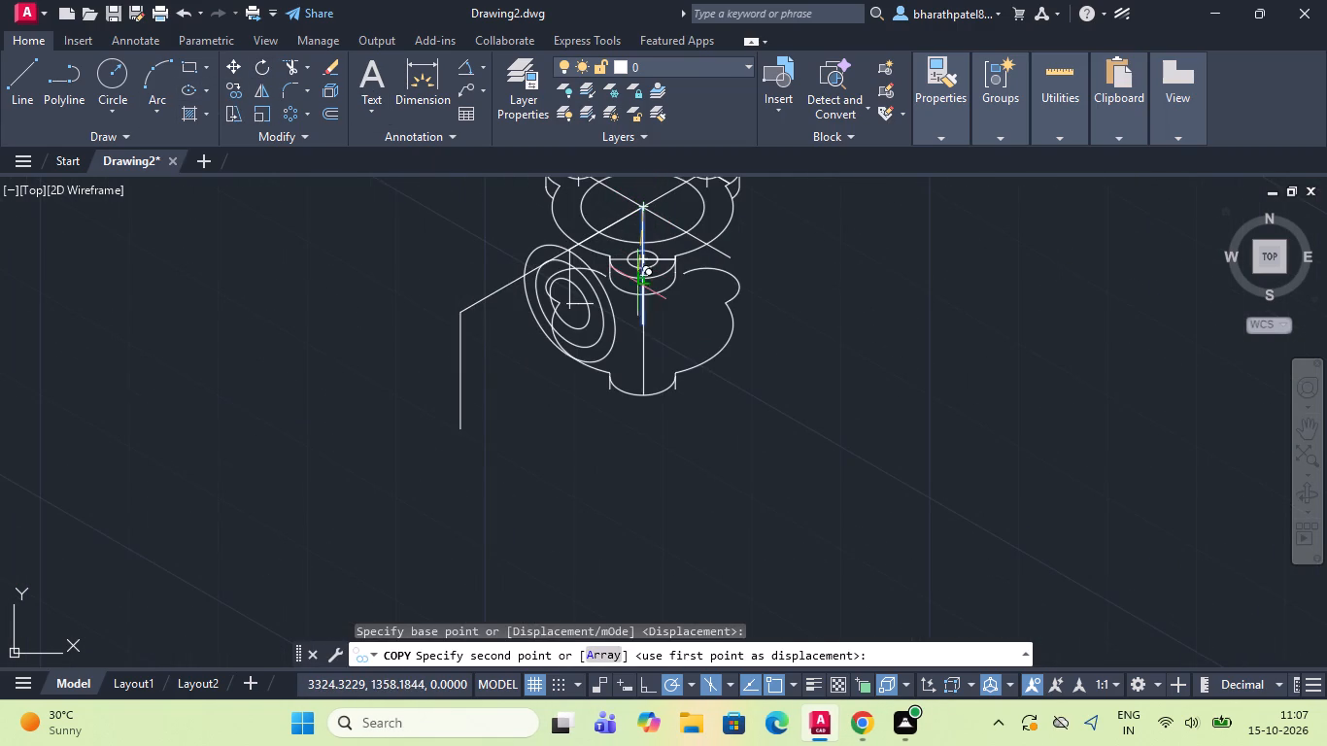
{"action": "scroll", "coordinate": [630, 351], "scroll_direction": "up", "scroll_amount": 2}
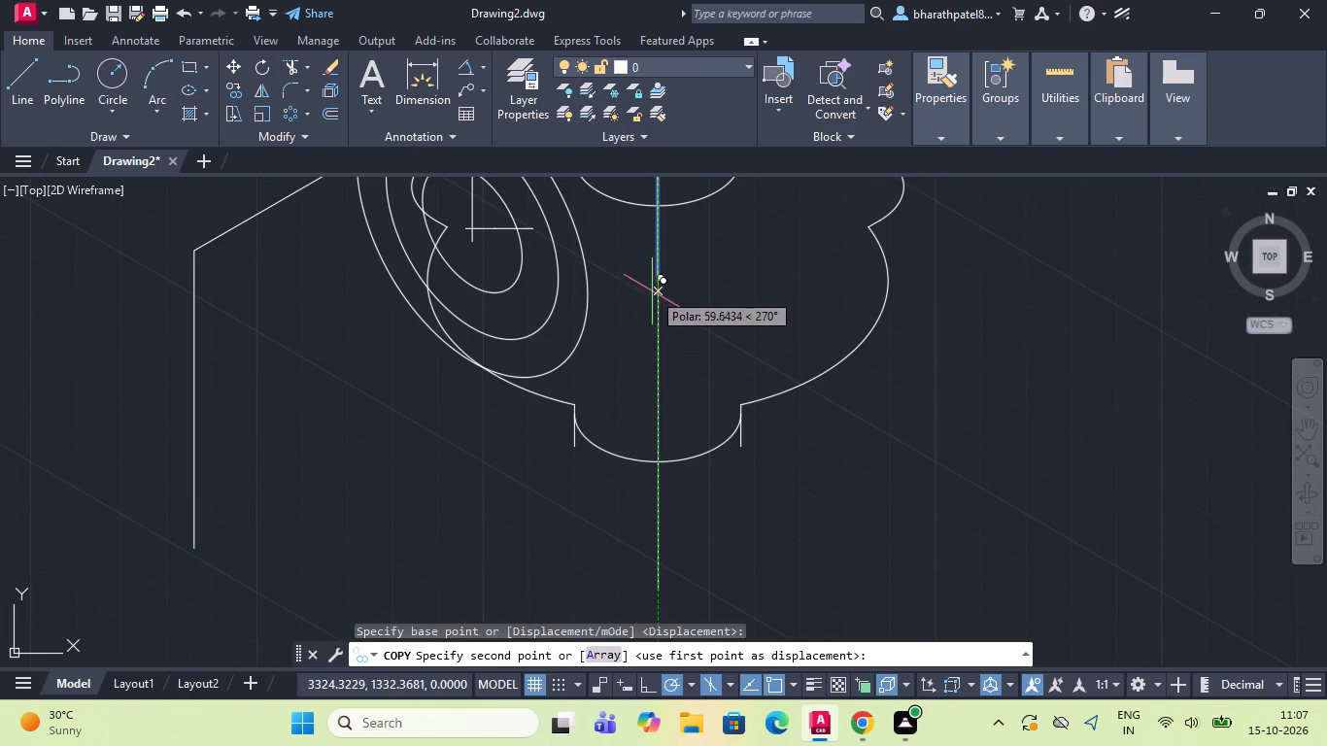
{"action": "scroll", "coordinate": [652, 288], "scroll_direction": "up", "scroll_amount": 2}
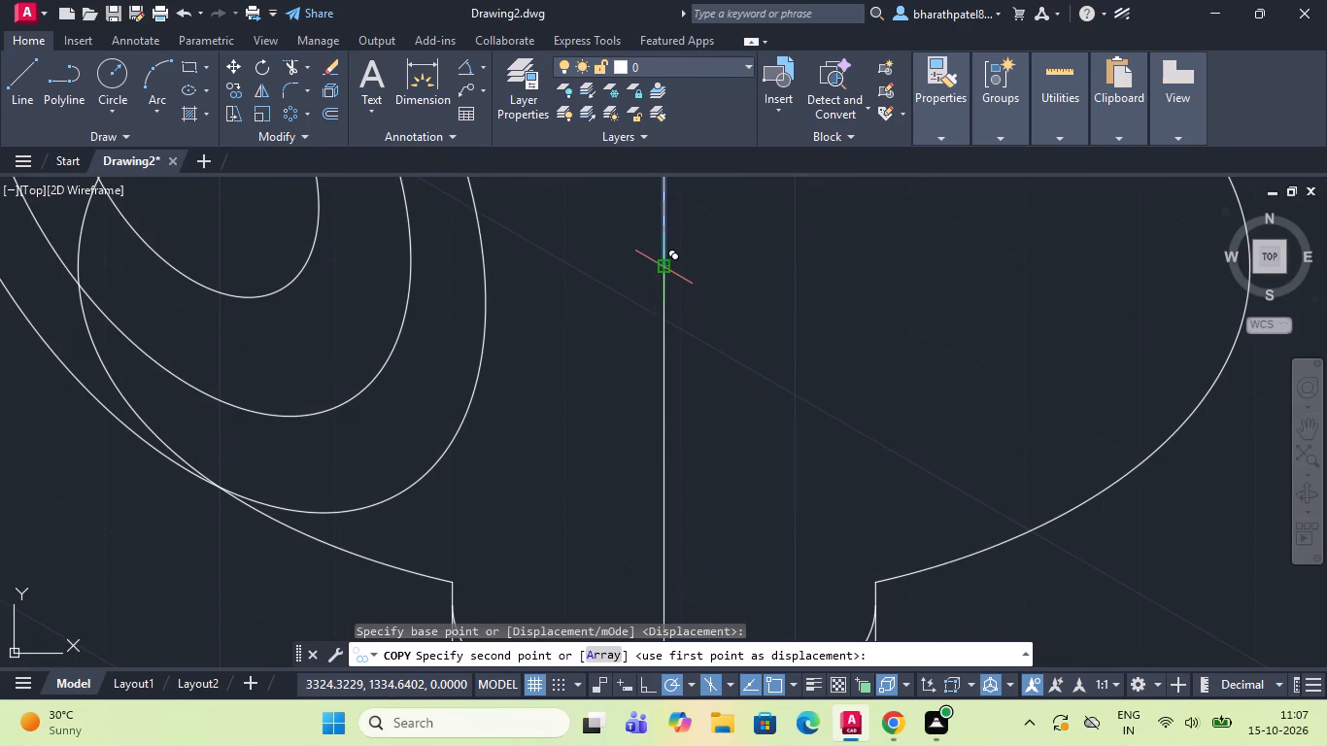
{"action": "left_click", "coordinate": [667, 263]}
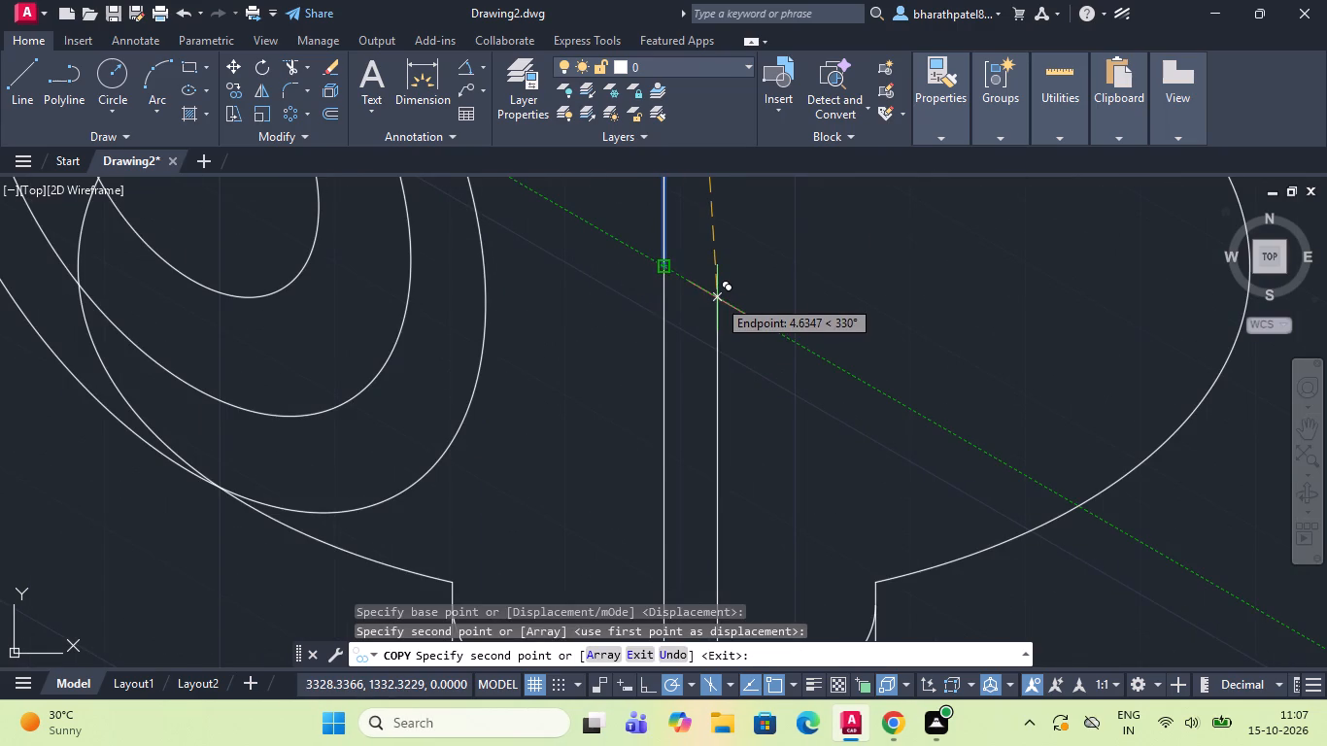
{"action": "key", "text": "Escape"}
{"action": "scroll", "coordinate": [711, 274], "scroll_direction": "down", "scroll_amount": 2}
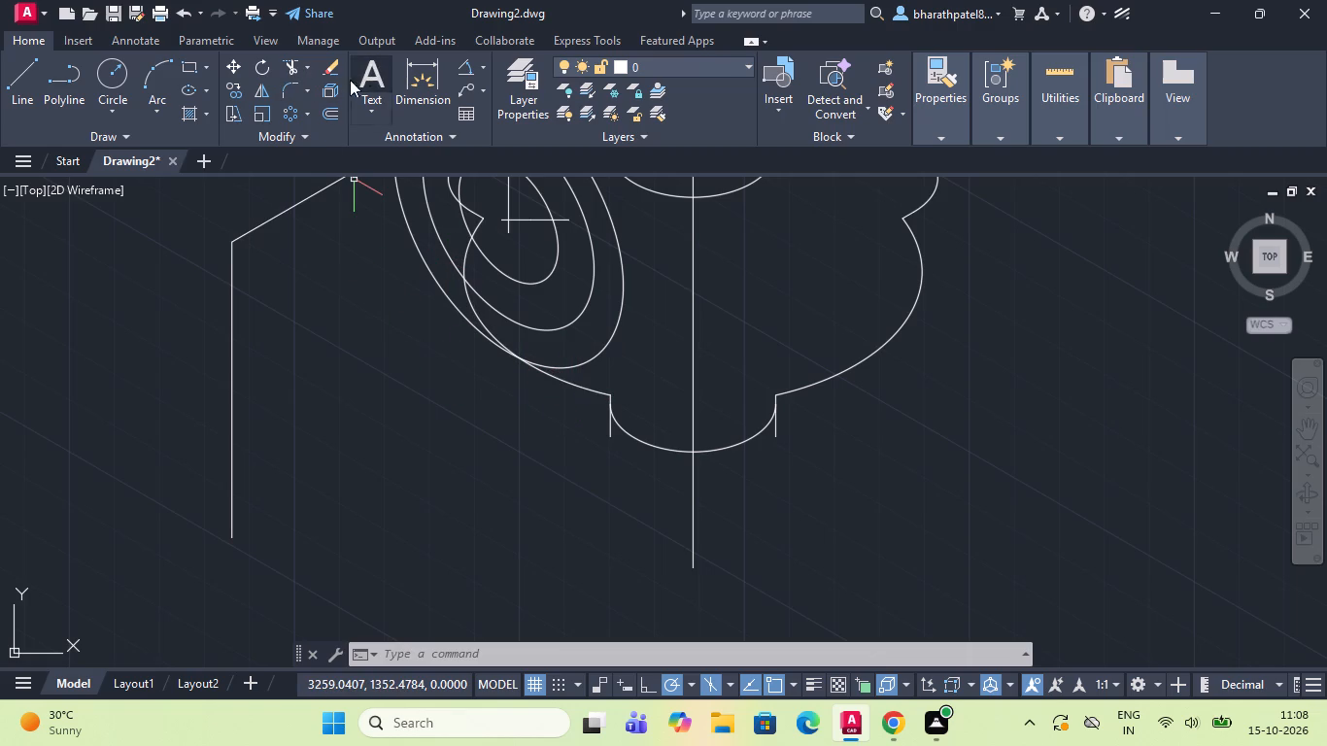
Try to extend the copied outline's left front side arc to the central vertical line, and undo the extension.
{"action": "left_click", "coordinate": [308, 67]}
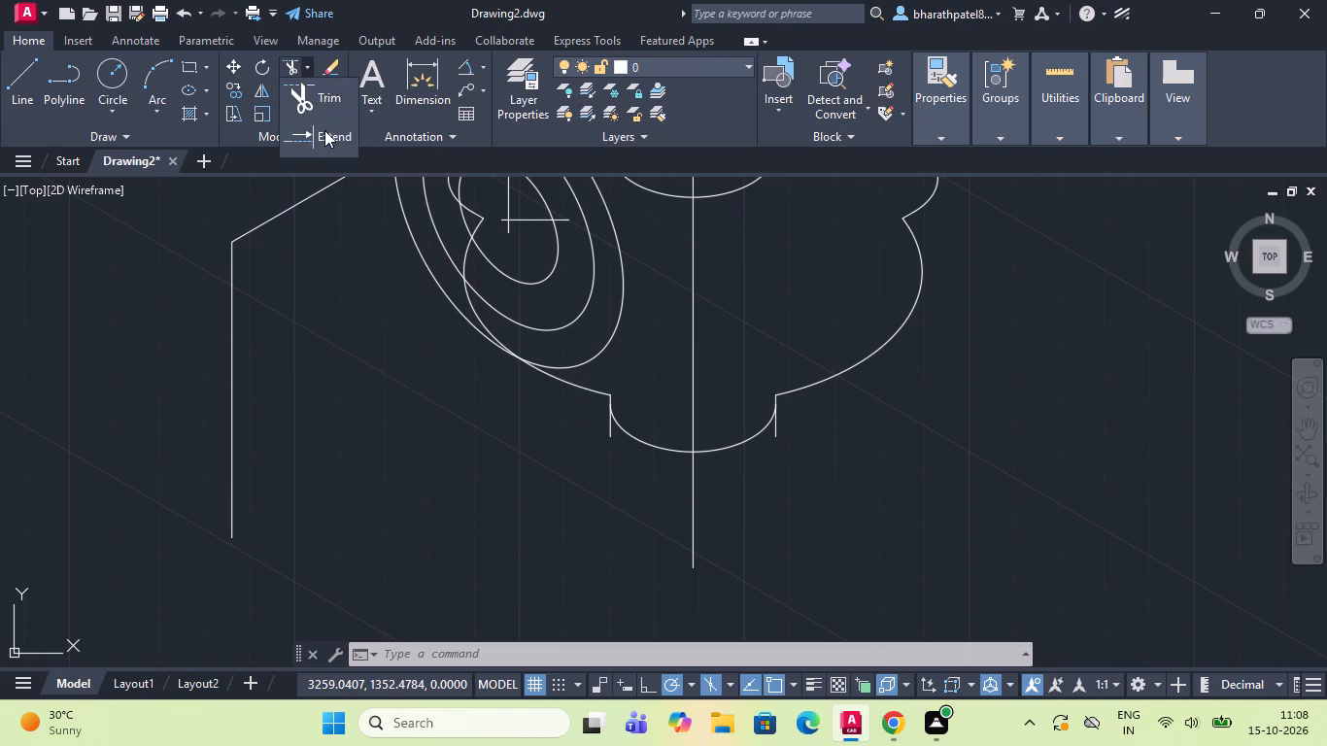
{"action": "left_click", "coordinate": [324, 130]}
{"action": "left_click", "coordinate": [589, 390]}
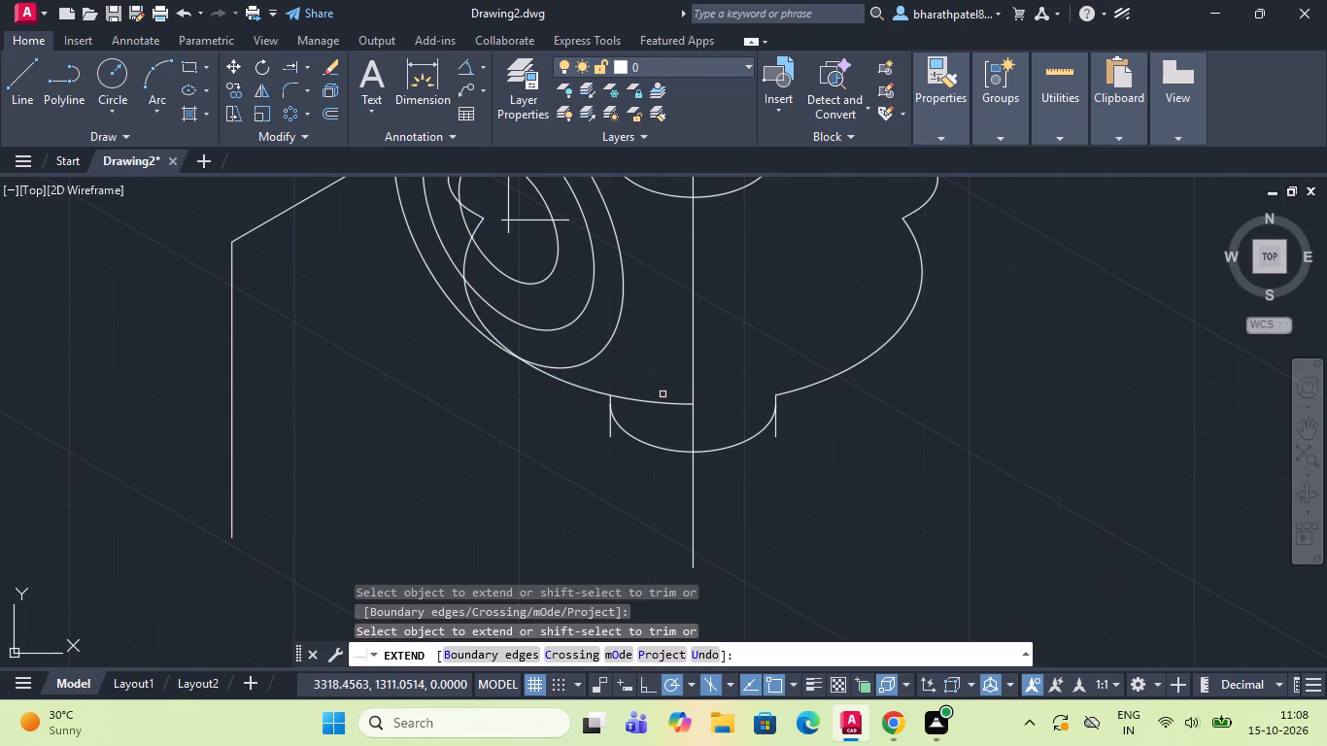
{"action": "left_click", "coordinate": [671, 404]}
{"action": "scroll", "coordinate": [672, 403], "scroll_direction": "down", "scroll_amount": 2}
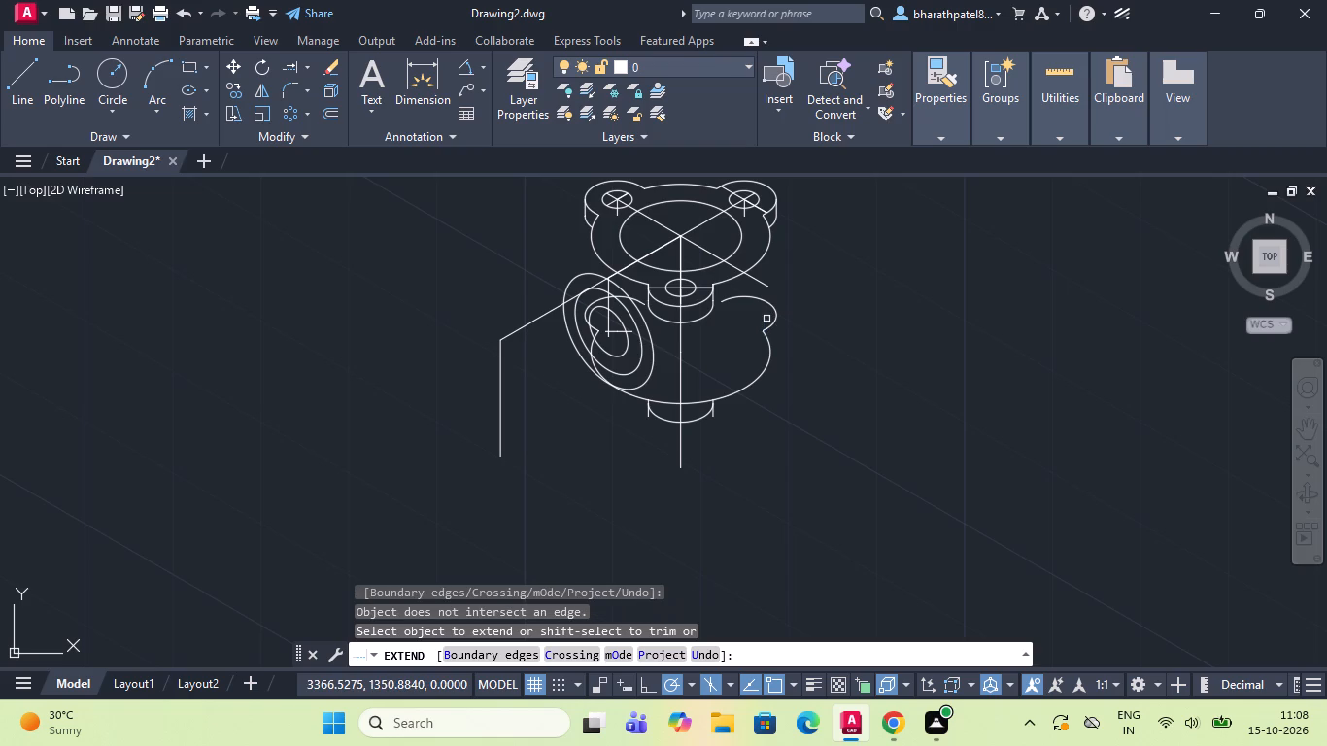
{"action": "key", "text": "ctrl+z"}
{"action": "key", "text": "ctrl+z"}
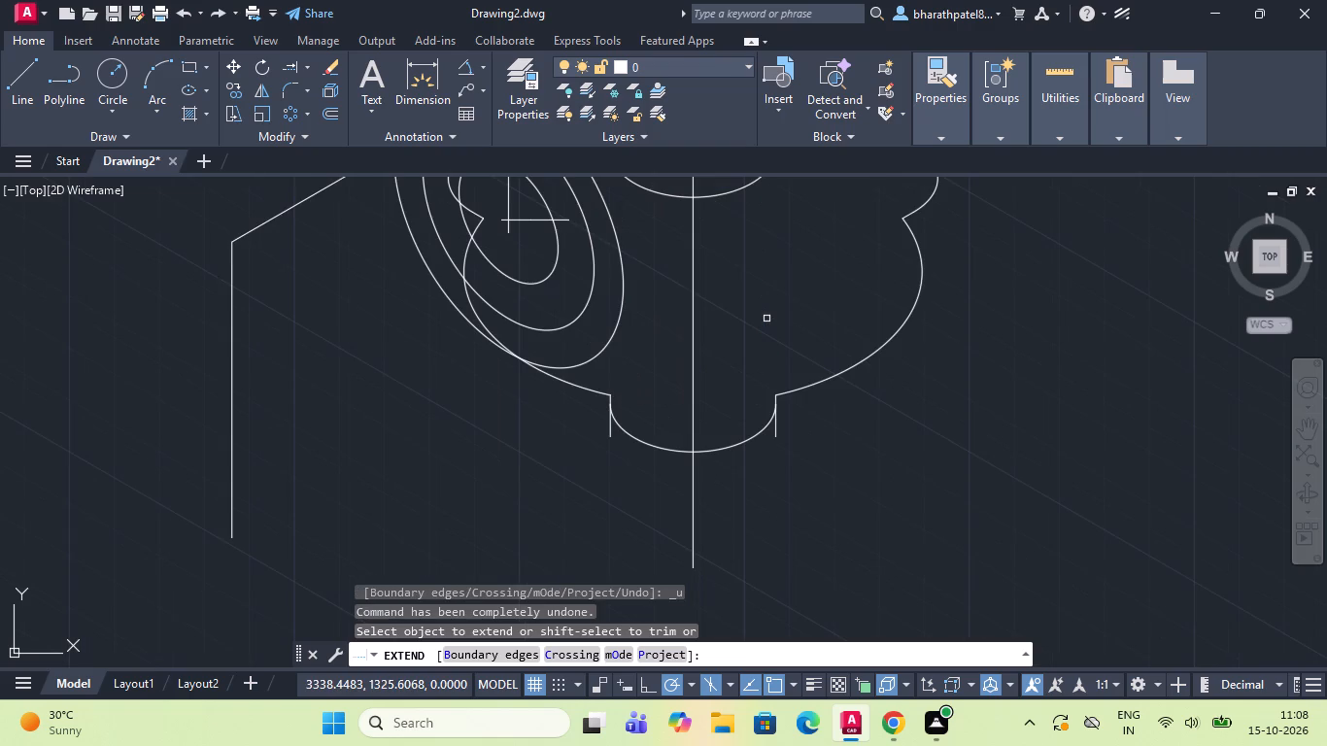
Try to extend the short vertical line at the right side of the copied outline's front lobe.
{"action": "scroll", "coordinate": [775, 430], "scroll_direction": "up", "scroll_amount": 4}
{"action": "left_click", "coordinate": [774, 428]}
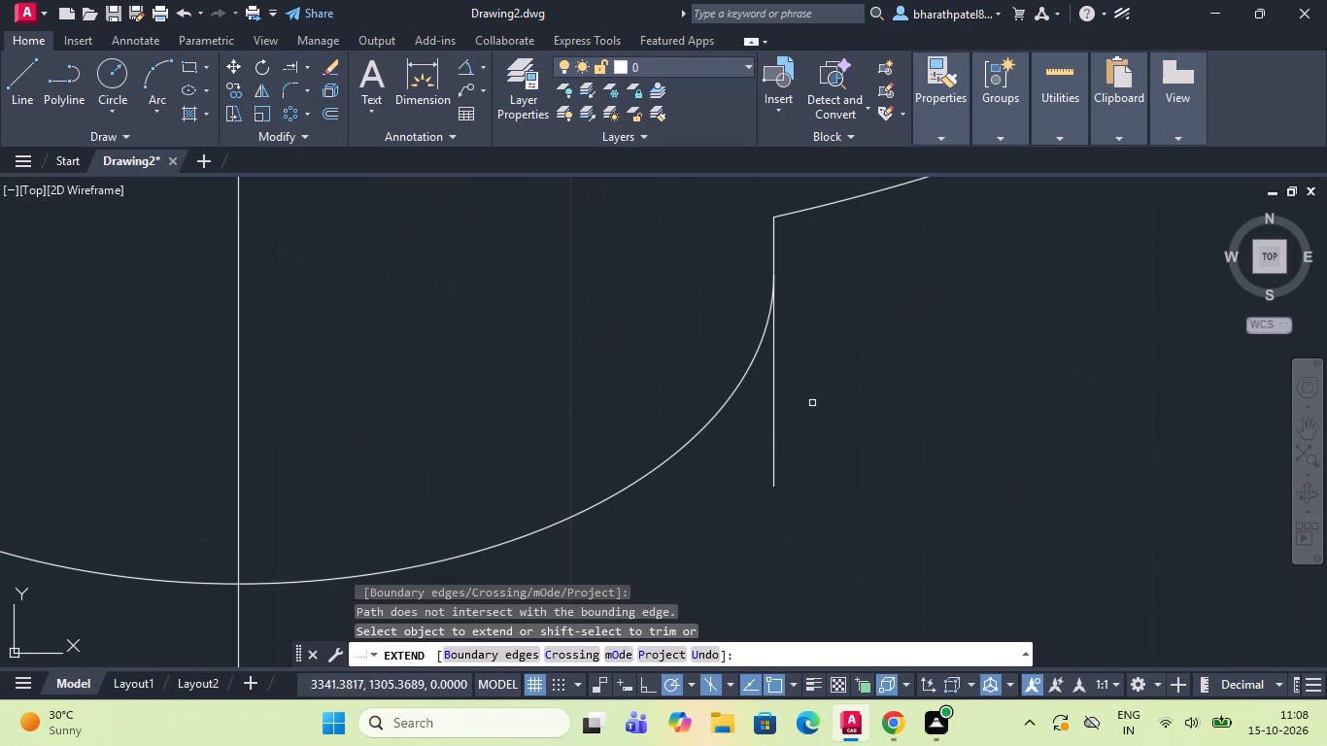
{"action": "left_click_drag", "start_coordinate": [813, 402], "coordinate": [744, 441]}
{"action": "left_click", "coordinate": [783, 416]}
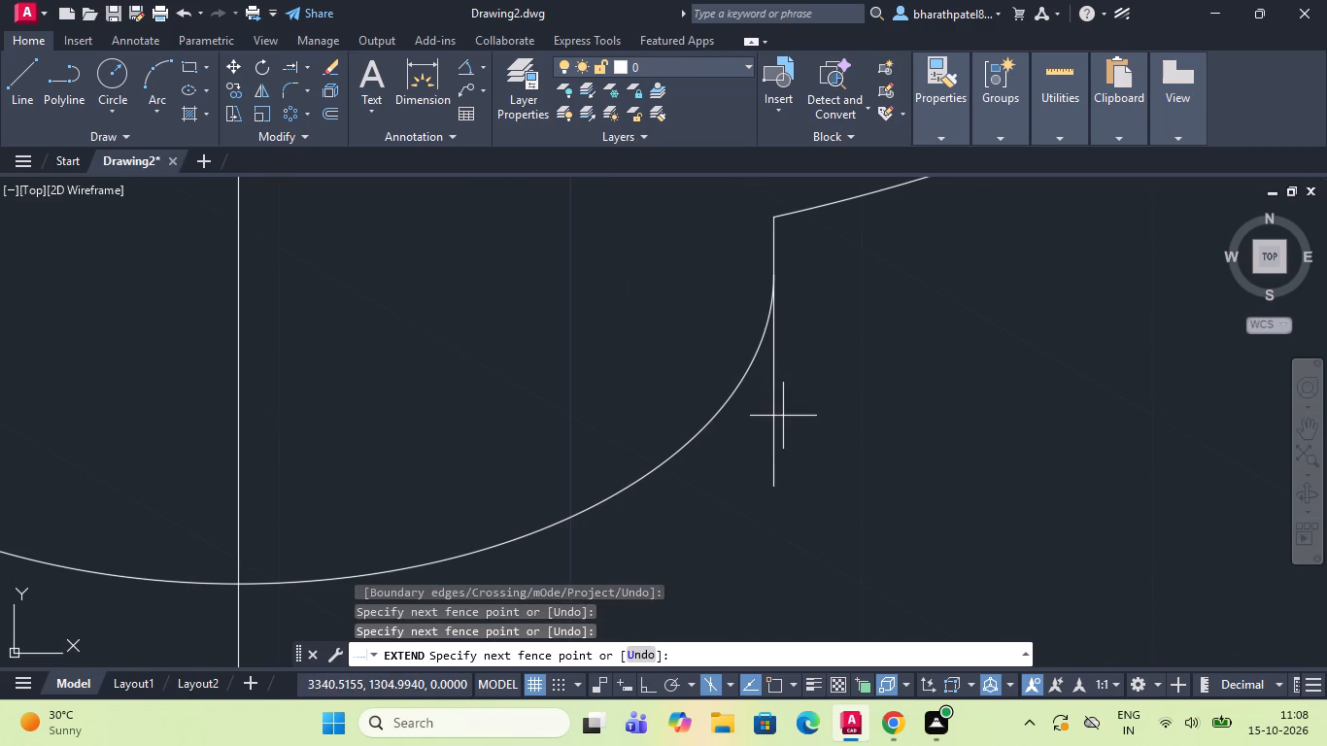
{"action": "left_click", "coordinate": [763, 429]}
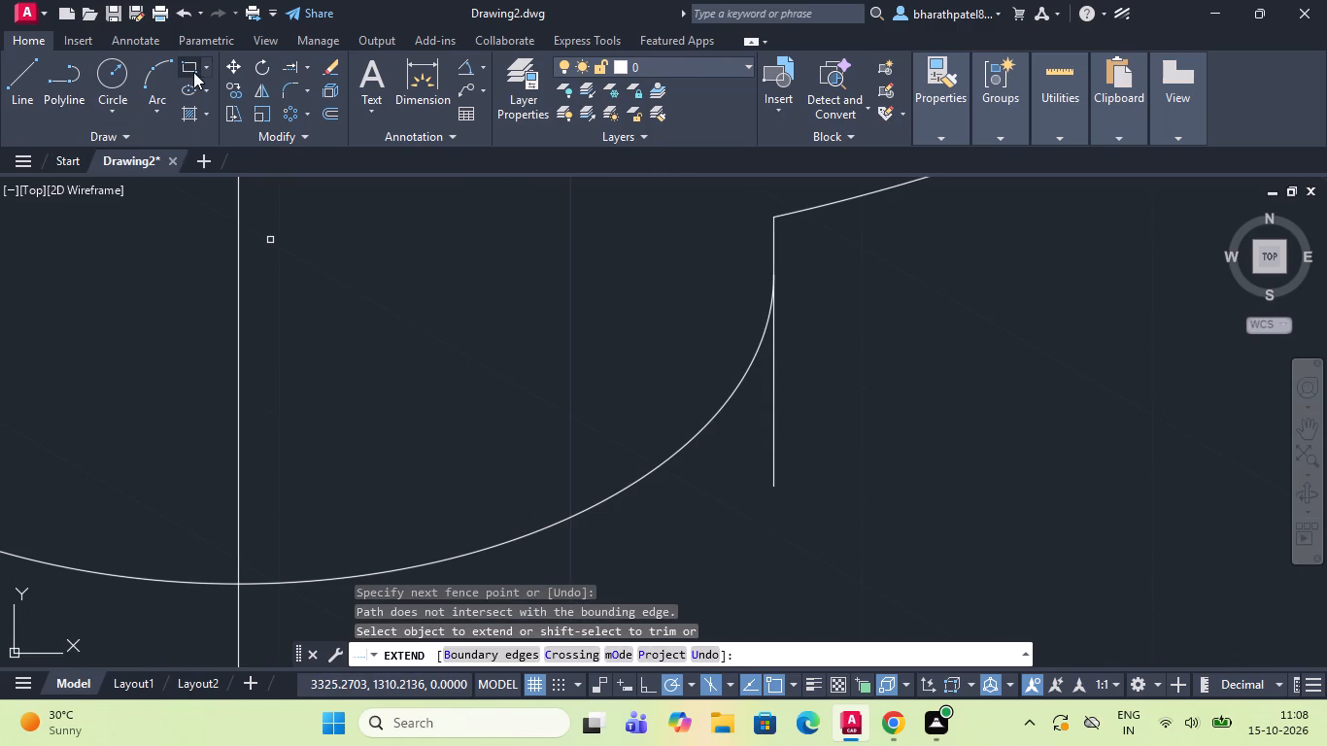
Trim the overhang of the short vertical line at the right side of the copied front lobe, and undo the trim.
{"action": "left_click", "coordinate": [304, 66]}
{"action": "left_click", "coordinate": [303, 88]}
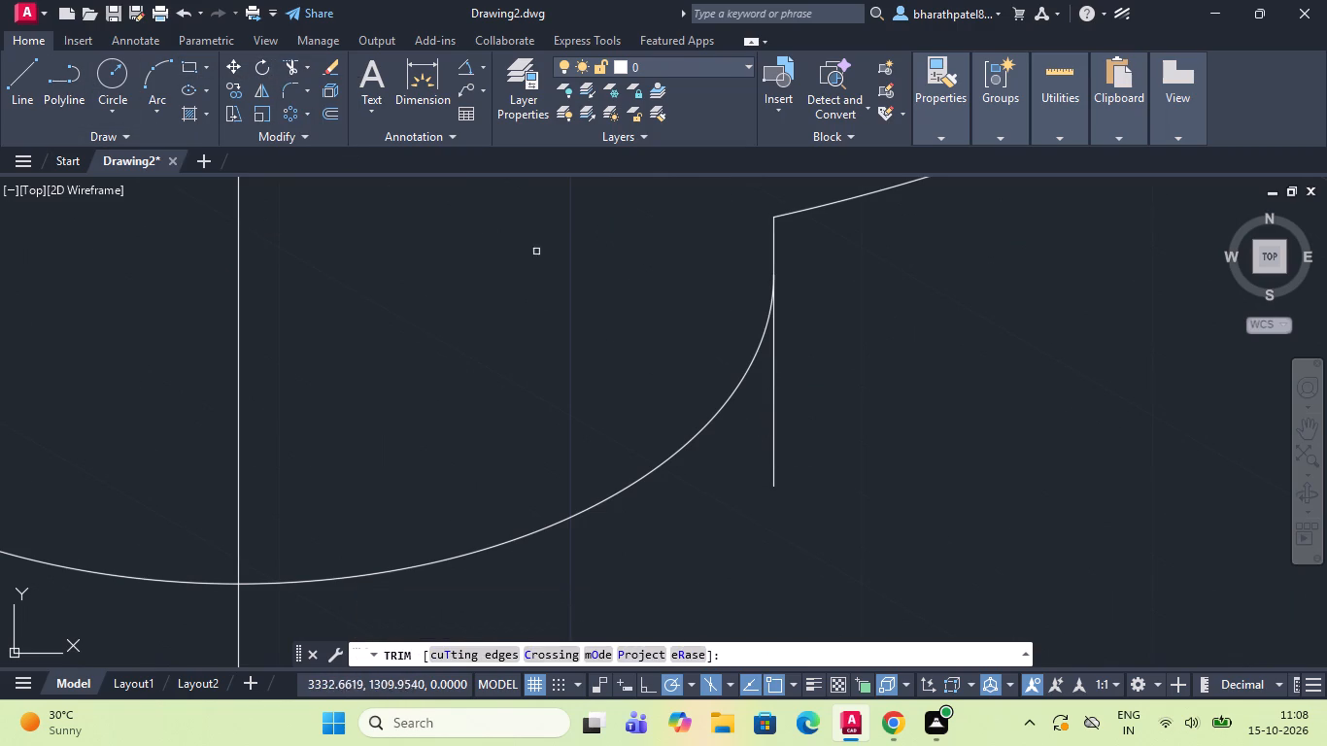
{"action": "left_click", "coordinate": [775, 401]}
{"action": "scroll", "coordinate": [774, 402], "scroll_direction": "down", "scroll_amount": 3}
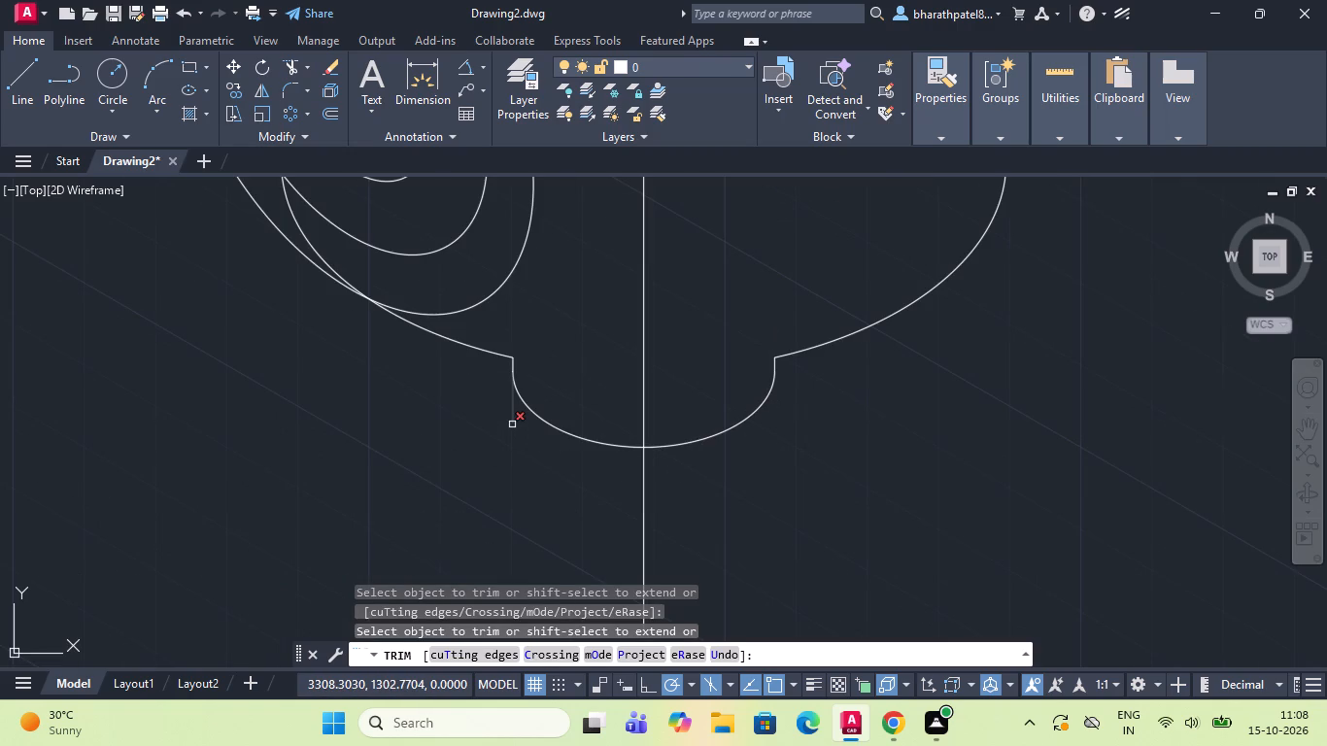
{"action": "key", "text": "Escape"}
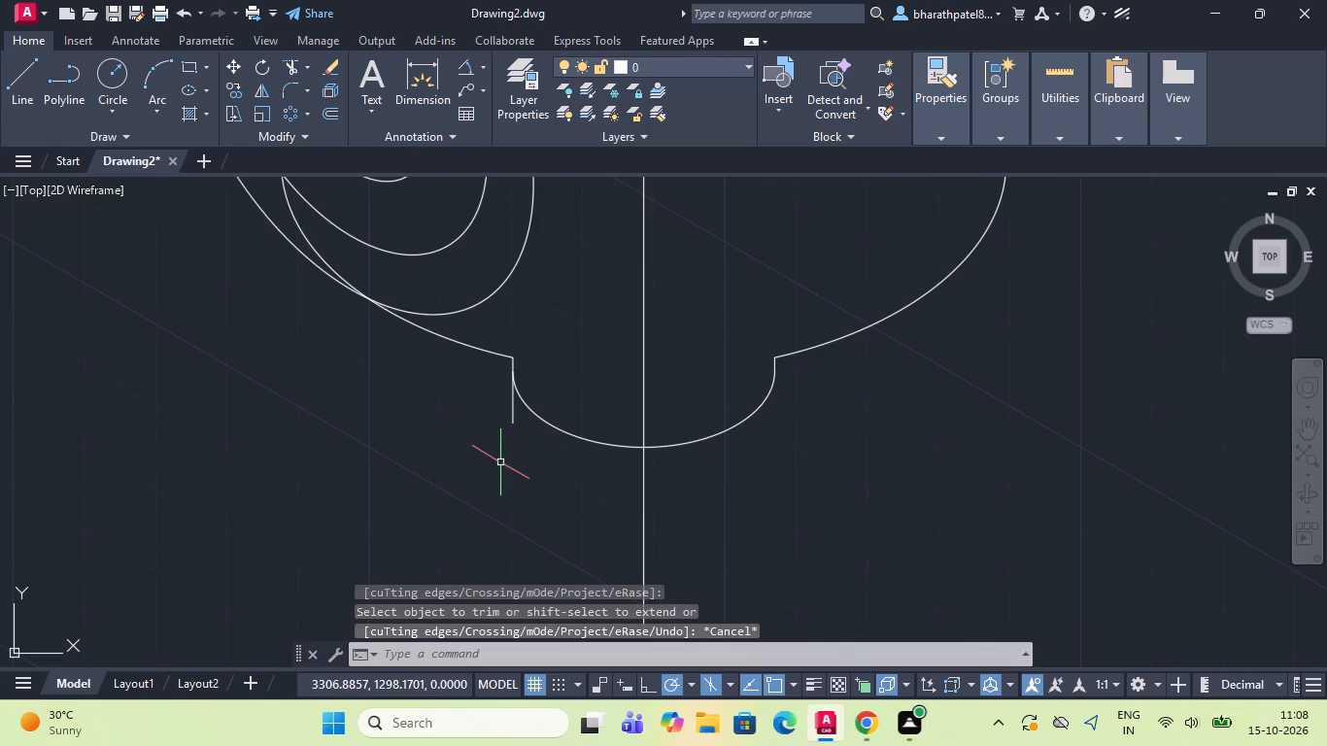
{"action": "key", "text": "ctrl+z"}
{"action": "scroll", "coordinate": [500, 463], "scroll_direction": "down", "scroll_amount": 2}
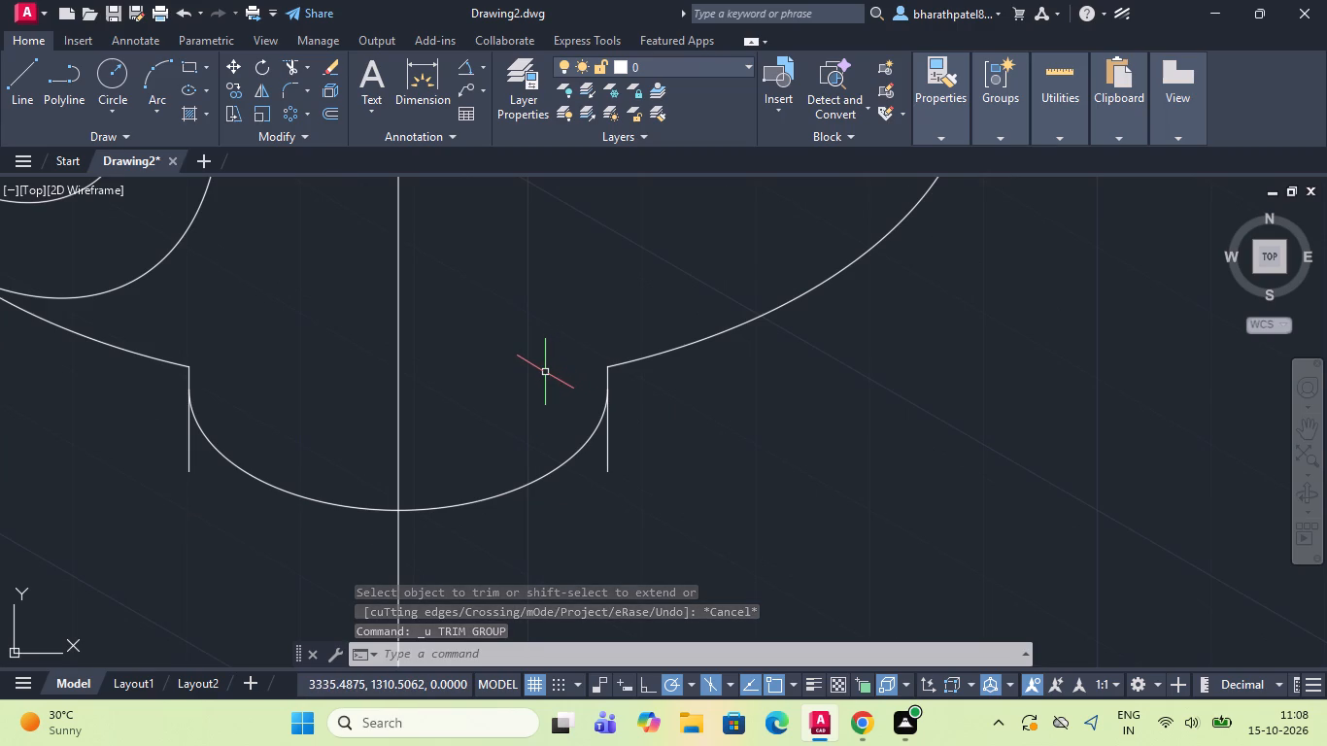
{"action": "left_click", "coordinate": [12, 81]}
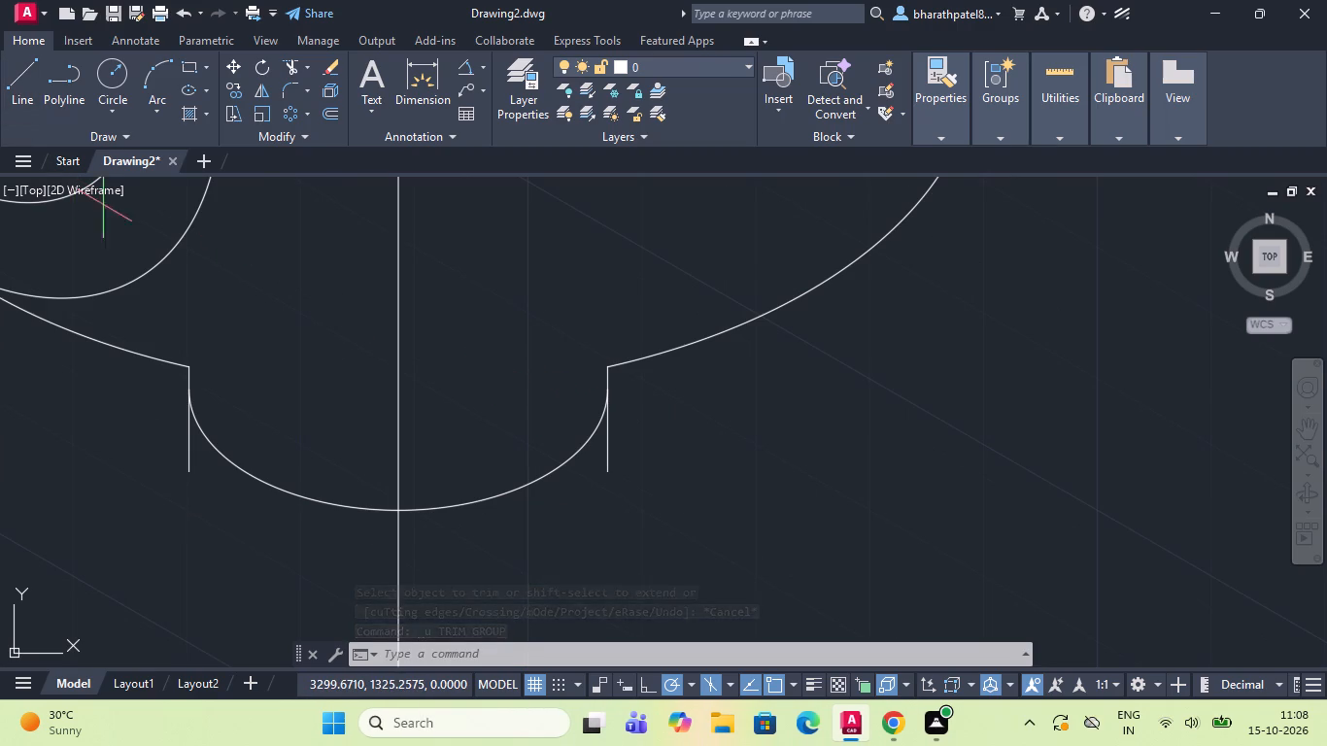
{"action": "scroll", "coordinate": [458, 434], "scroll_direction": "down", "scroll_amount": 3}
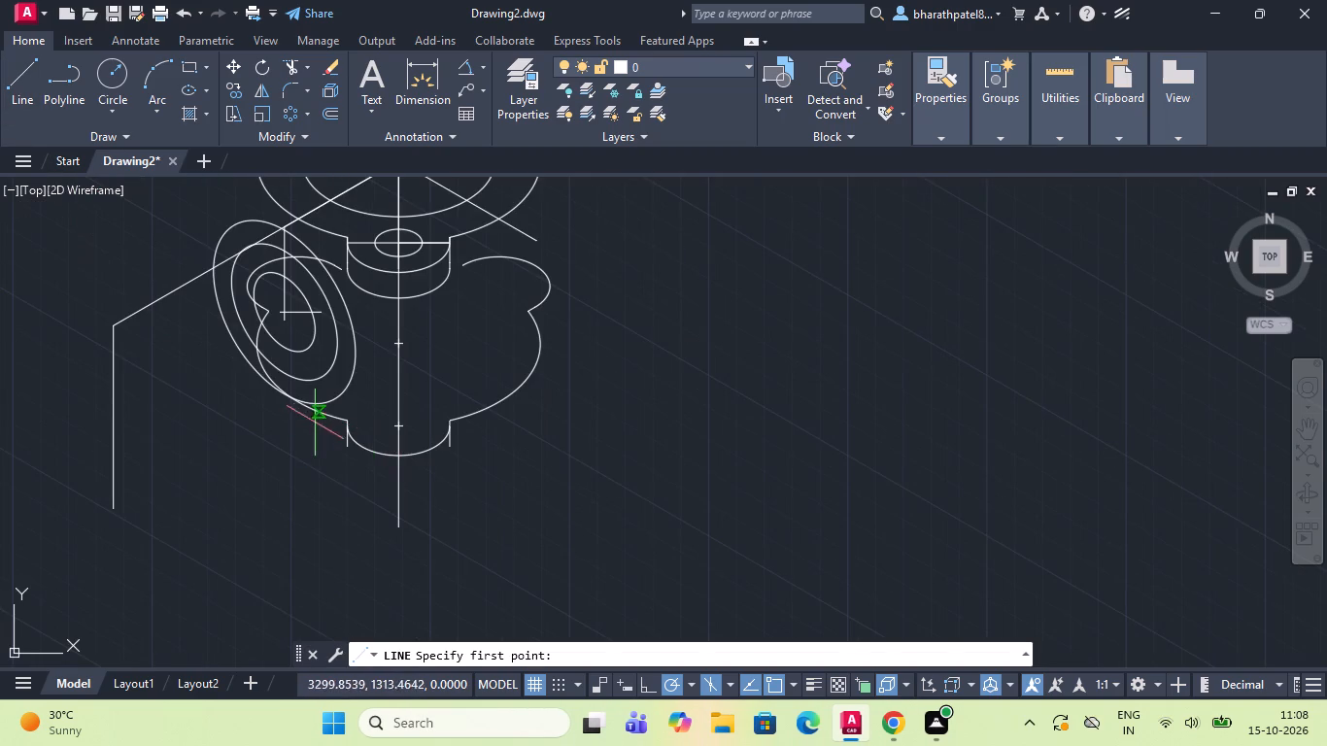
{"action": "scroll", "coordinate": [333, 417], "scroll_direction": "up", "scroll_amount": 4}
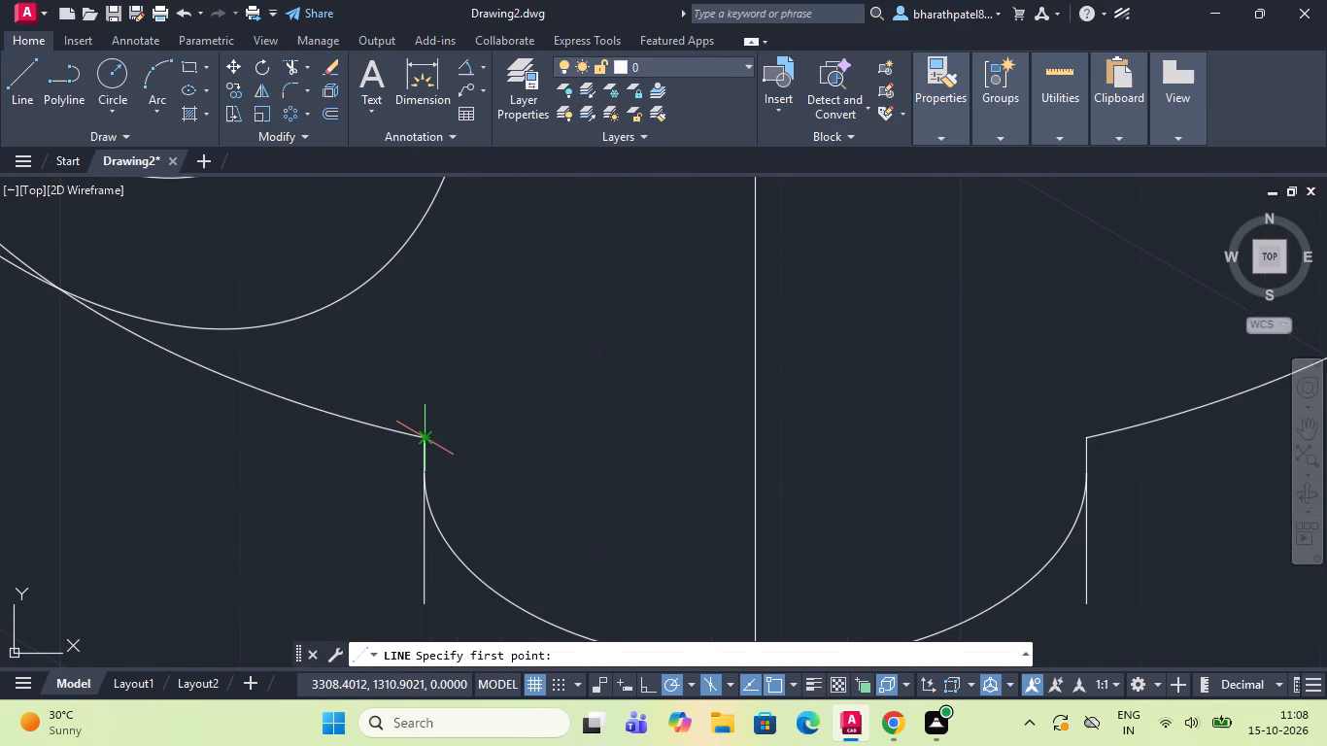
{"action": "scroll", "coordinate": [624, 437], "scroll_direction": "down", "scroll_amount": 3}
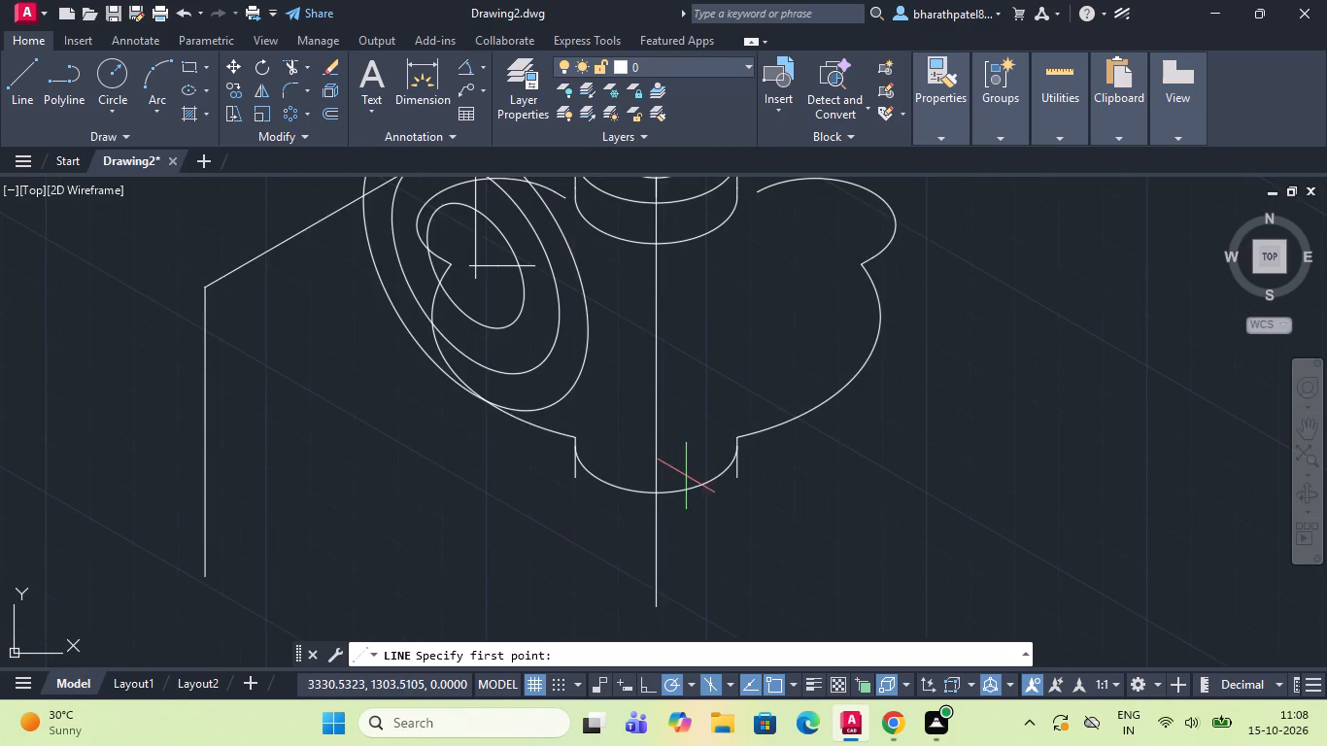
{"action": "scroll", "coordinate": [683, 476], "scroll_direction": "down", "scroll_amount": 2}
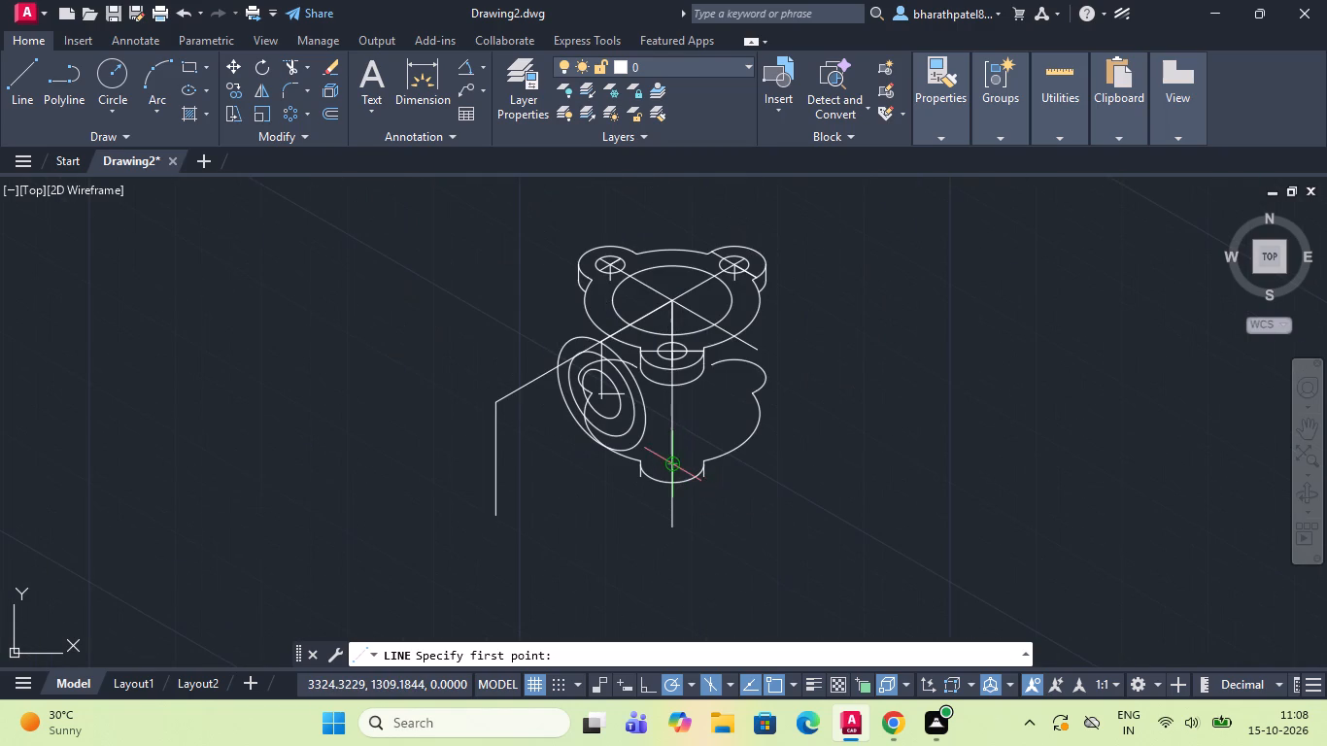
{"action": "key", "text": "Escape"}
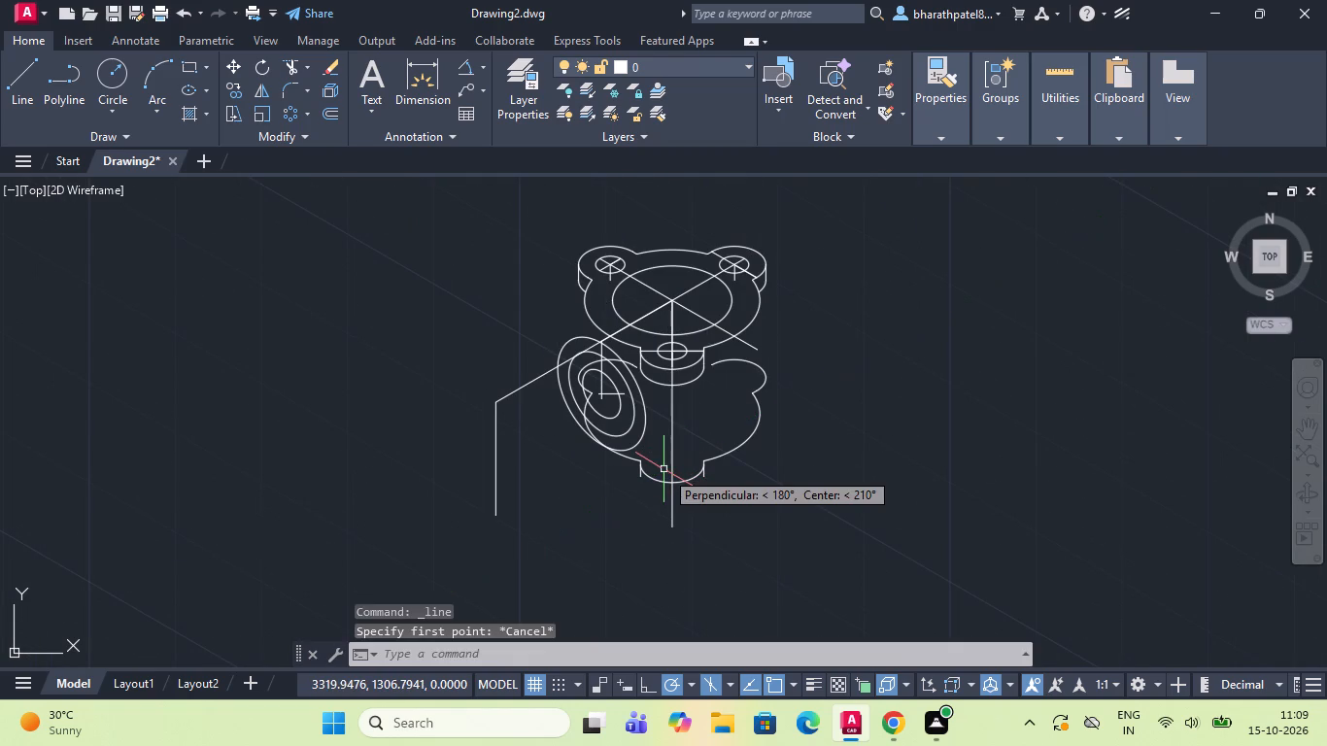
Delete the lower copy of the central vertical line that passes through the copied outline's front lobe.
{"action": "left_click", "coordinate": [673, 462]}
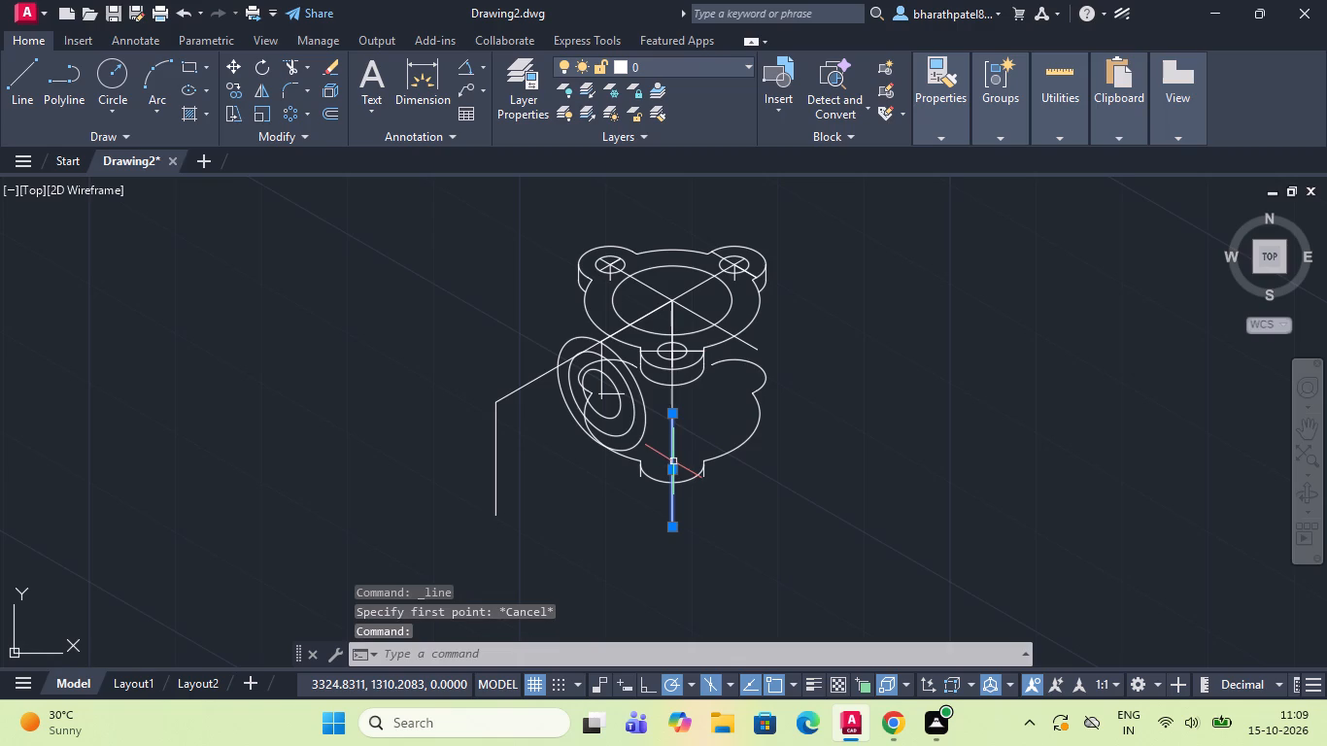
{"action": "key", "text": "Delete"}
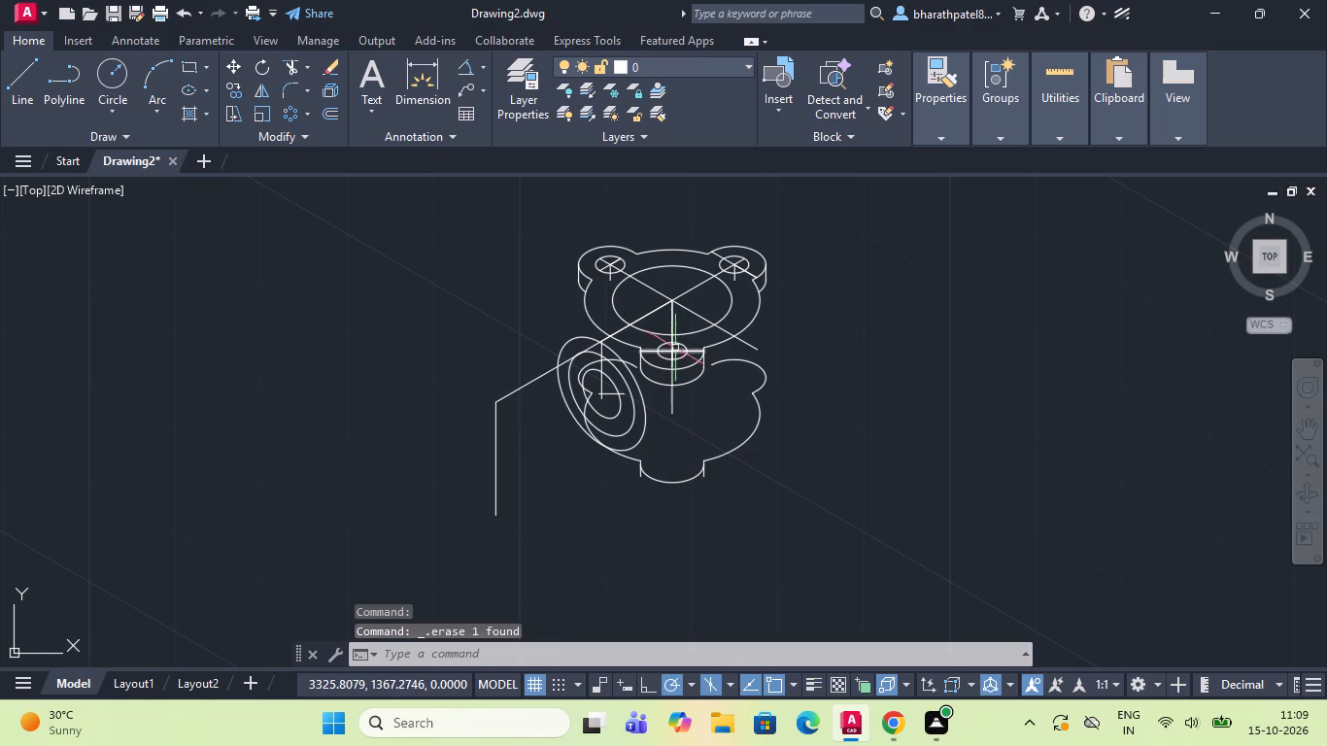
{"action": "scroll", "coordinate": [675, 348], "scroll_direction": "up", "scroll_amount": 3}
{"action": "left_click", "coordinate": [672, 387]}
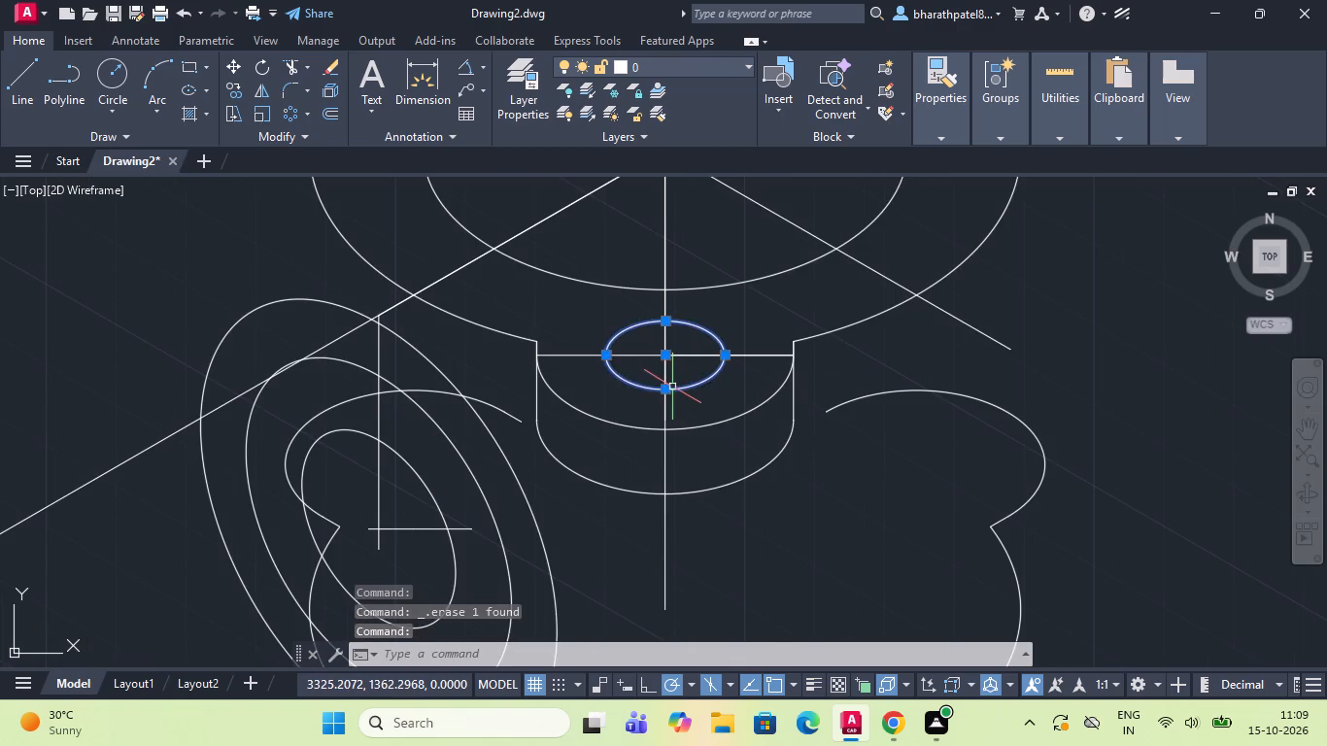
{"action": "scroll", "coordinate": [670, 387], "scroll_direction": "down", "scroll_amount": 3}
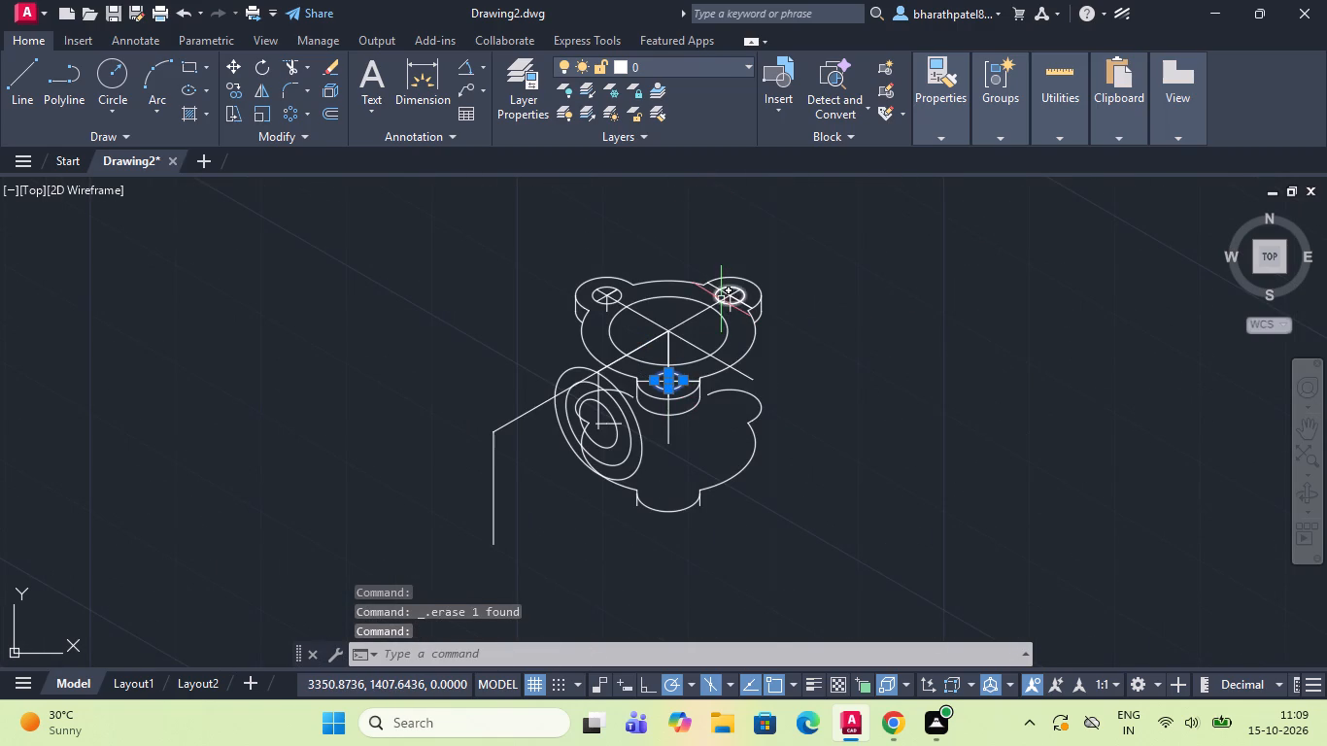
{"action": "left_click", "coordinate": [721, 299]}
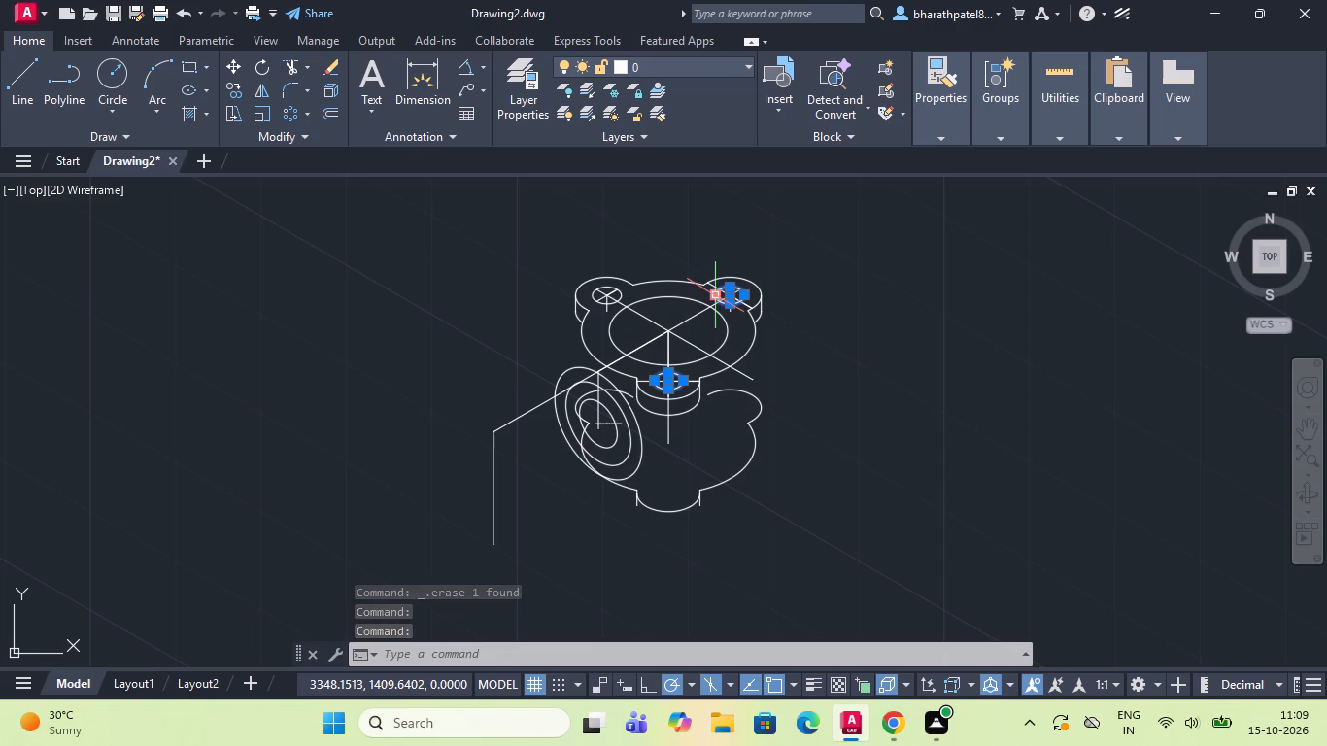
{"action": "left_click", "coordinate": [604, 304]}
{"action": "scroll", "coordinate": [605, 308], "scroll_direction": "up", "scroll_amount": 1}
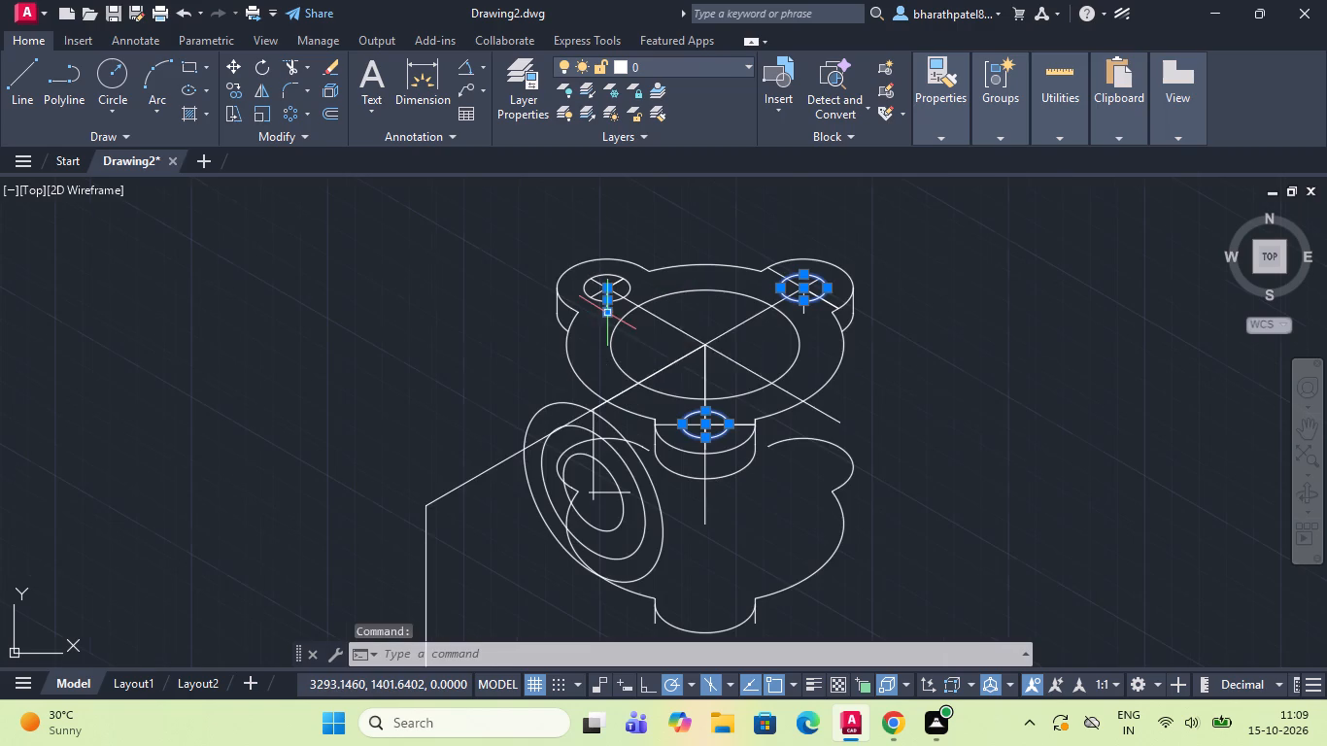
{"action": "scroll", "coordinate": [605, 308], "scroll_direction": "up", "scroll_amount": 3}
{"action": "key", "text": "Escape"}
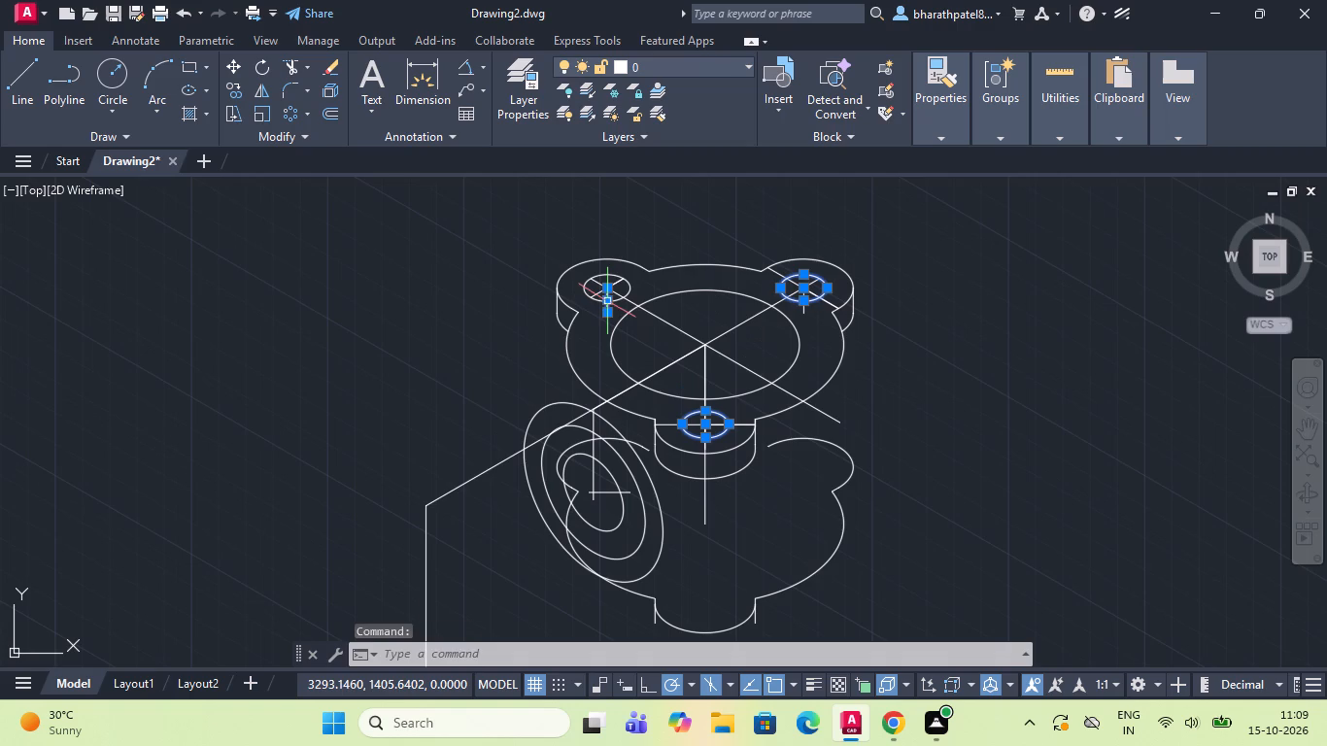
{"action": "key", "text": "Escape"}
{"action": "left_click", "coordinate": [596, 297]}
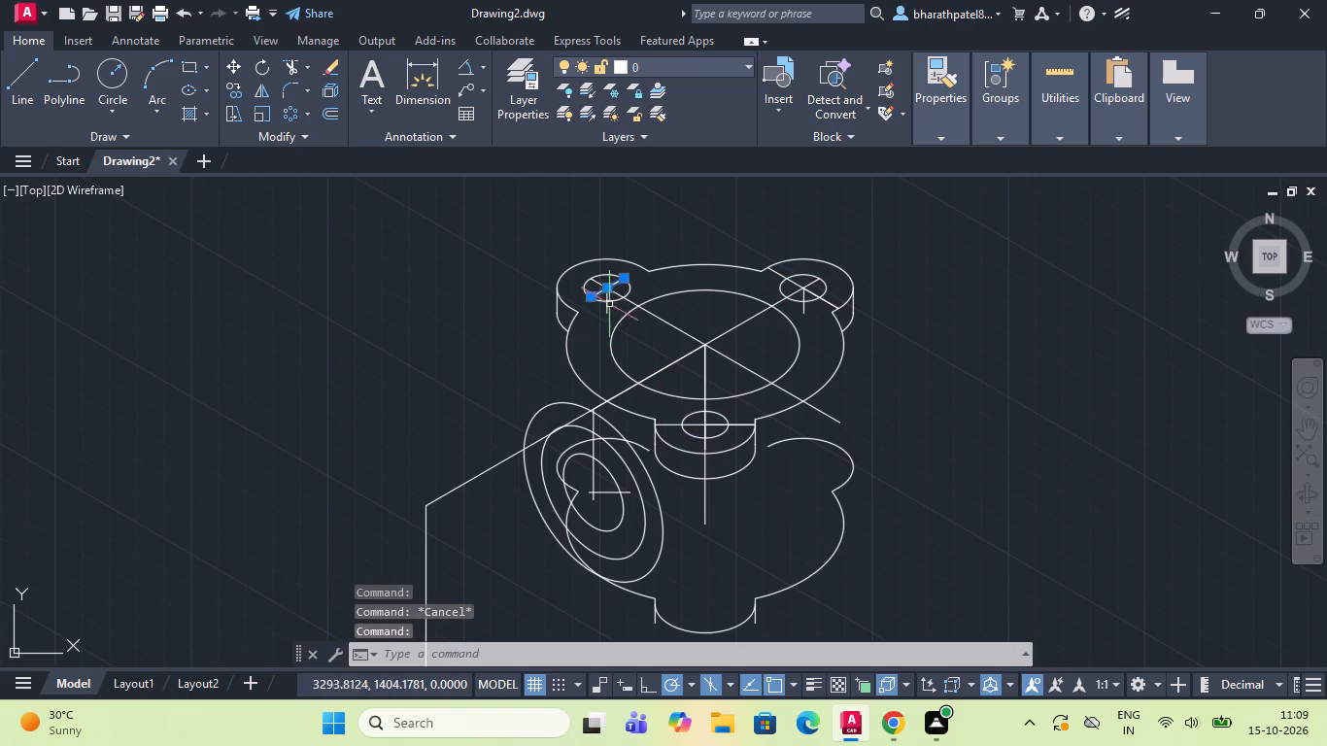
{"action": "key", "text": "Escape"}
Copy the three lobe hole ellipses from the upper flange's centre to the lower end of the central vertical line.
{"action": "left_click", "coordinate": [616, 301]}
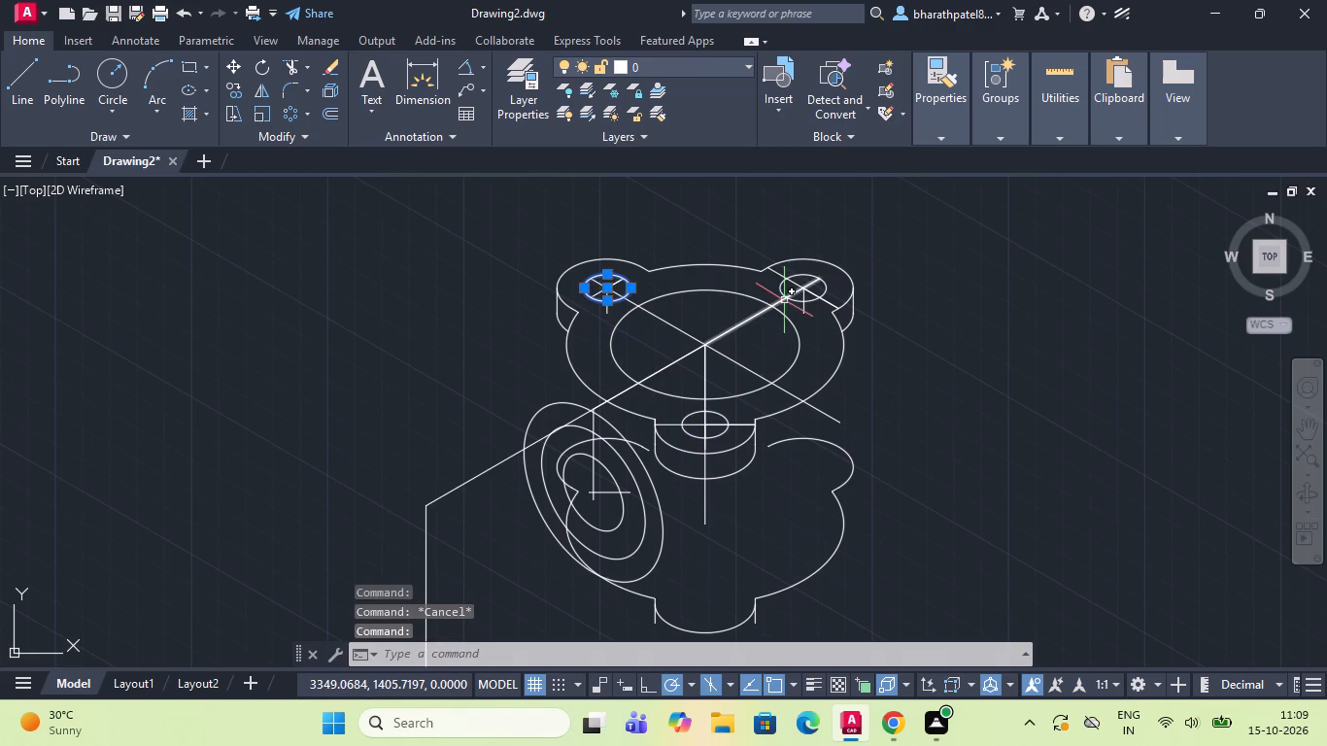
{"action": "left_click", "coordinate": [794, 300]}
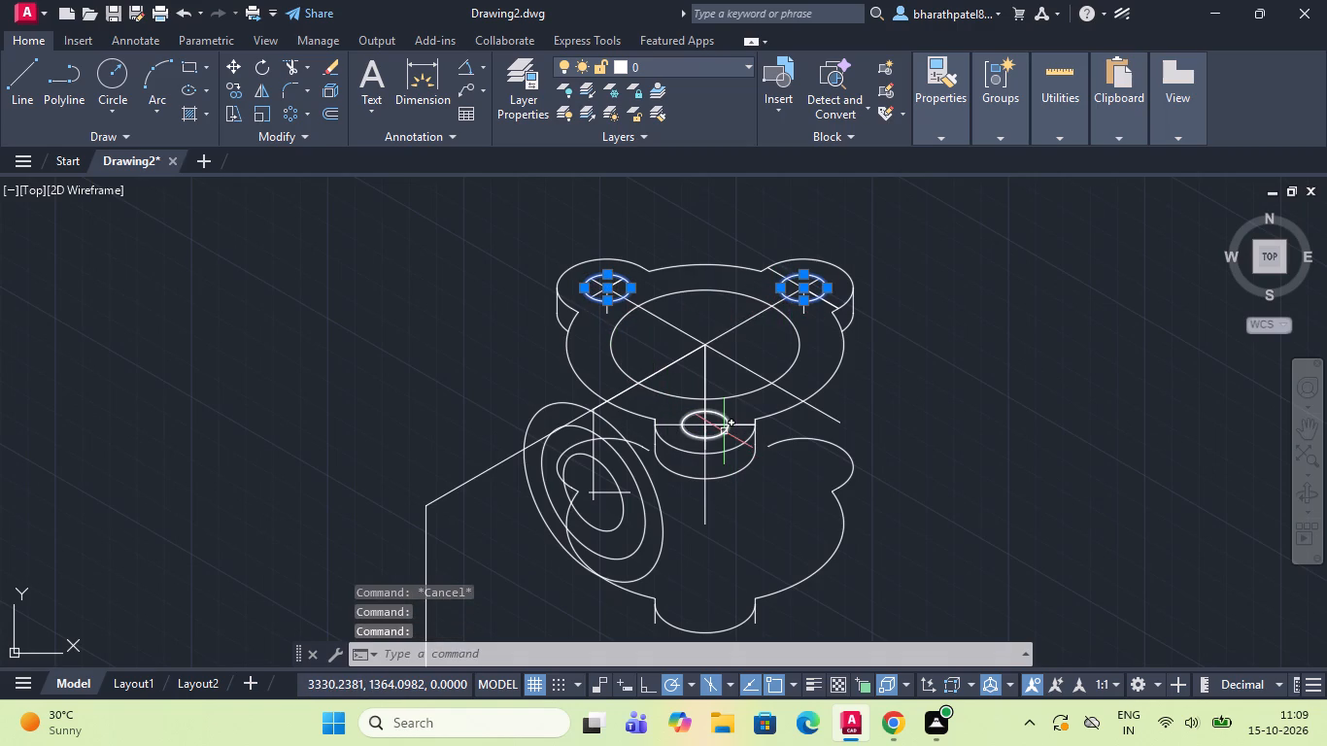
{"action": "left_click", "coordinate": [723, 431]}
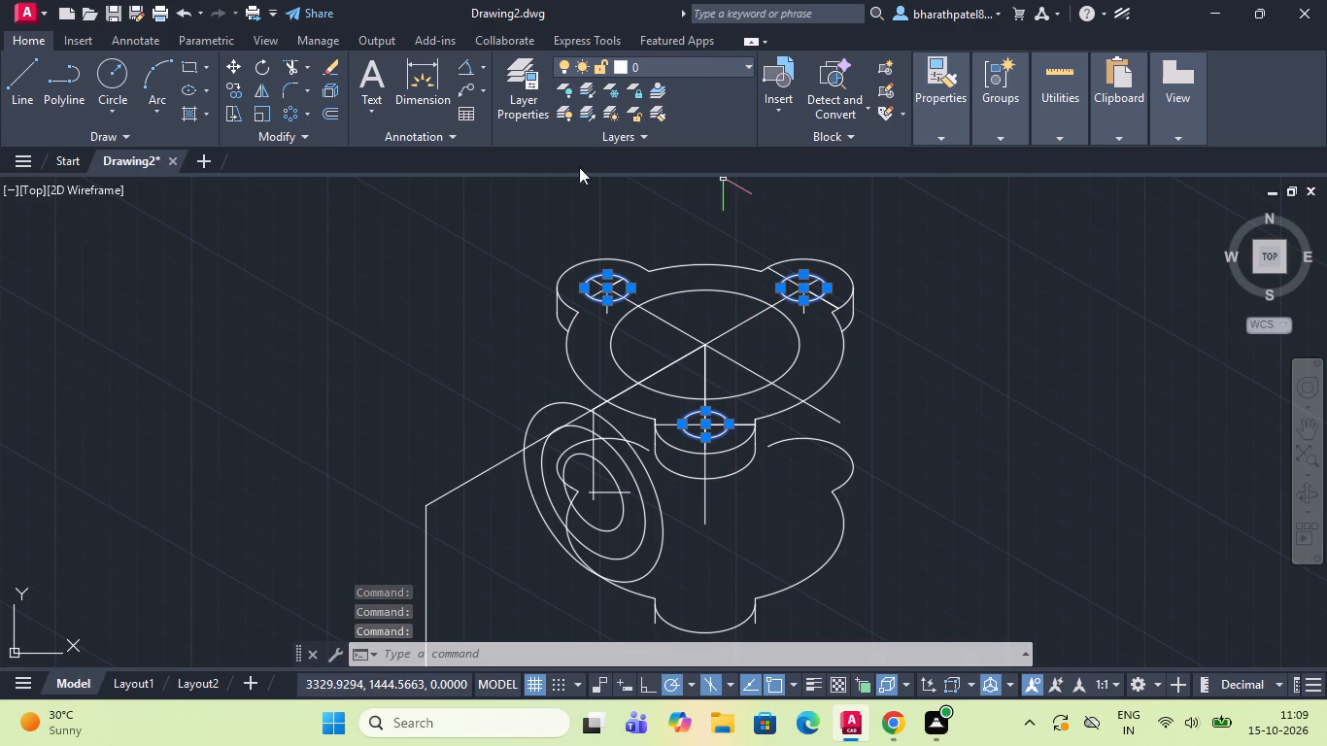
{"action": "scroll", "coordinate": [466, 205], "scroll_direction": "down", "scroll_amount": 1}
{"action": "scroll", "coordinate": [626, 255], "scroll_direction": "up", "scroll_amount": 2}
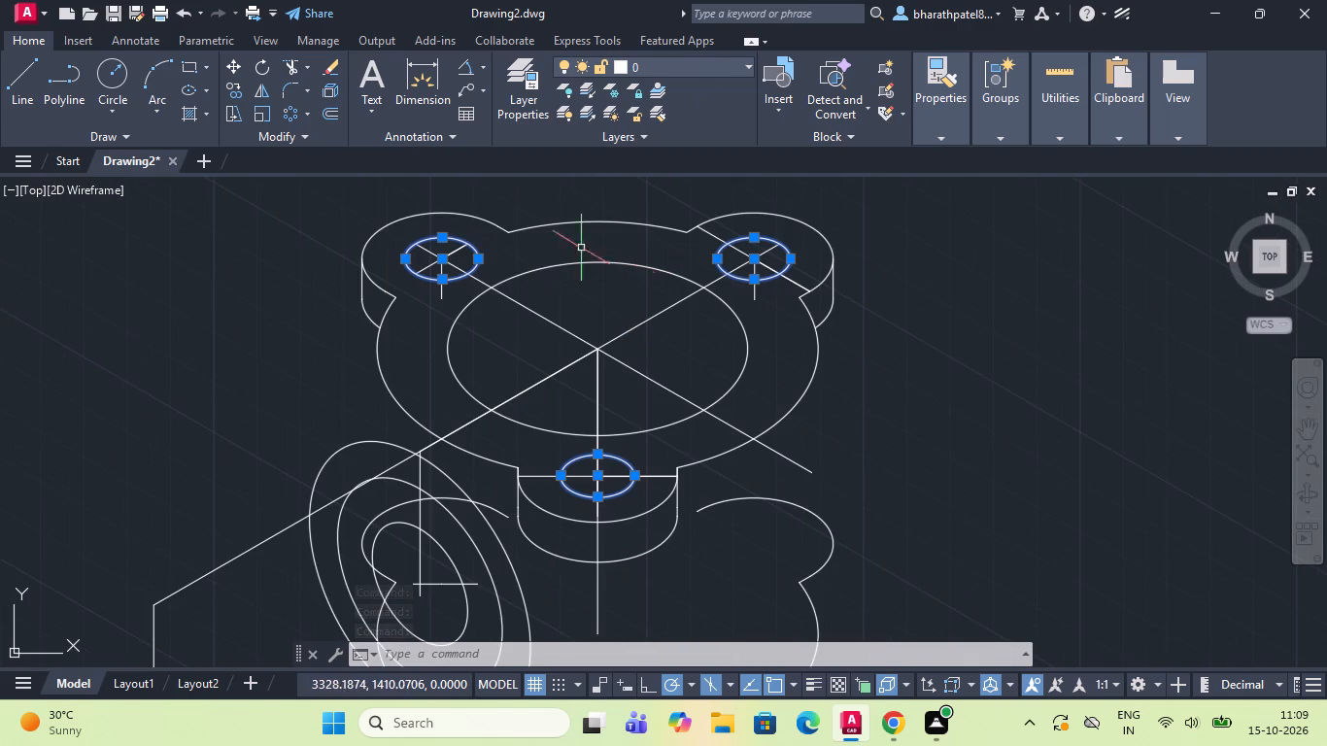
{"action": "left_click", "coordinate": [229, 86]}
{"action": "scroll", "coordinate": [469, 234], "scroll_direction": "down", "scroll_amount": 2}
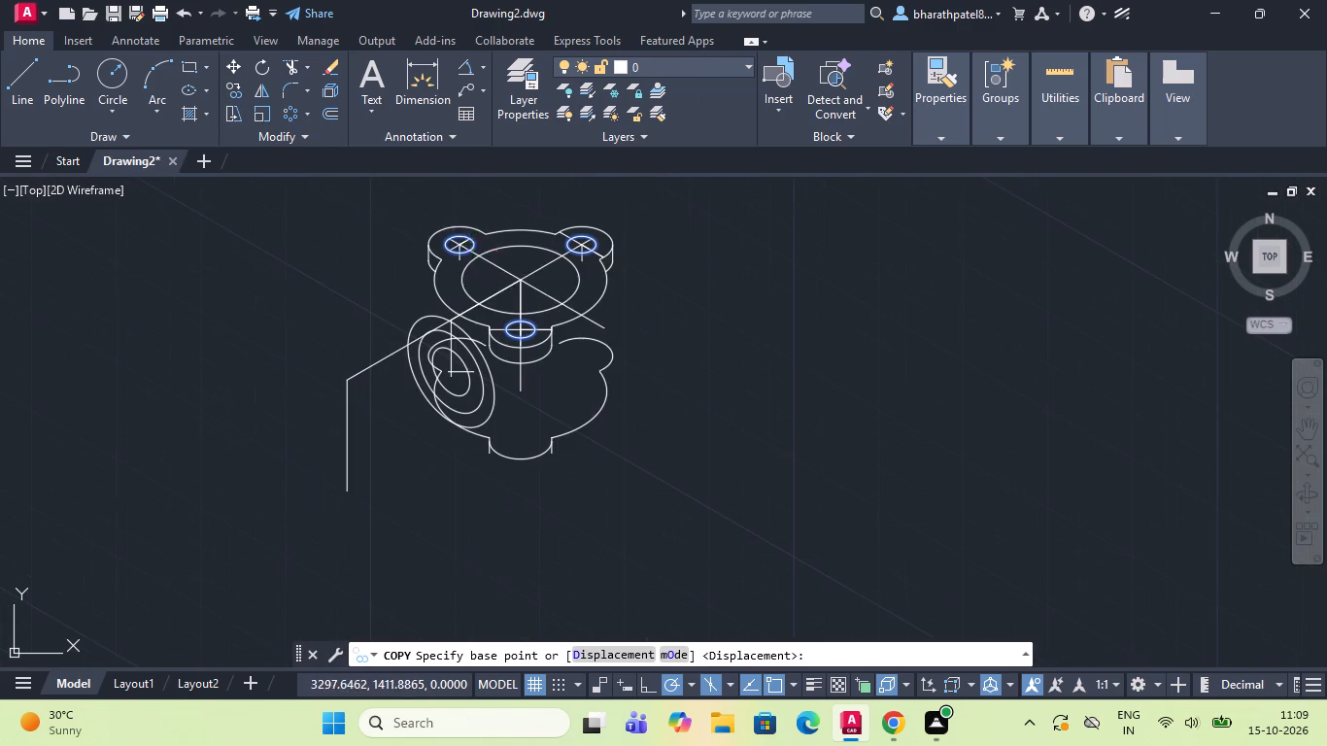
{"action": "scroll", "coordinate": [532, 298], "scroll_direction": "up", "scroll_amount": 2}
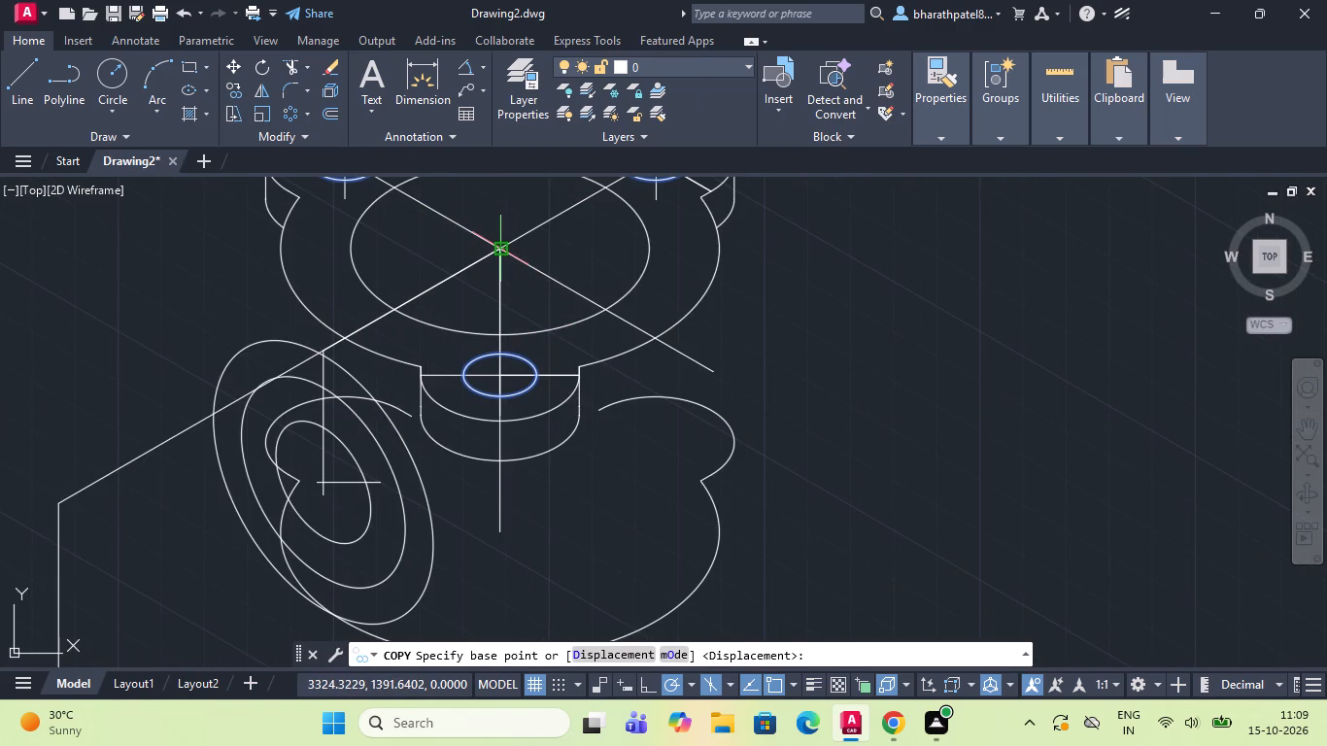
{"action": "left_click", "coordinate": [498, 245]}
{"action": "scroll", "coordinate": [498, 245], "scroll_direction": "down", "scroll_amount": 2}
{"action": "scroll", "coordinate": [493, 347], "scroll_direction": "up", "scroll_amount": 4}
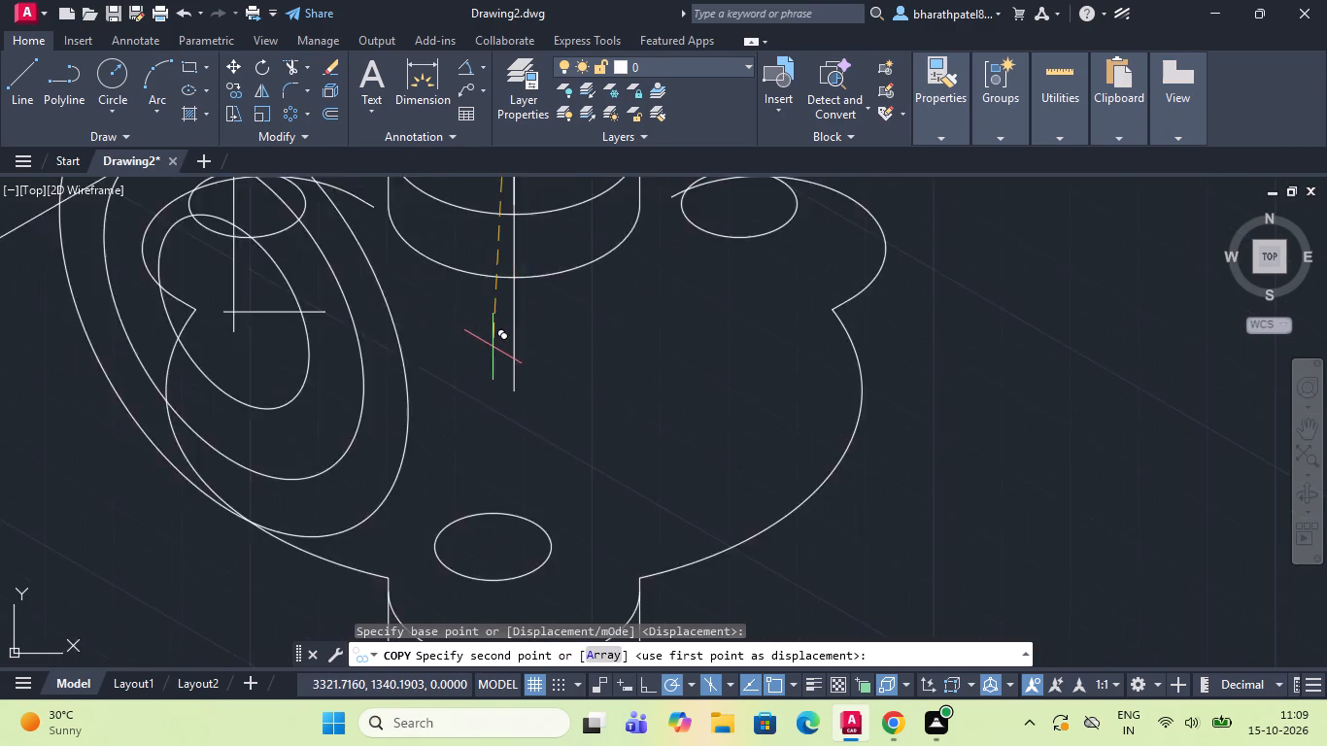
{"action": "scroll", "coordinate": [494, 343], "scroll_direction": "down", "scroll_amount": 2}
{"action": "scroll", "coordinate": [494, 376], "scroll_direction": "up", "scroll_amount": 3}
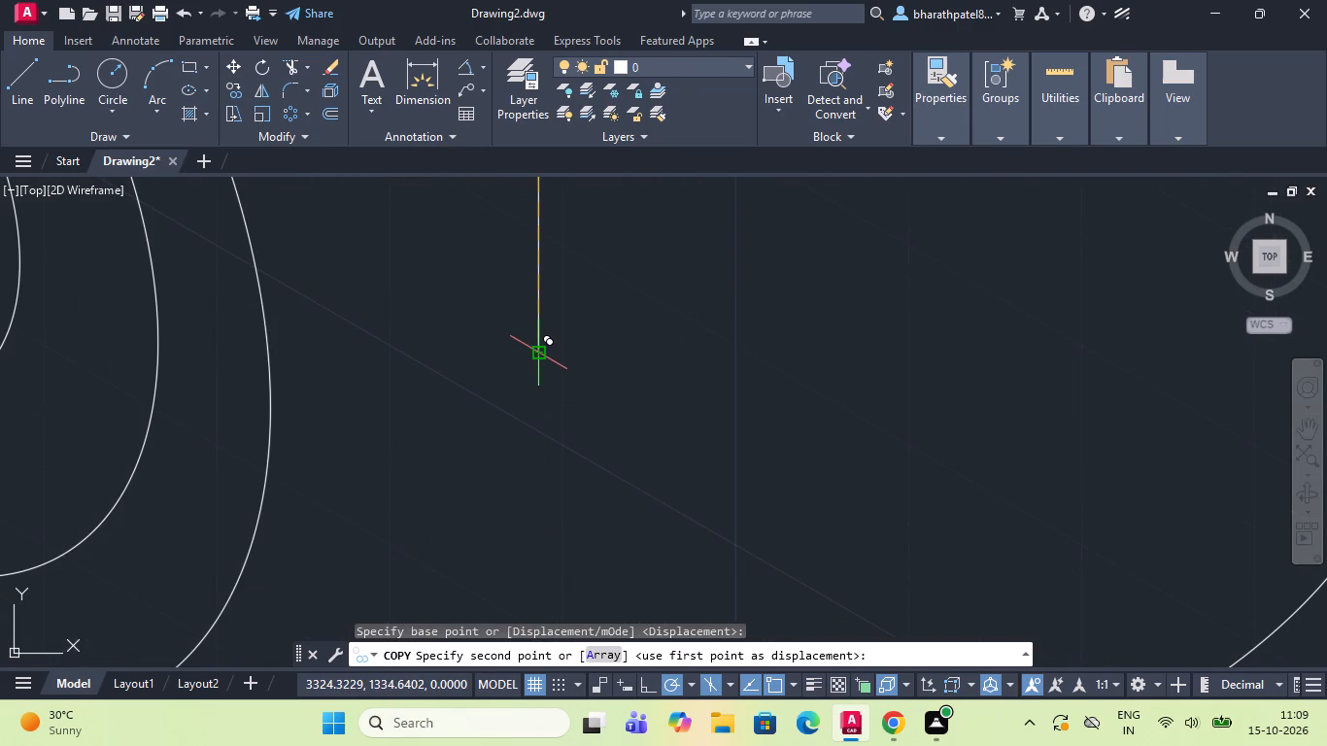
{"action": "left_click", "coordinate": [539, 351]}
{"action": "scroll", "coordinate": [539, 351], "scroll_direction": "down", "scroll_amount": 5}
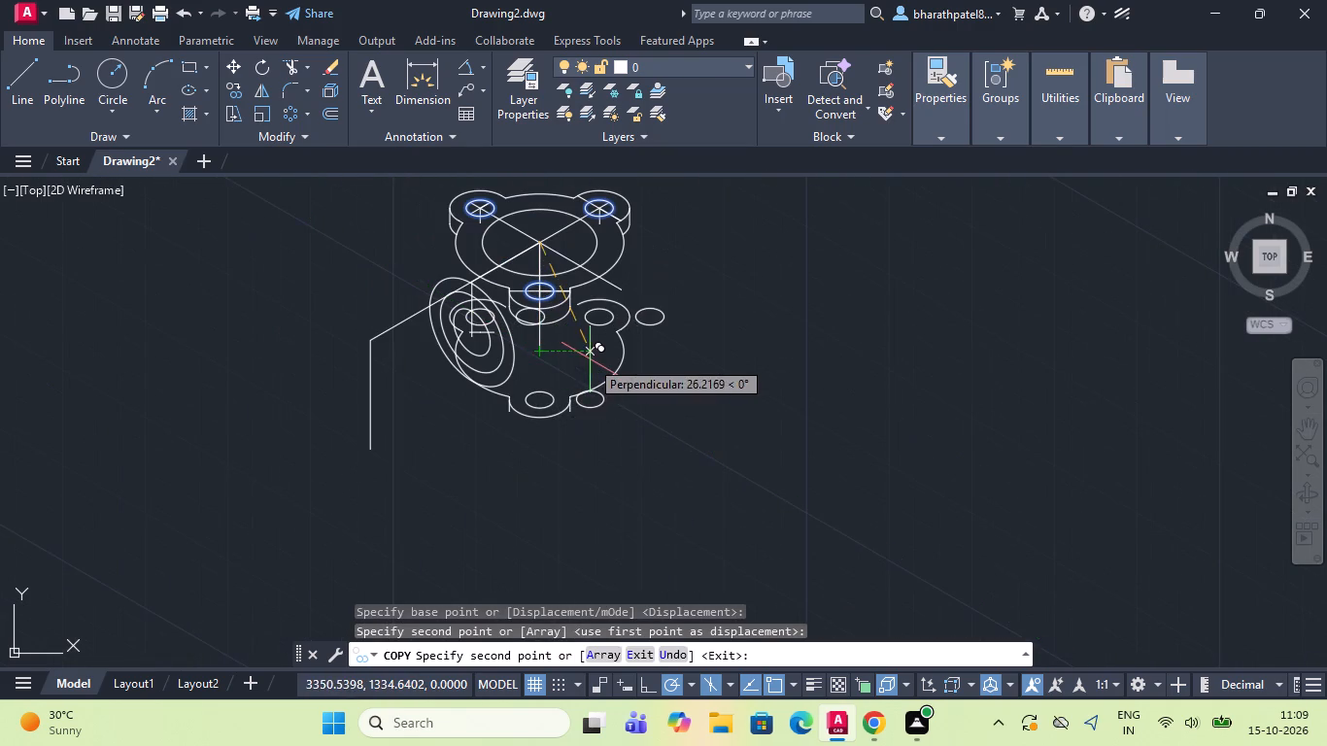
{"action": "key", "text": "Escape"}
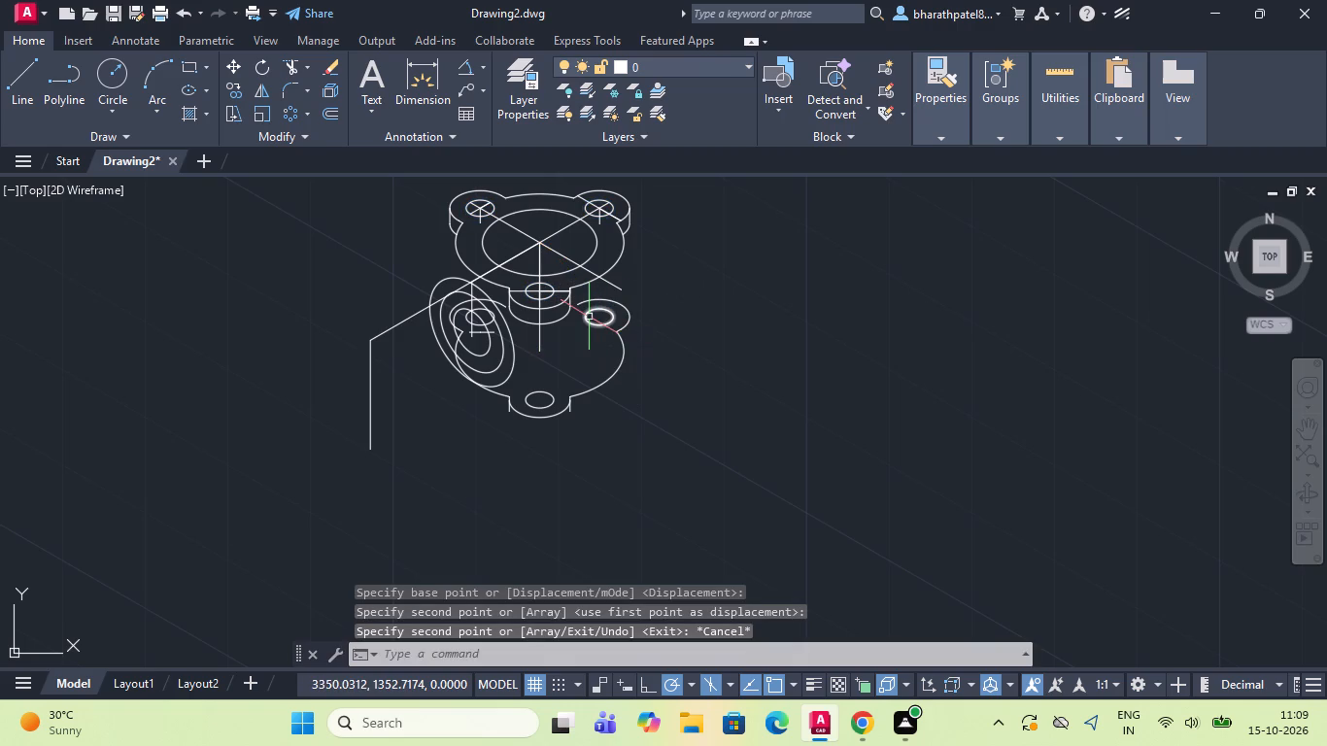
Draw a vertical line 8 units upward from the centre of the lower flange's front lobe hole.
{"action": "left_click", "coordinate": [15, 83]}
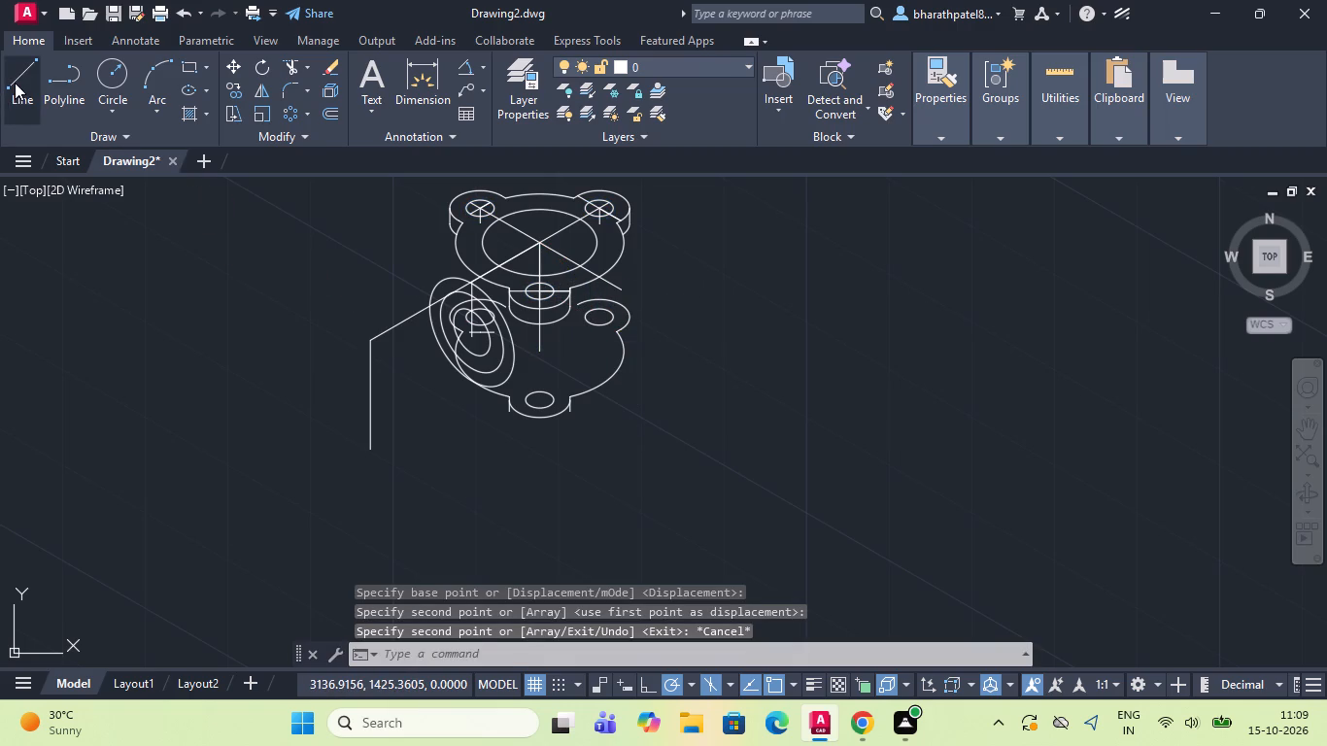
{"action": "scroll", "coordinate": [531, 416], "scroll_direction": "up", "scroll_amount": 4}
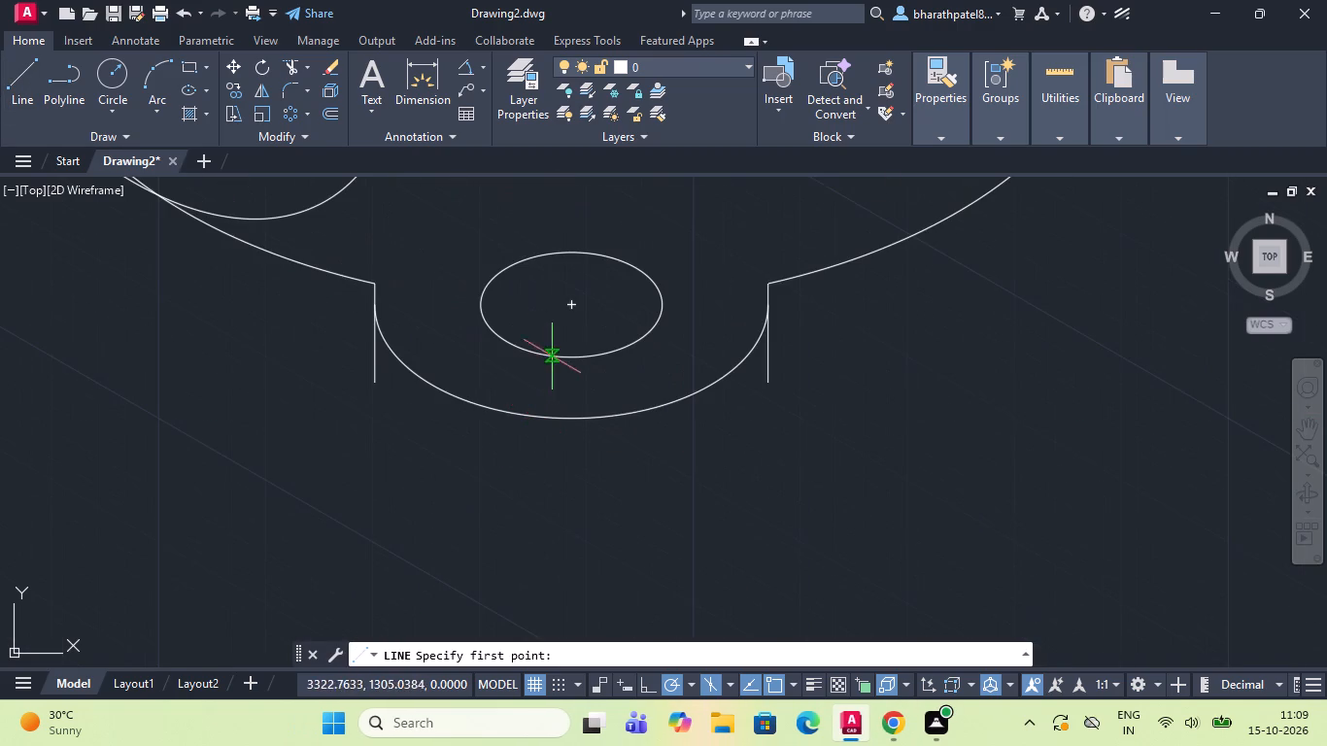
{"action": "left_click", "coordinate": [570, 308]}
{"action": "scroll", "coordinate": [570, 308], "scroll_direction": "down", "scroll_amount": 1}
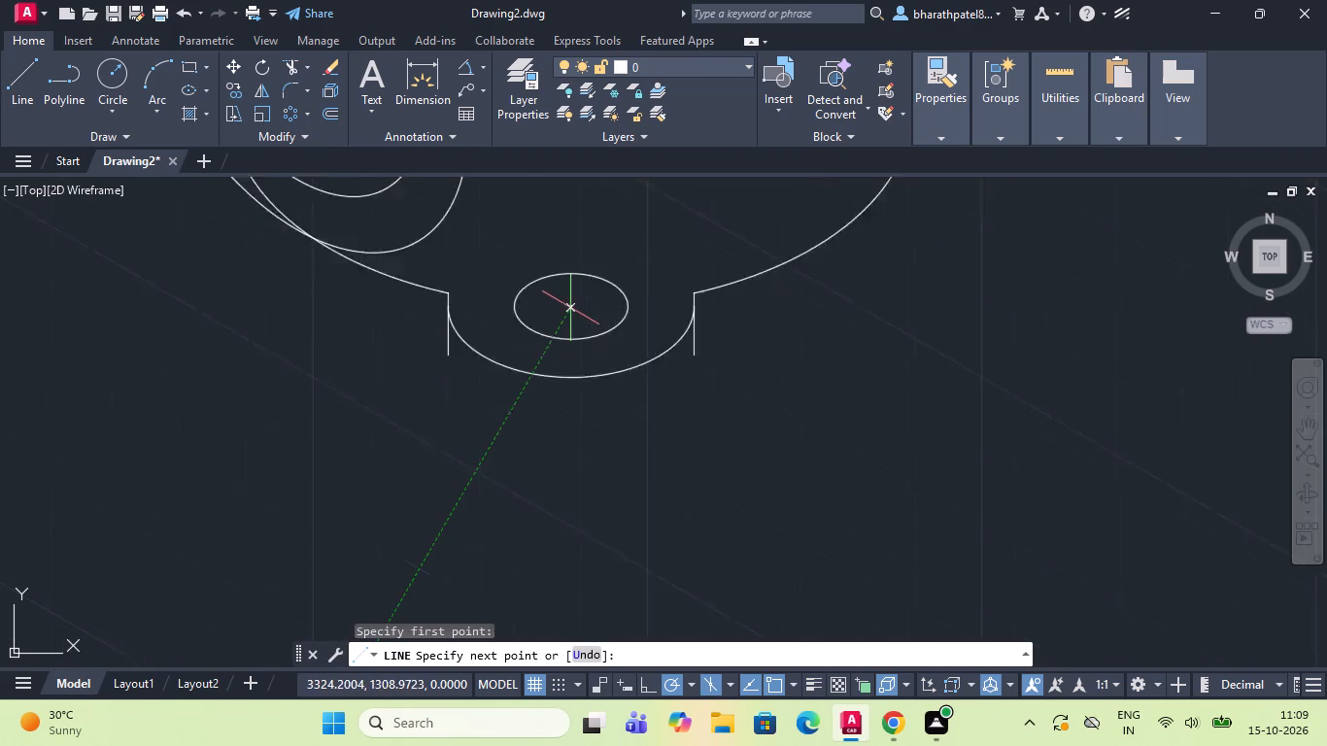
{"action": "scroll", "coordinate": [570, 308], "scroll_direction": "down", "scroll_amount": 1}
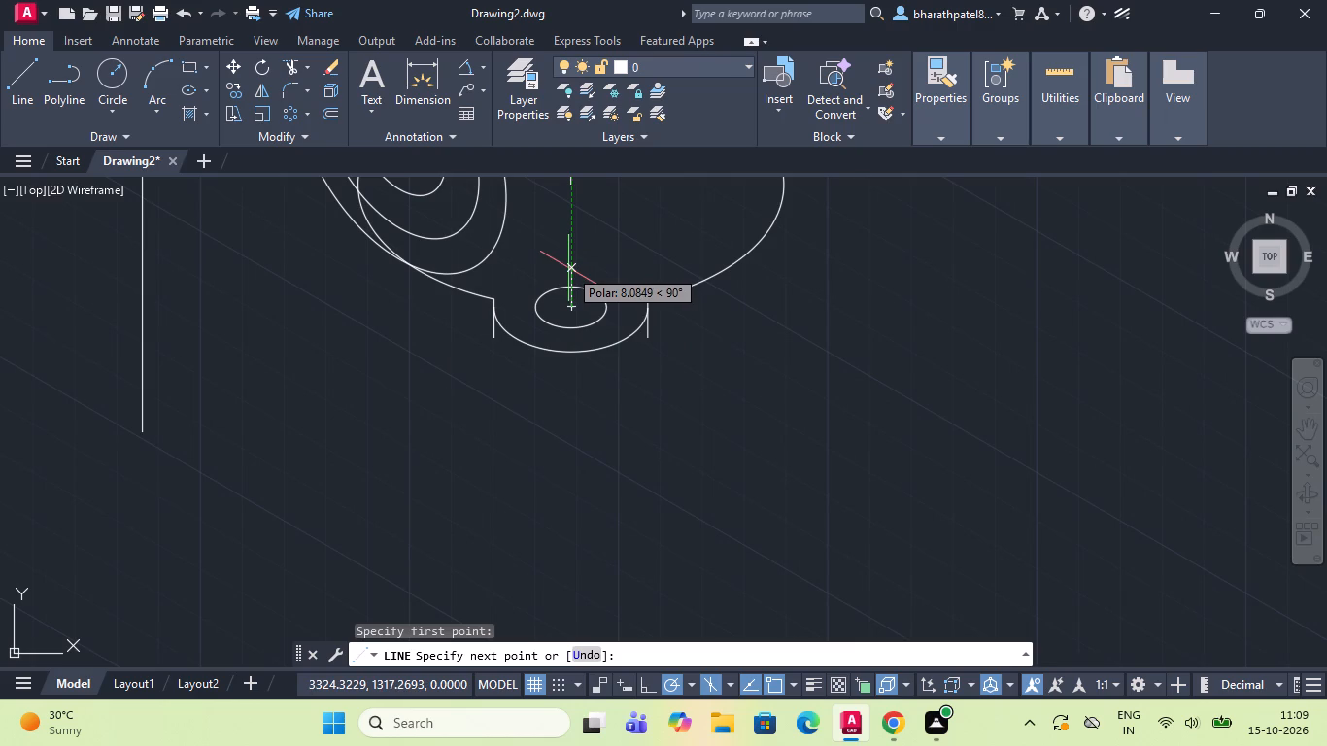
{"action": "key", "text": "8"}
{"action": "key", "text": "Return"}
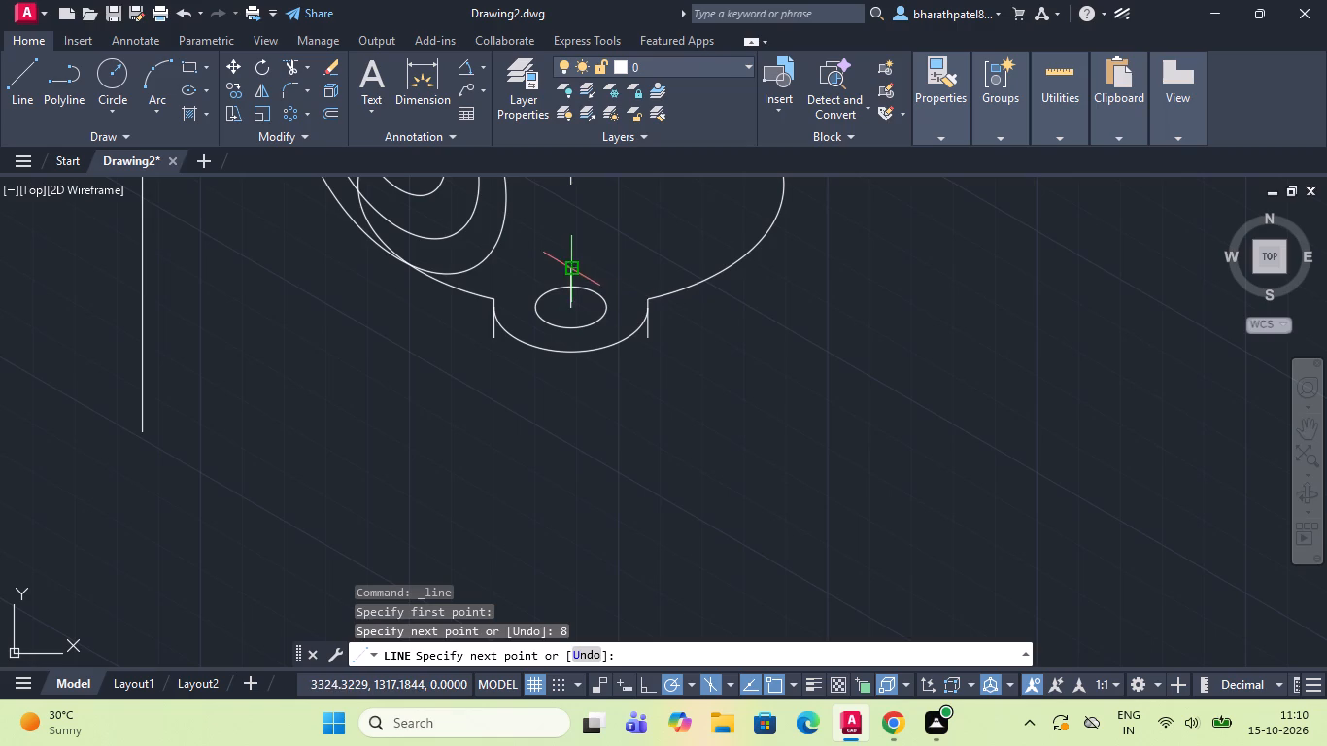
{"action": "key", "text": "Escape"}
Draw a vertical line 8 units upward from the centre of the lower flange's back-right lobe hole.
{"action": "scroll", "coordinate": [627, 286], "scroll_direction": "down", "scroll_amount": 3}
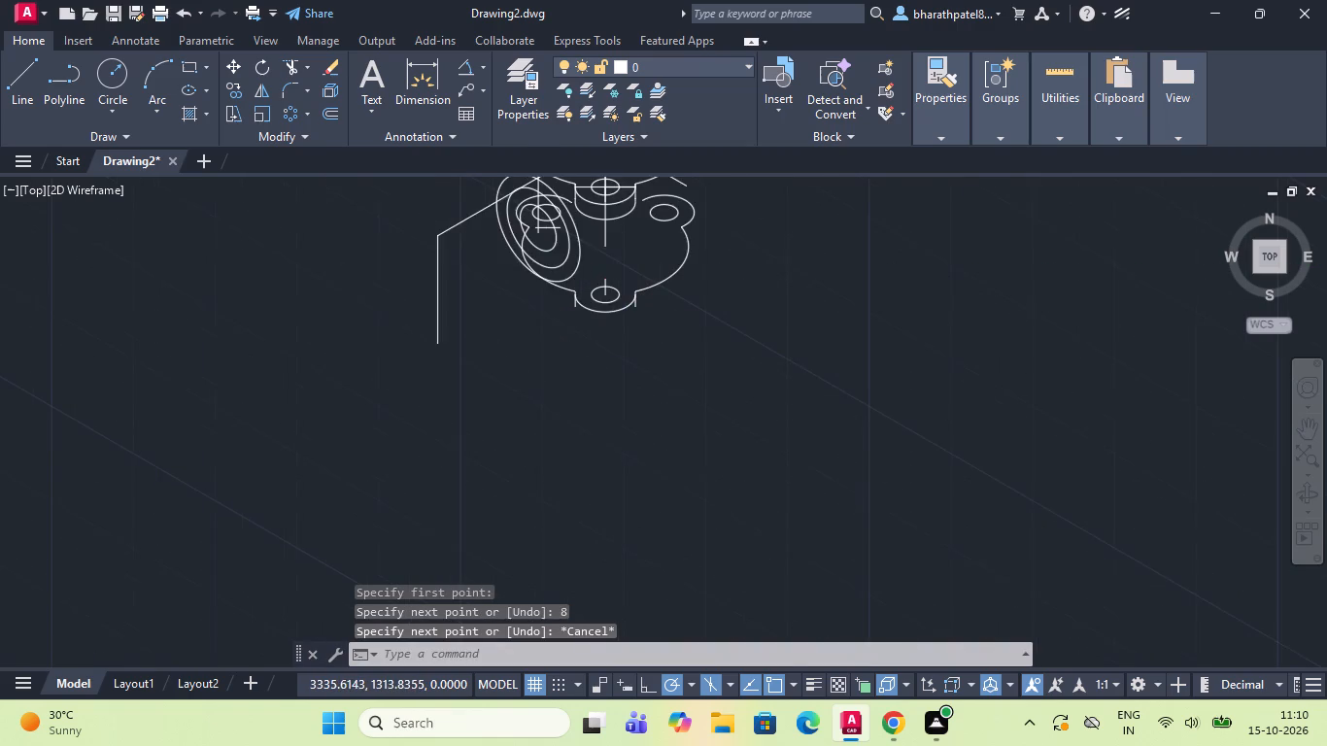
{"action": "left_click", "coordinate": [25, 82]}
{"action": "scroll", "coordinate": [666, 206], "scroll_direction": "up", "scroll_amount": 1}
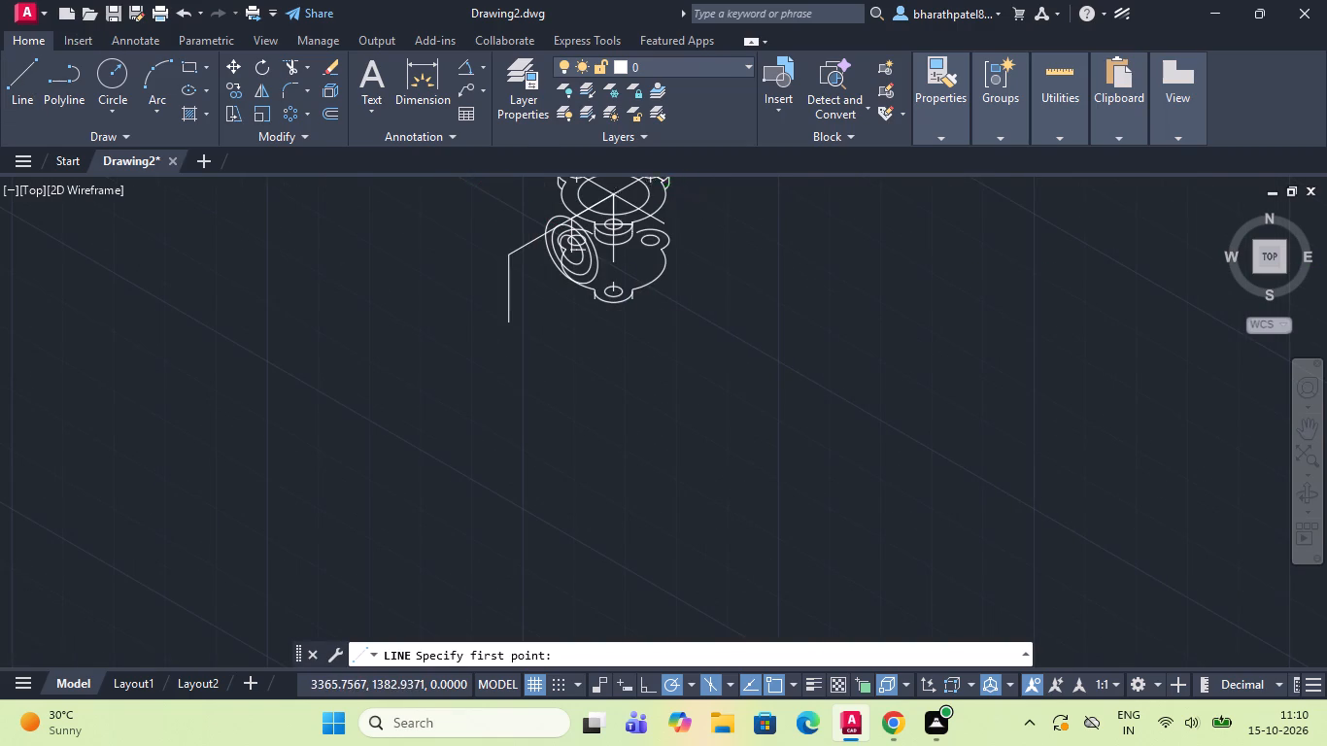
{"action": "scroll", "coordinate": [666, 206], "scroll_direction": "up", "scroll_amount": 2}
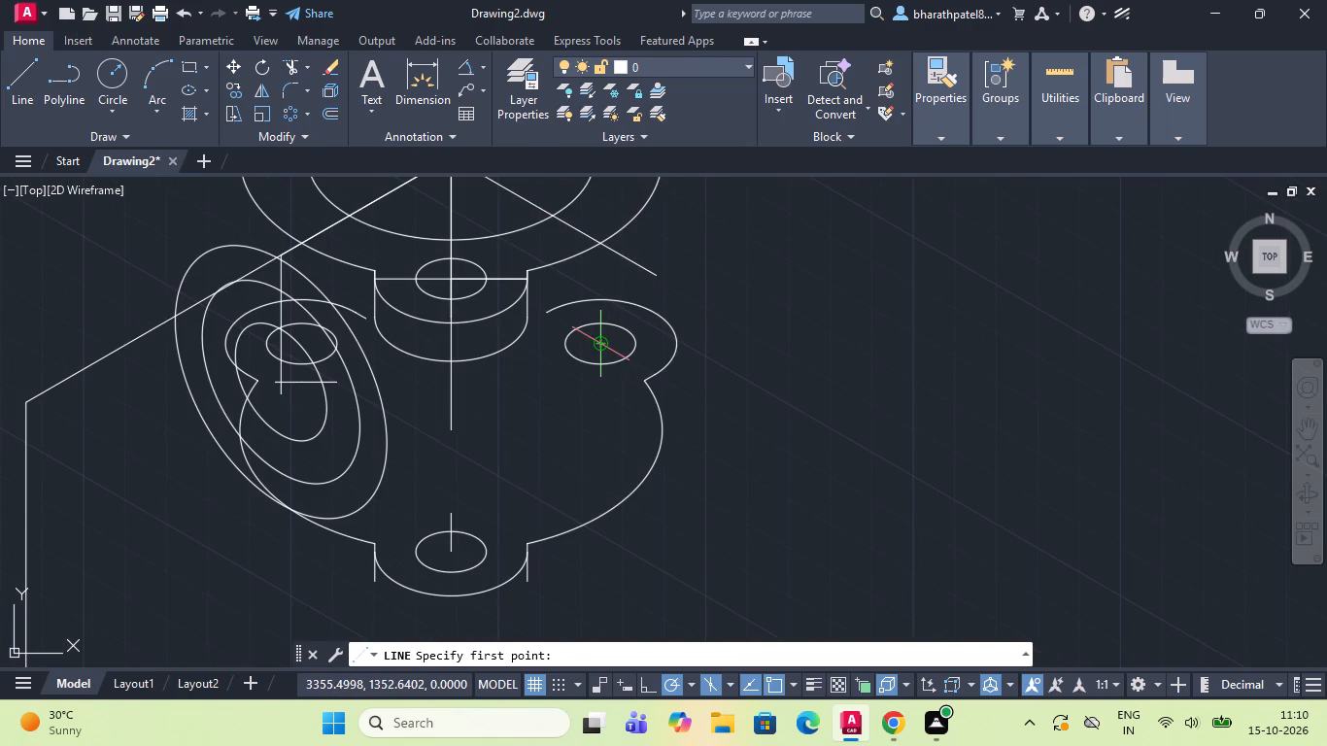
{"action": "scroll", "coordinate": [604, 346], "scroll_direction": "up", "scroll_amount": 3}
{"action": "scroll", "coordinate": [600, 324], "scroll_direction": "down", "scroll_amount": 3}
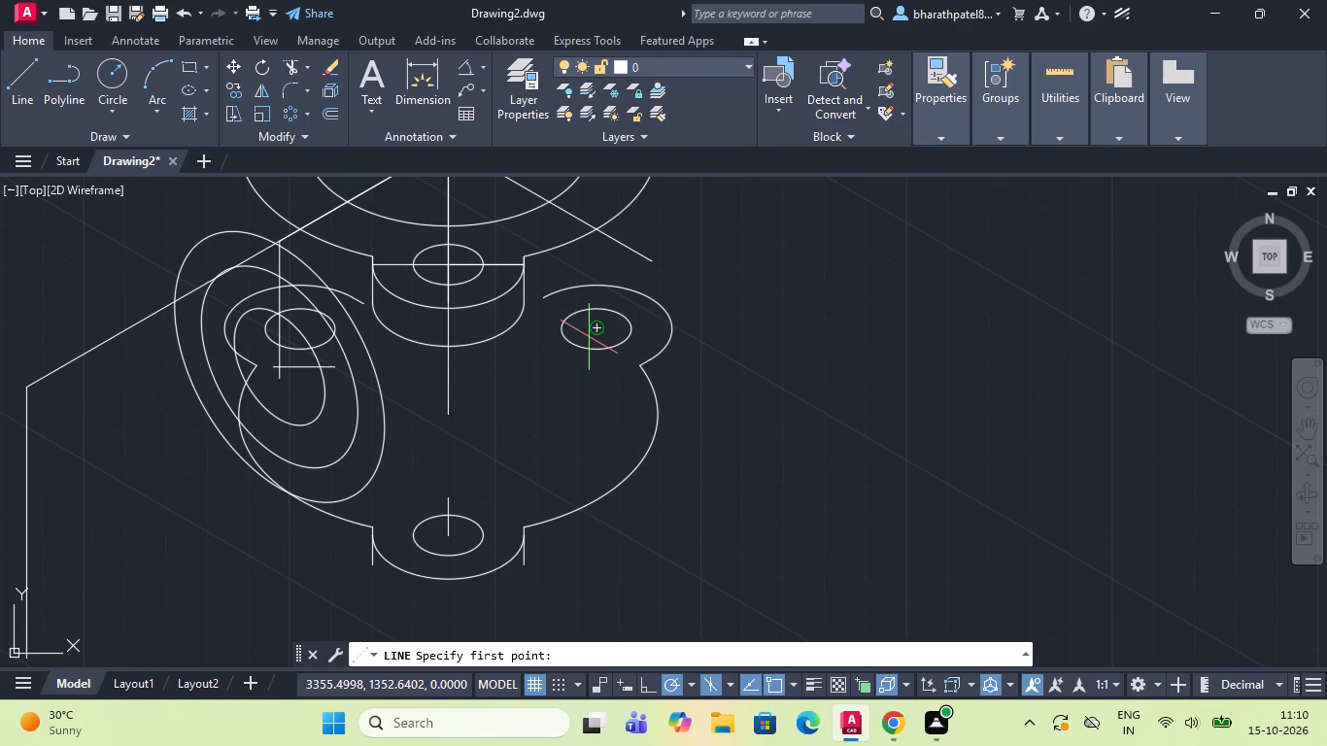
{"action": "left_click", "coordinate": [597, 322]}
{"action": "scroll", "coordinate": [597, 322], "scroll_direction": "down", "scroll_amount": 3}
{"action": "scroll", "coordinate": [597, 291], "scroll_direction": "up", "scroll_amount": 3}
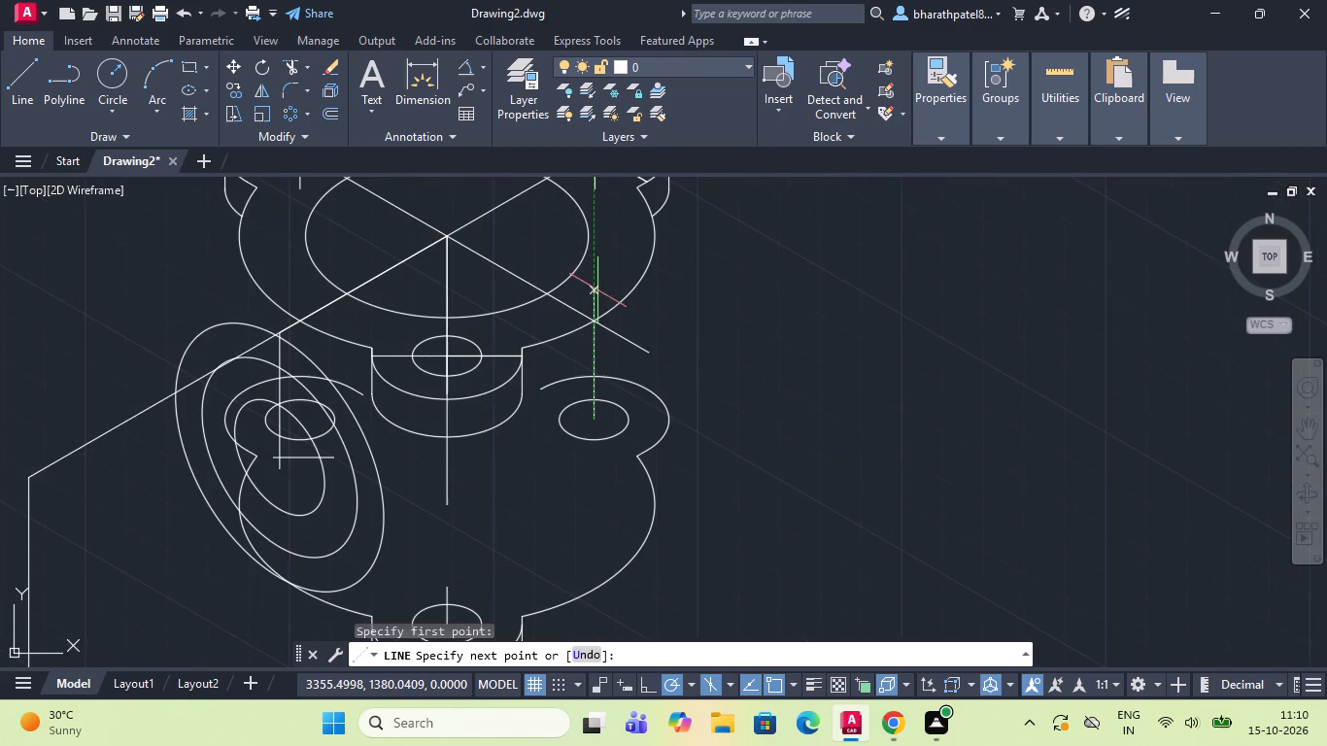
{"action": "scroll", "coordinate": [595, 350], "scroll_direction": "up", "scroll_amount": 4}
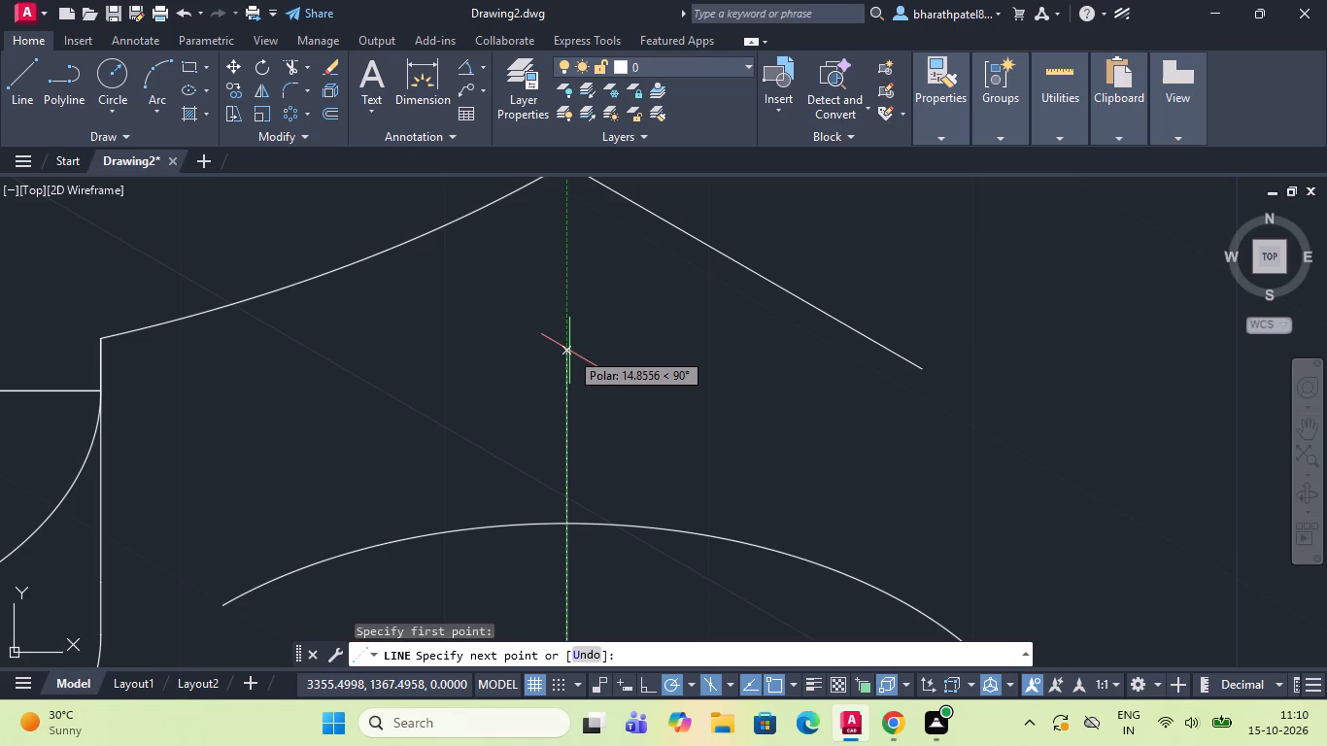
{"action": "key", "text": "8"}
{"action": "key", "text": "Return"}
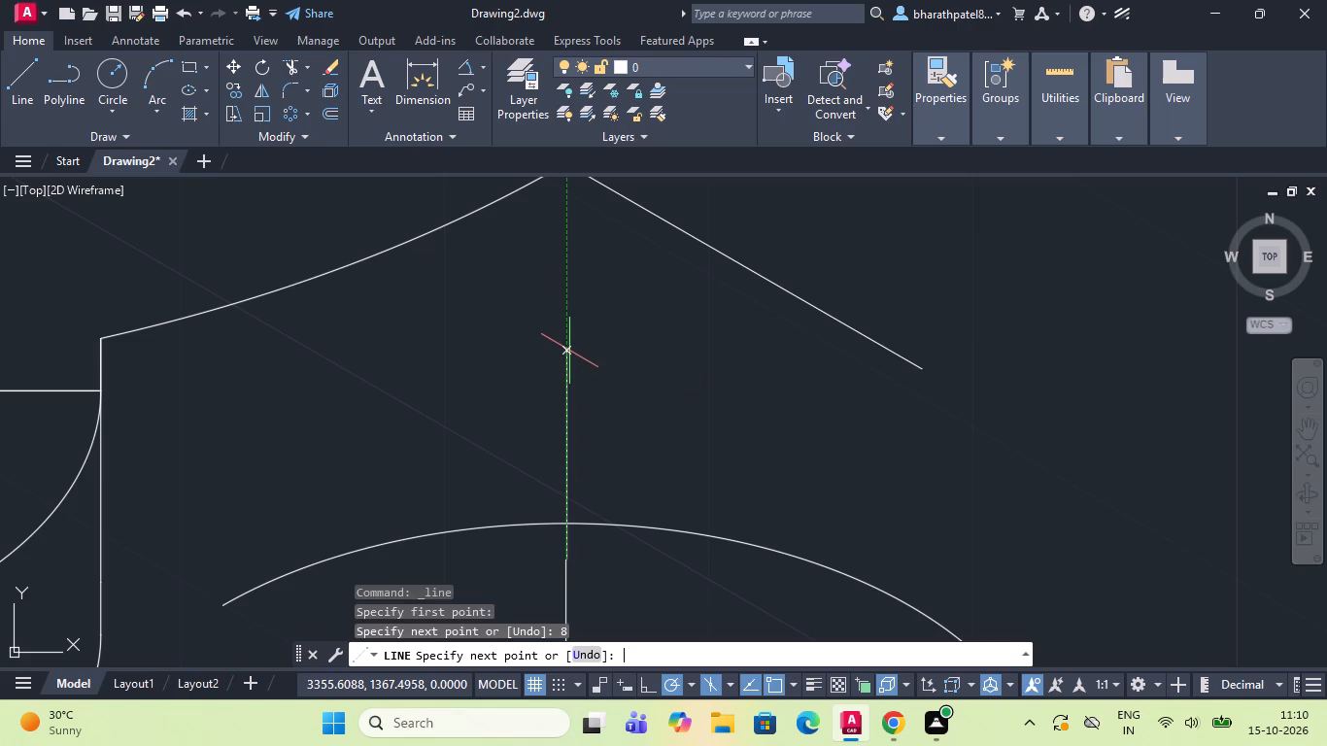
{"action": "key", "text": "Escape"}
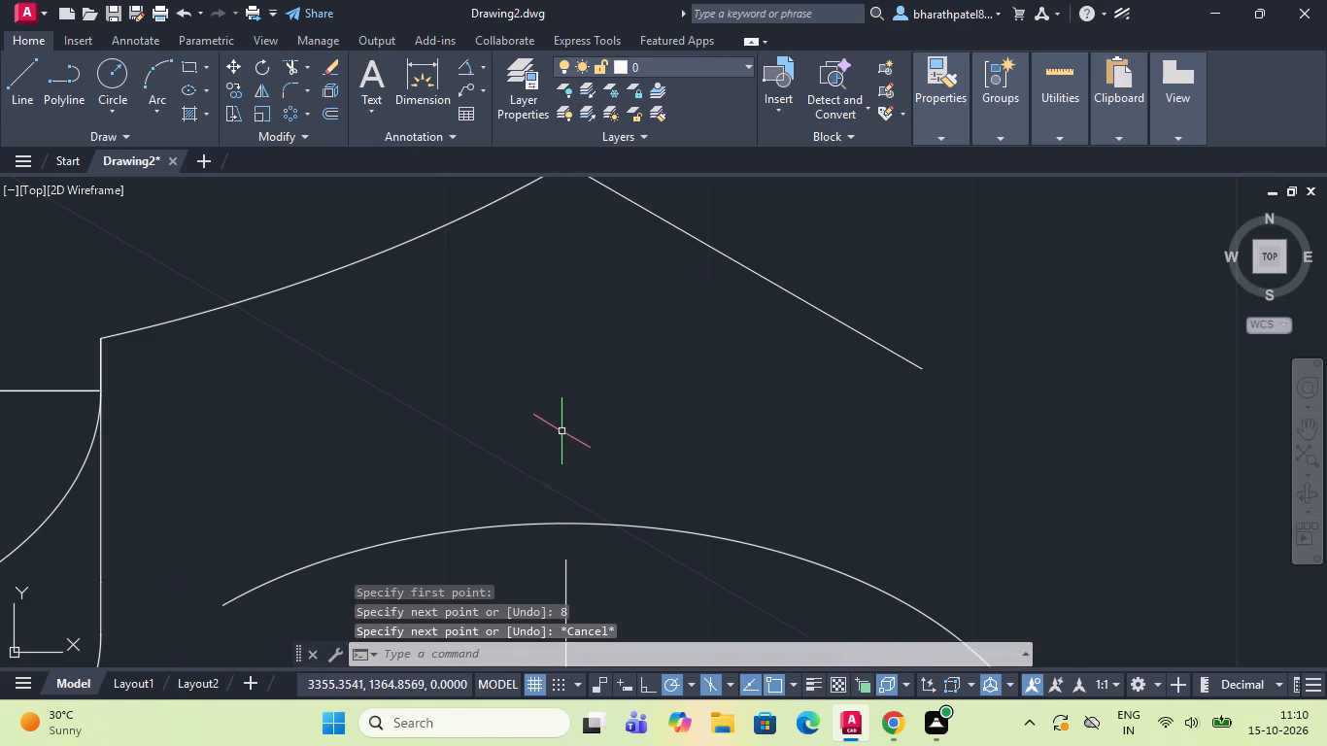
Draw a vertical line 8 units upward from the centre of the lower flange's left lobe hole, behind the side boss.
{"action": "scroll", "coordinate": [565, 428], "scroll_direction": "down", "scroll_amount": 7}
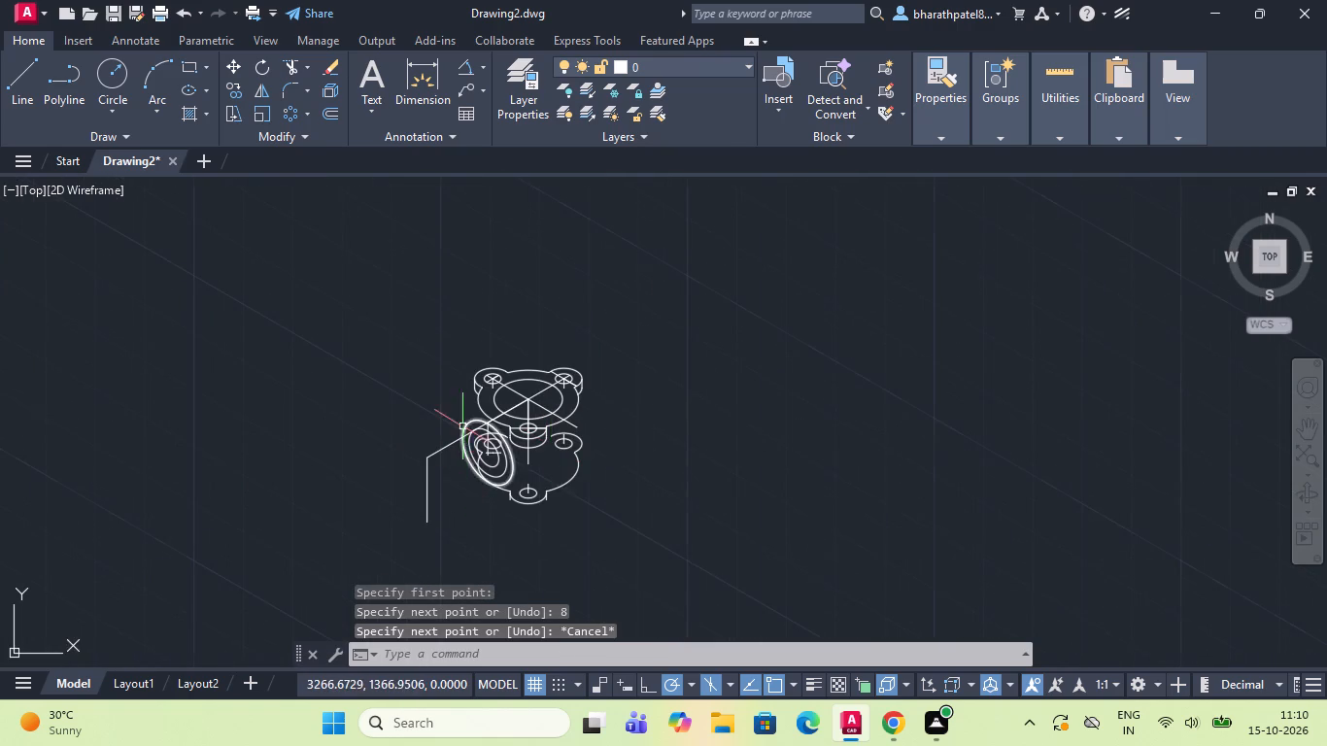
{"action": "scroll", "coordinate": [462, 426], "scroll_direction": "up", "scroll_amount": 3}
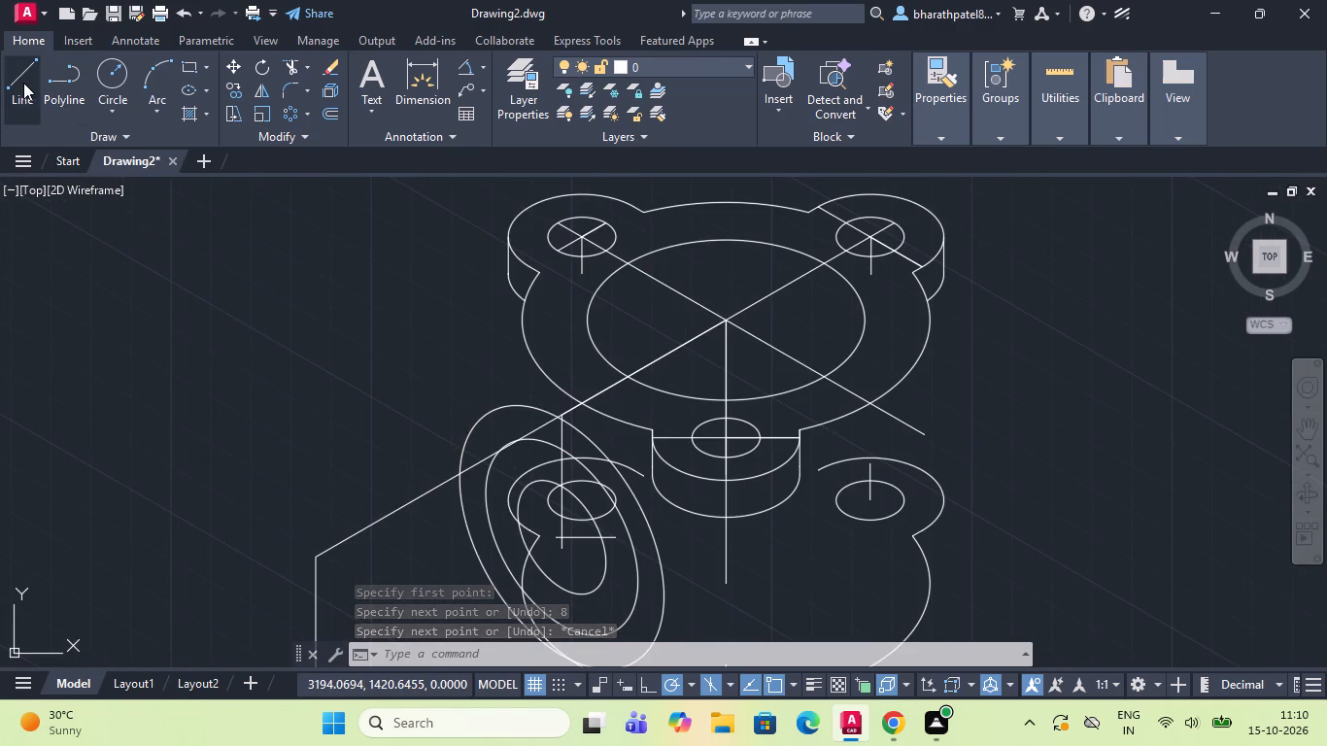
{"action": "left_click", "coordinate": [20, 79]}
{"action": "scroll", "coordinate": [580, 497], "scroll_direction": "up", "scroll_amount": 4}
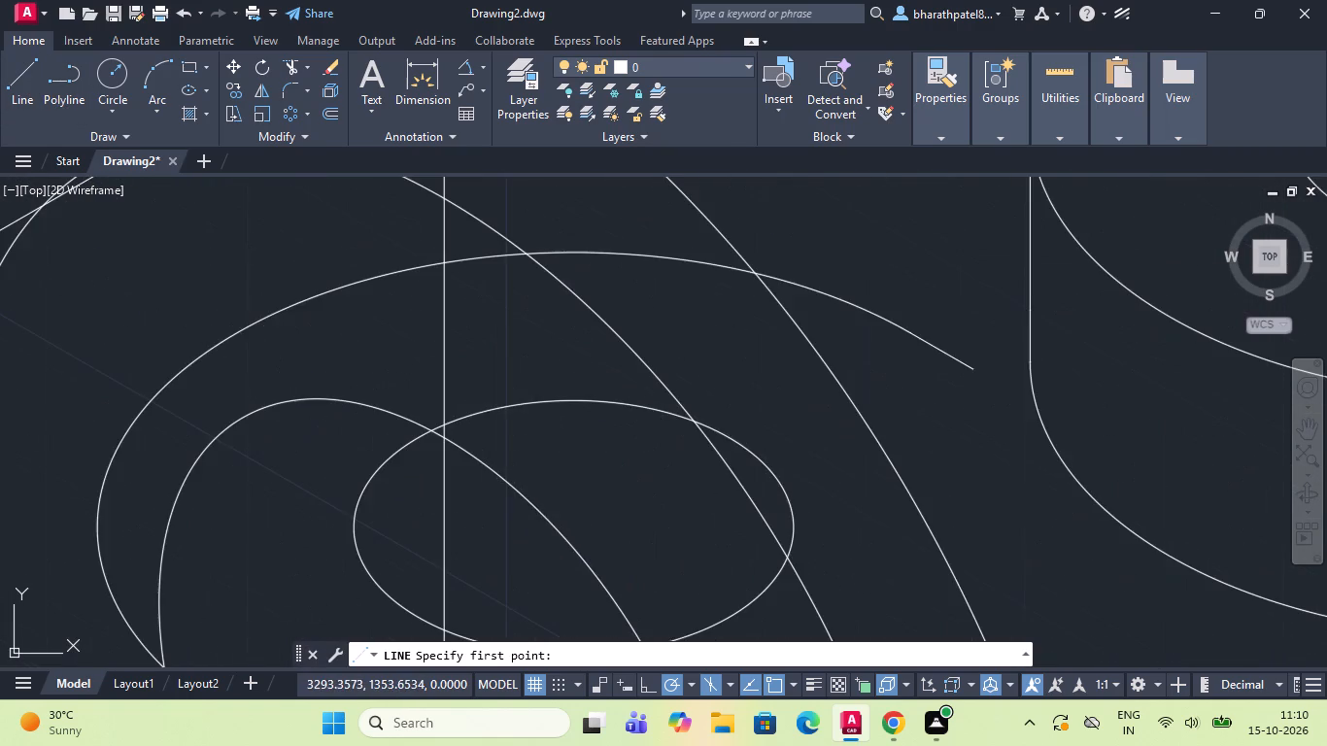
{"action": "scroll", "coordinate": [575, 483], "scroll_direction": "down", "scroll_amount": 3}
{"action": "scroll", "coordinate": [573, 491], "scroll_direction": "up", "scroll_amount": 3}
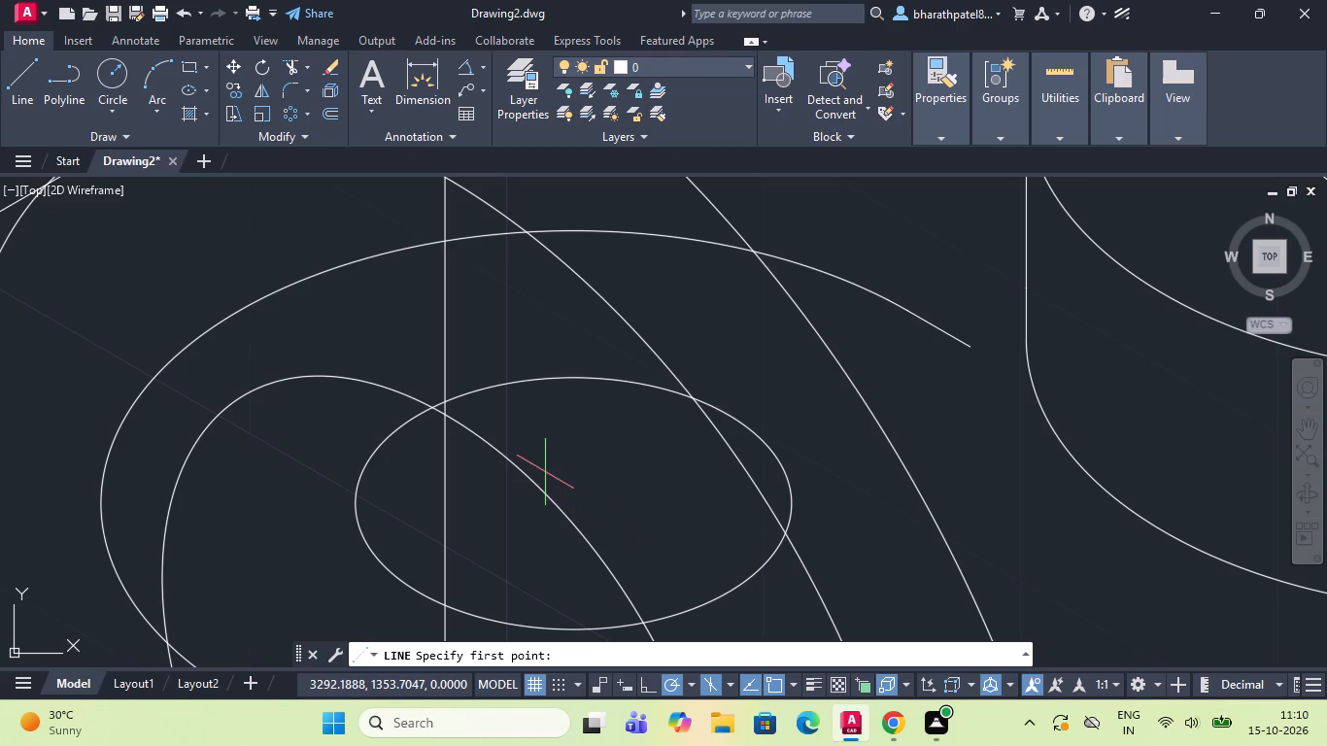
{"action": "scroll", "coordinate": [535, 486], "scroll_direction": "down", "scroll_amount": 2}
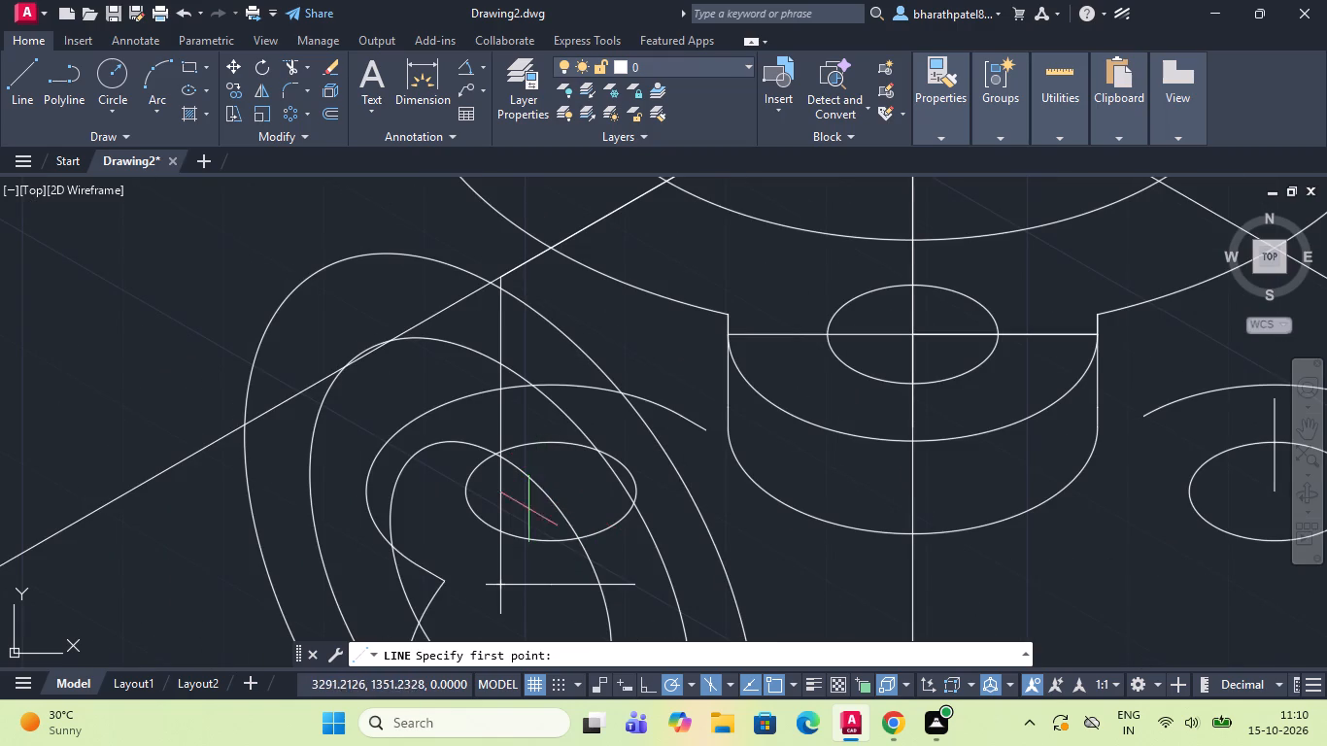
{"action": "scroll", "coordinate": [521, 525], "scroll_direction": "down", "scroll_amount": 3}
{"action": "scroll", "coordinate": [538, 520], "scroll_direction": "up", "scroll_amount": 3}
{"action": "scroll", "coordinate": [536, 519], "scroll_direction": "down", "scroll_amount": 2}
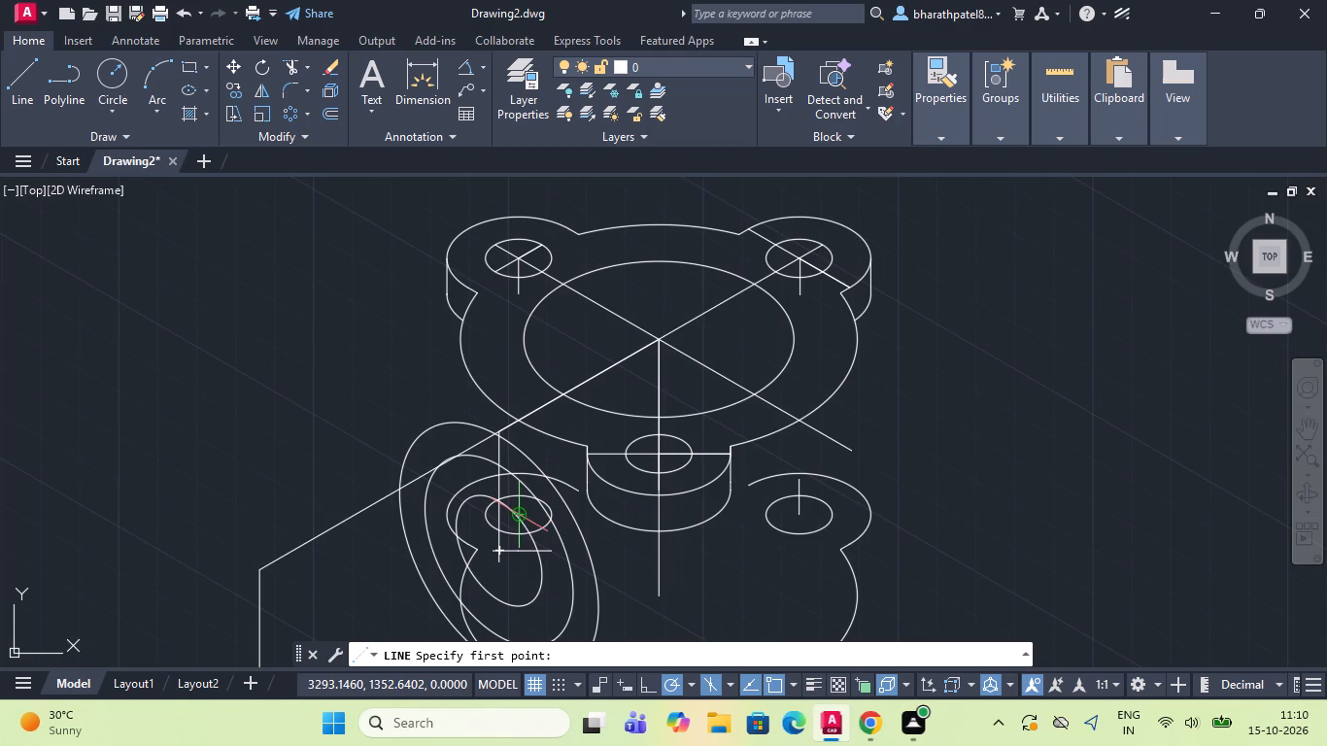
{"action": "left_click", "coordinate": [522, 509]}
{"action": "scroll", "coordinate": [522, 510], "scroll_direction": "up", "scroll_amount": 3}
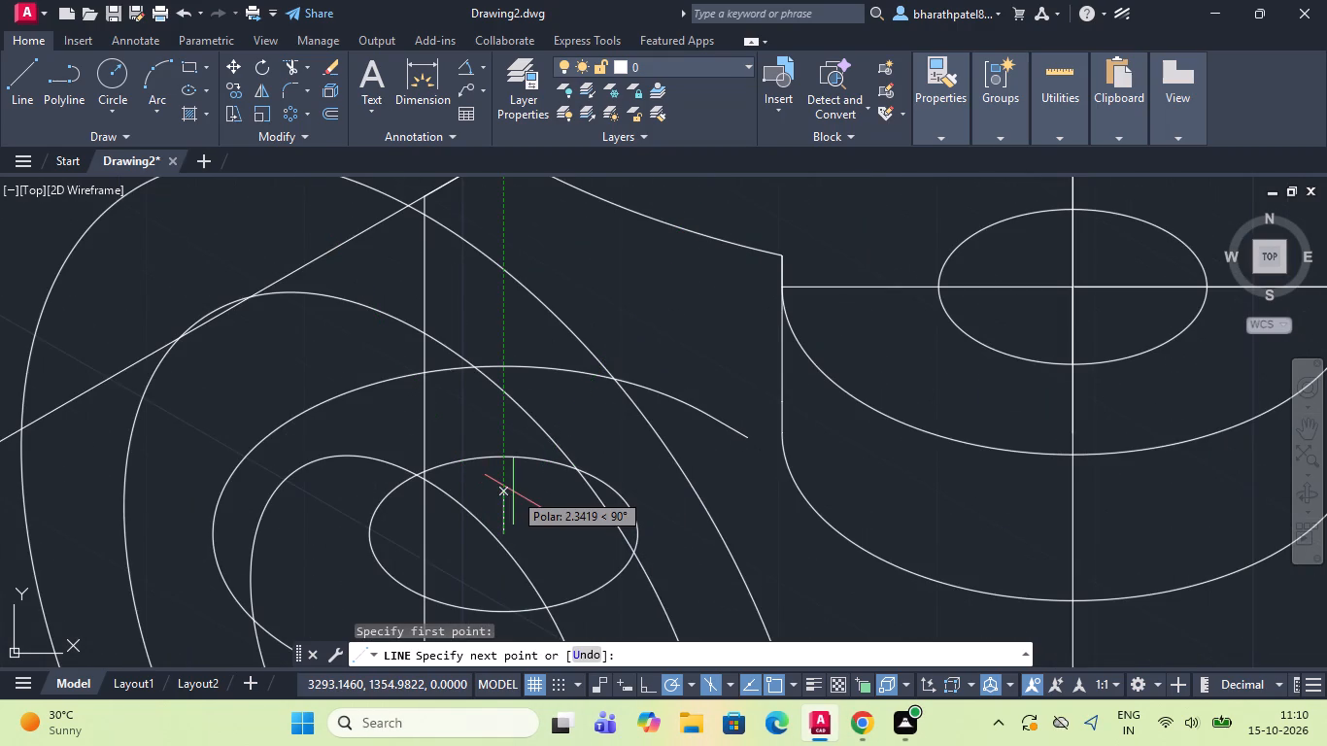
{"action": "key", "text": "8"}
{"action": "key", "text": "Return"}
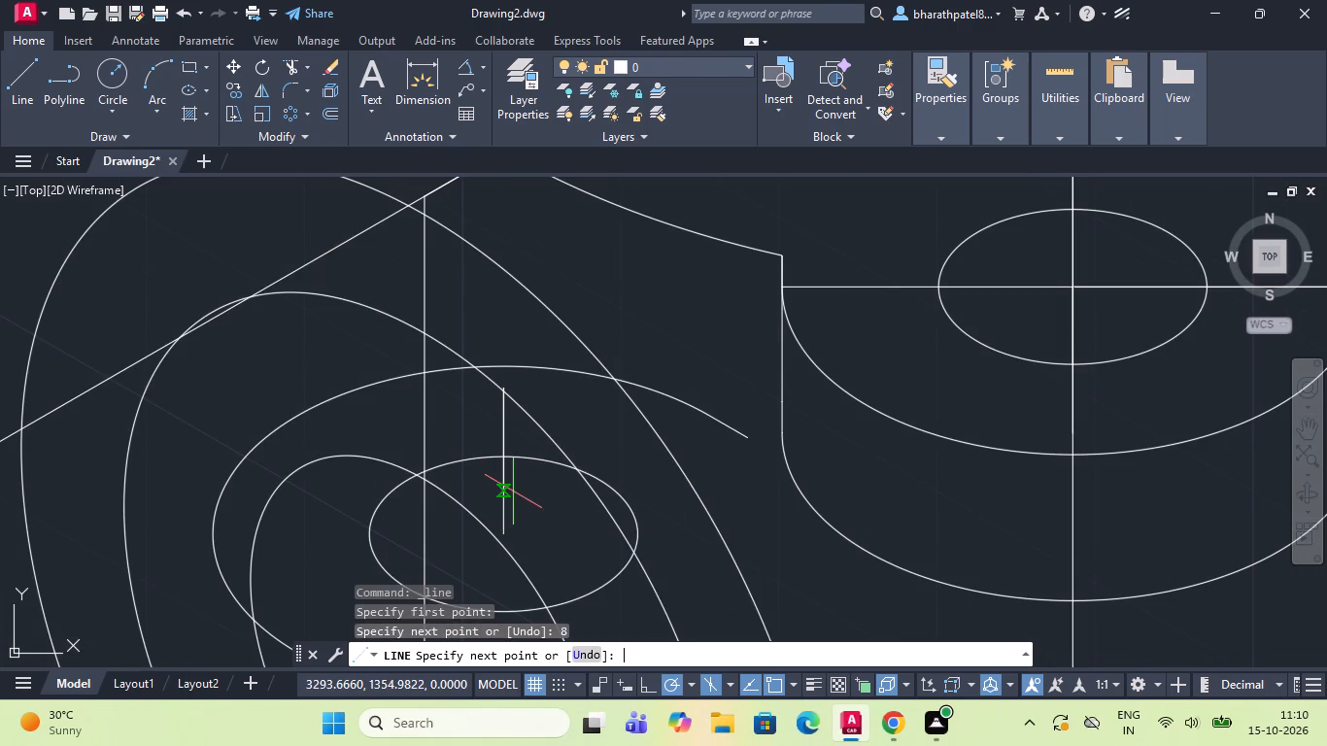
{"action": "key", "text": "Escape"}
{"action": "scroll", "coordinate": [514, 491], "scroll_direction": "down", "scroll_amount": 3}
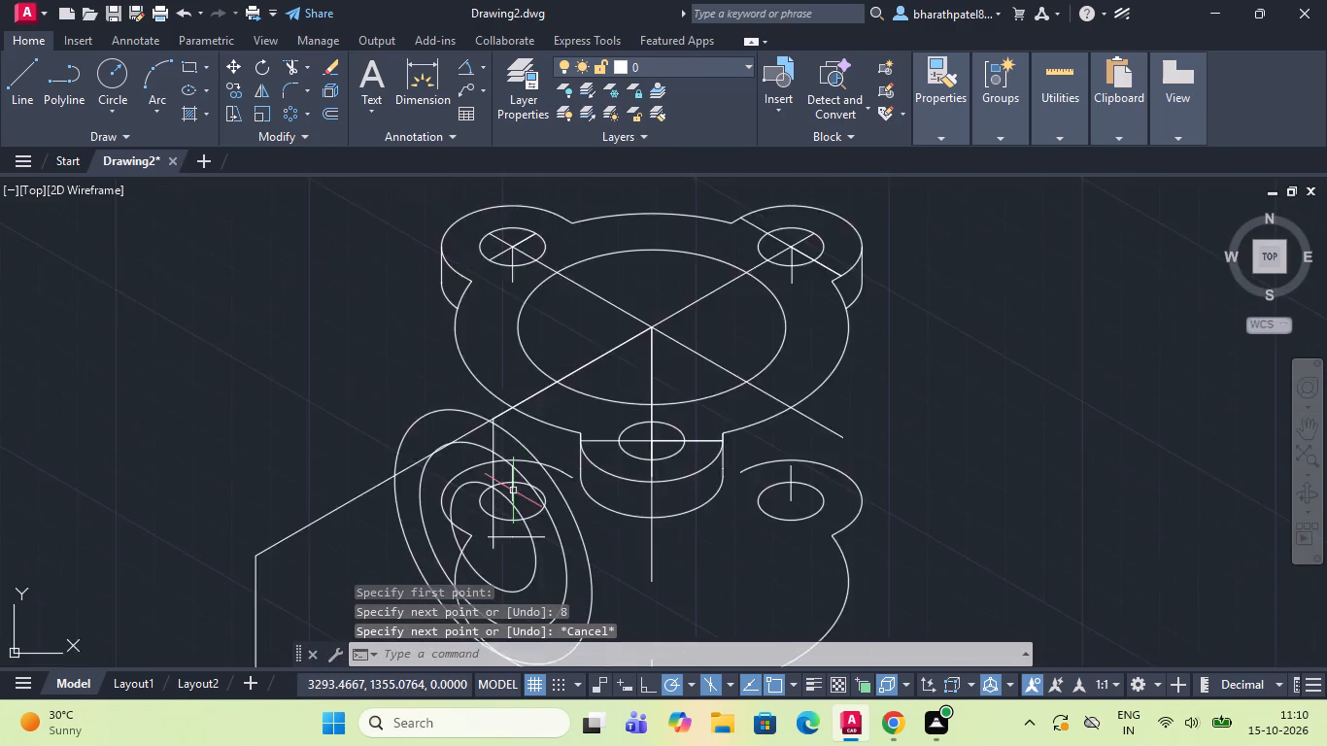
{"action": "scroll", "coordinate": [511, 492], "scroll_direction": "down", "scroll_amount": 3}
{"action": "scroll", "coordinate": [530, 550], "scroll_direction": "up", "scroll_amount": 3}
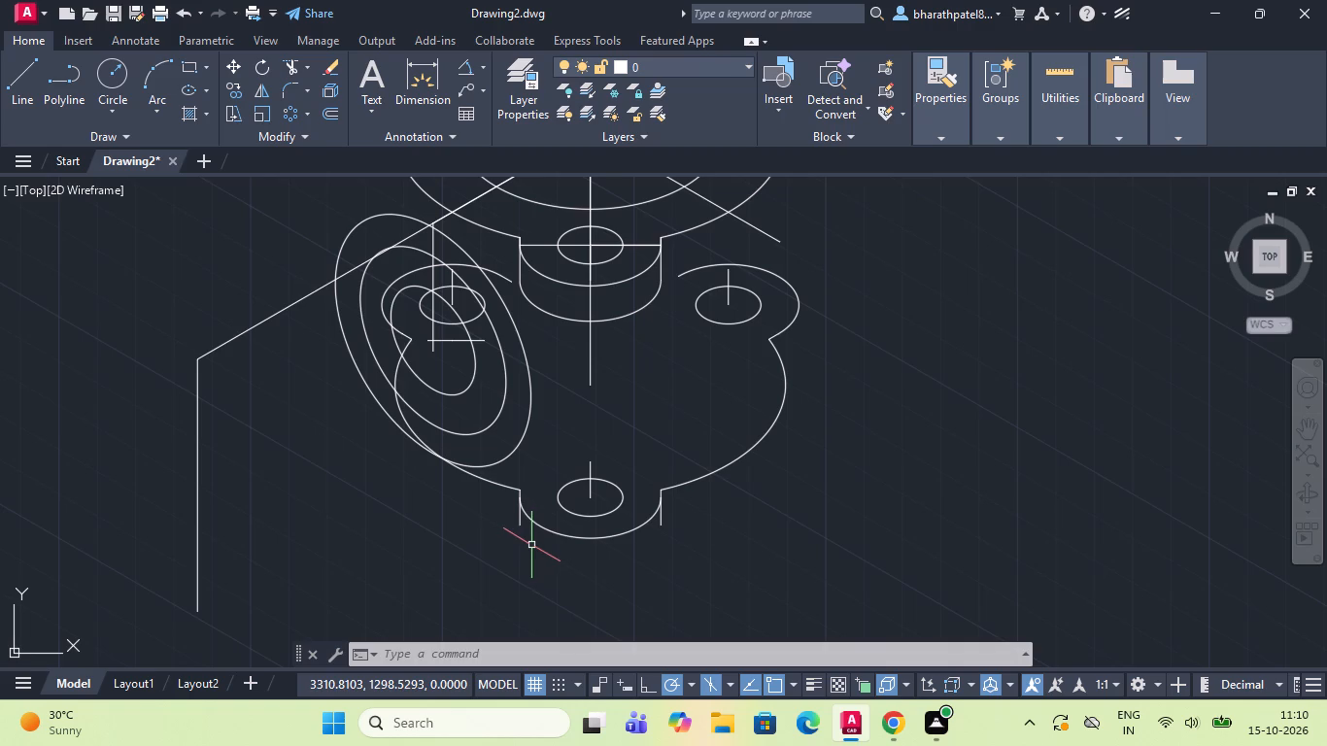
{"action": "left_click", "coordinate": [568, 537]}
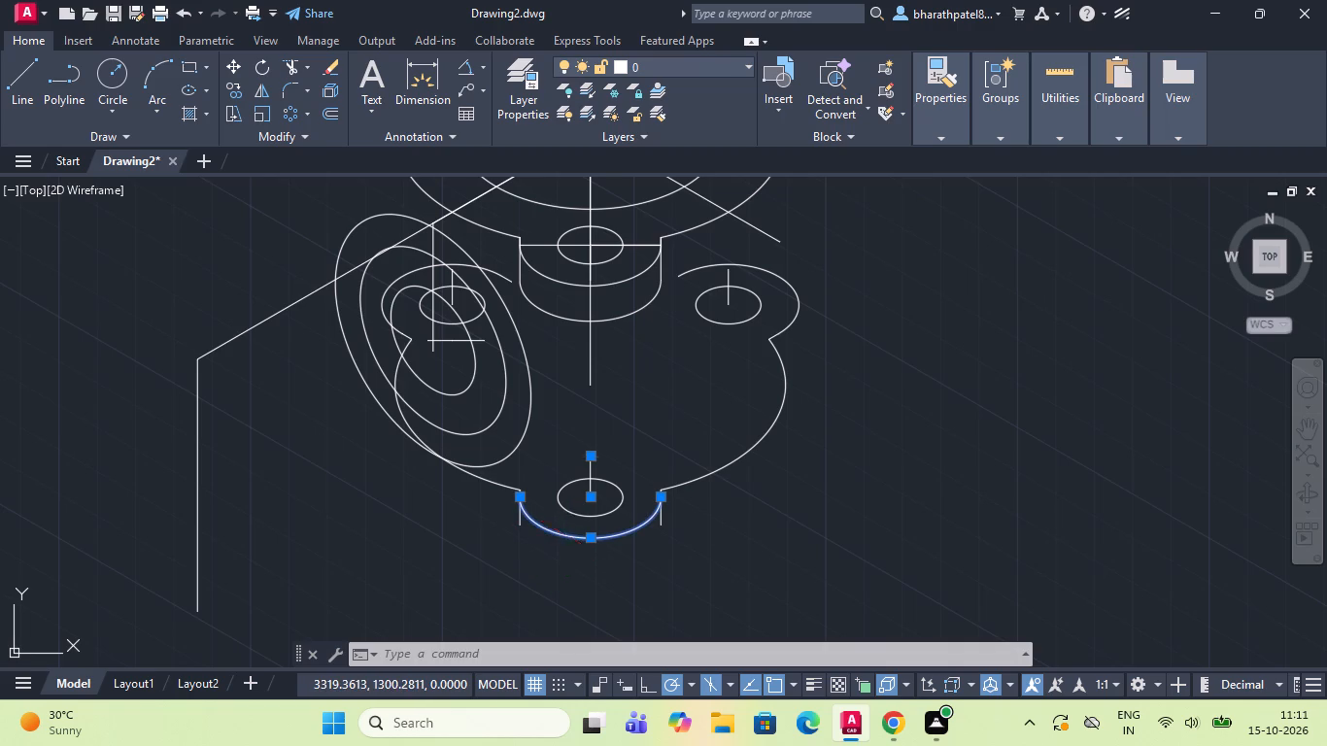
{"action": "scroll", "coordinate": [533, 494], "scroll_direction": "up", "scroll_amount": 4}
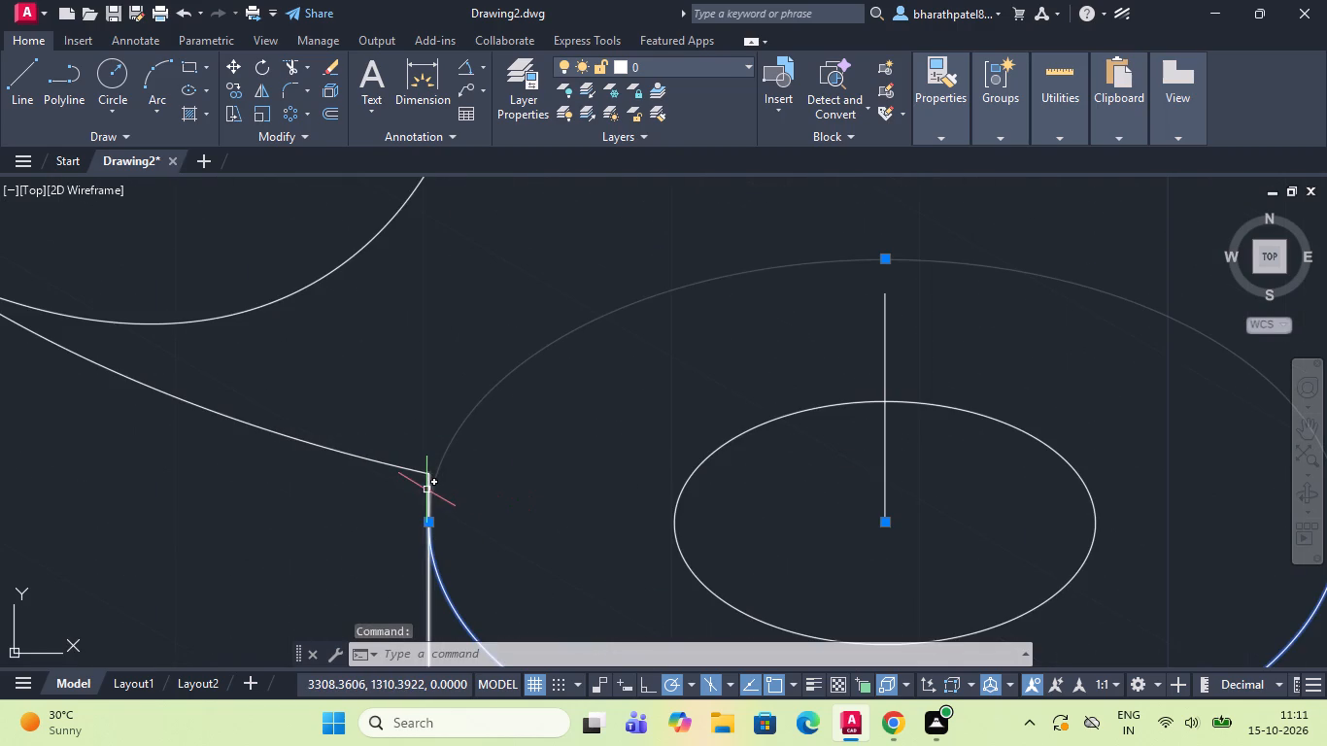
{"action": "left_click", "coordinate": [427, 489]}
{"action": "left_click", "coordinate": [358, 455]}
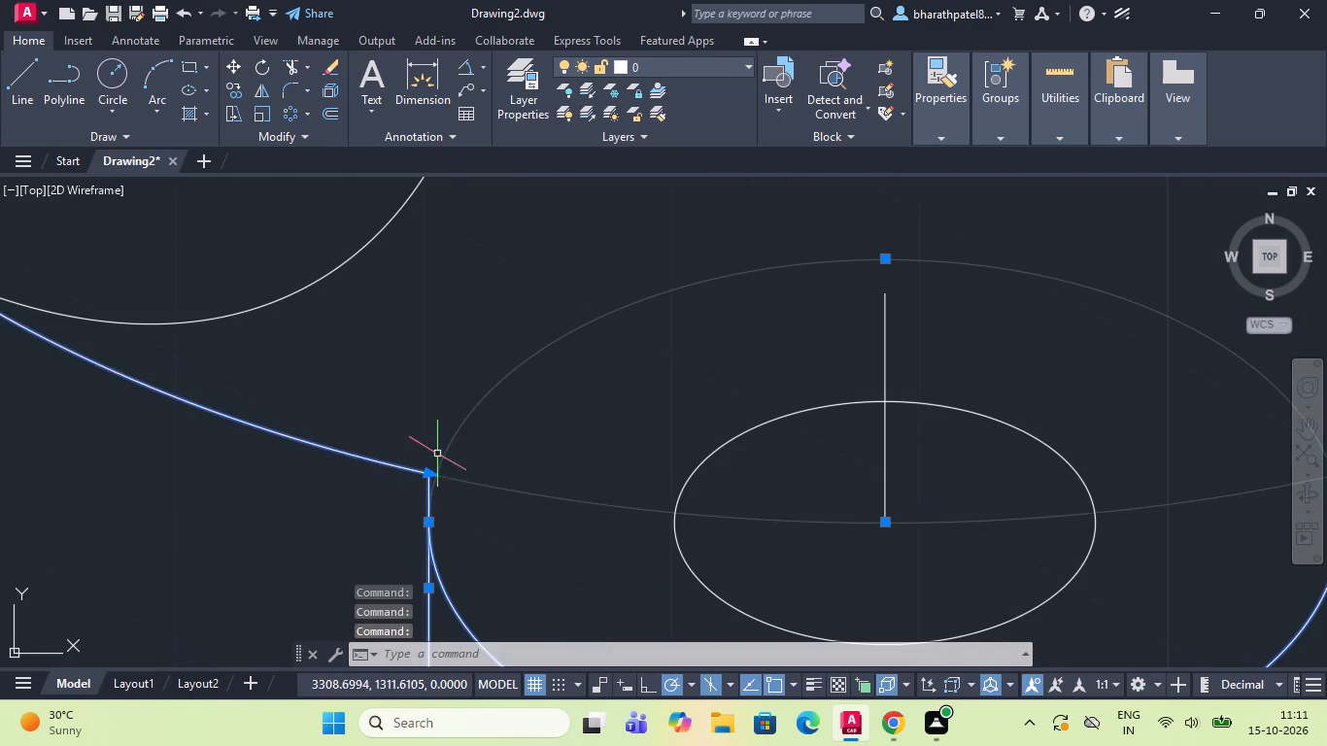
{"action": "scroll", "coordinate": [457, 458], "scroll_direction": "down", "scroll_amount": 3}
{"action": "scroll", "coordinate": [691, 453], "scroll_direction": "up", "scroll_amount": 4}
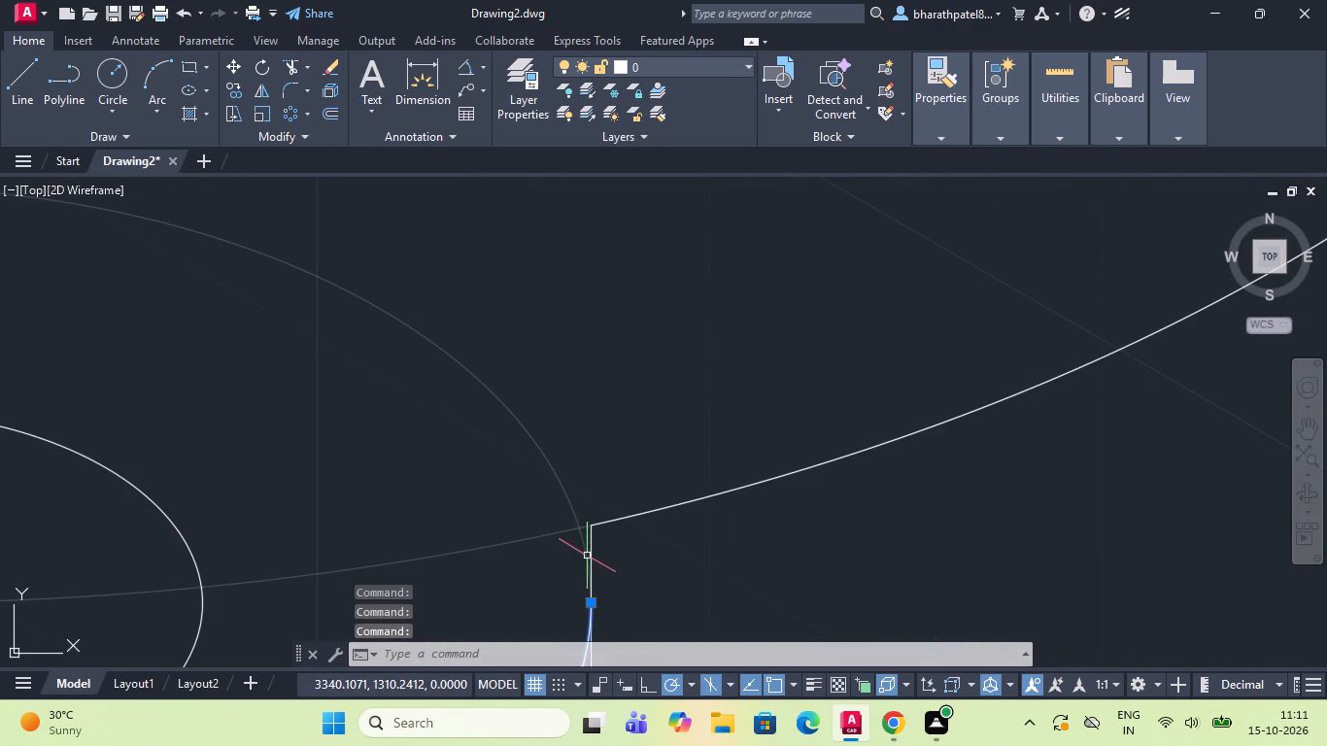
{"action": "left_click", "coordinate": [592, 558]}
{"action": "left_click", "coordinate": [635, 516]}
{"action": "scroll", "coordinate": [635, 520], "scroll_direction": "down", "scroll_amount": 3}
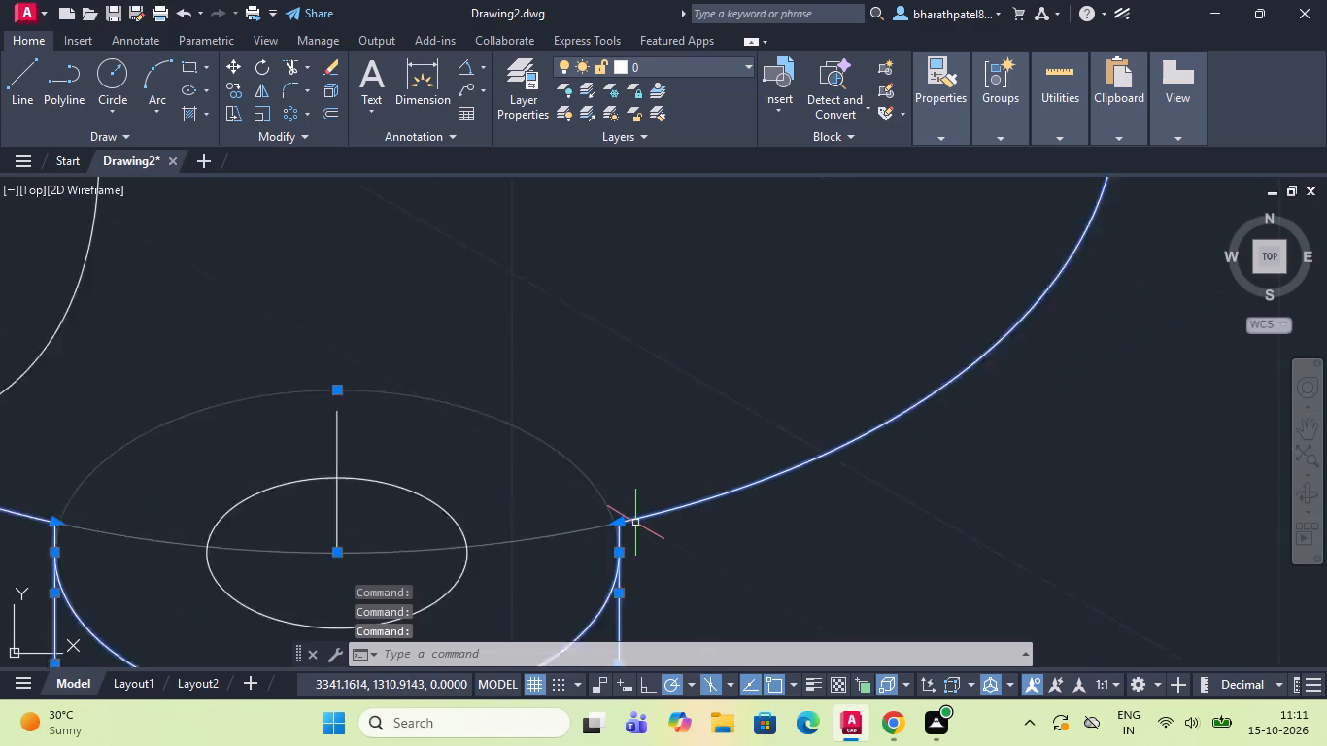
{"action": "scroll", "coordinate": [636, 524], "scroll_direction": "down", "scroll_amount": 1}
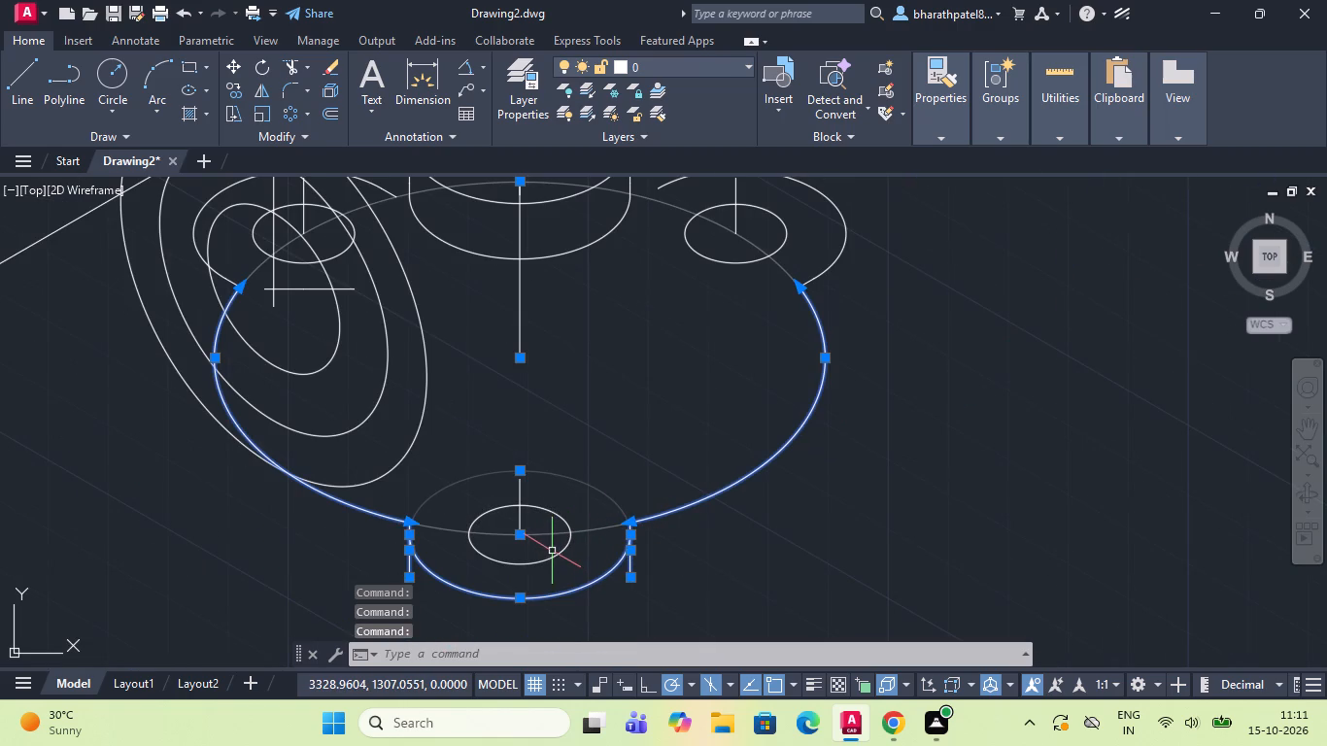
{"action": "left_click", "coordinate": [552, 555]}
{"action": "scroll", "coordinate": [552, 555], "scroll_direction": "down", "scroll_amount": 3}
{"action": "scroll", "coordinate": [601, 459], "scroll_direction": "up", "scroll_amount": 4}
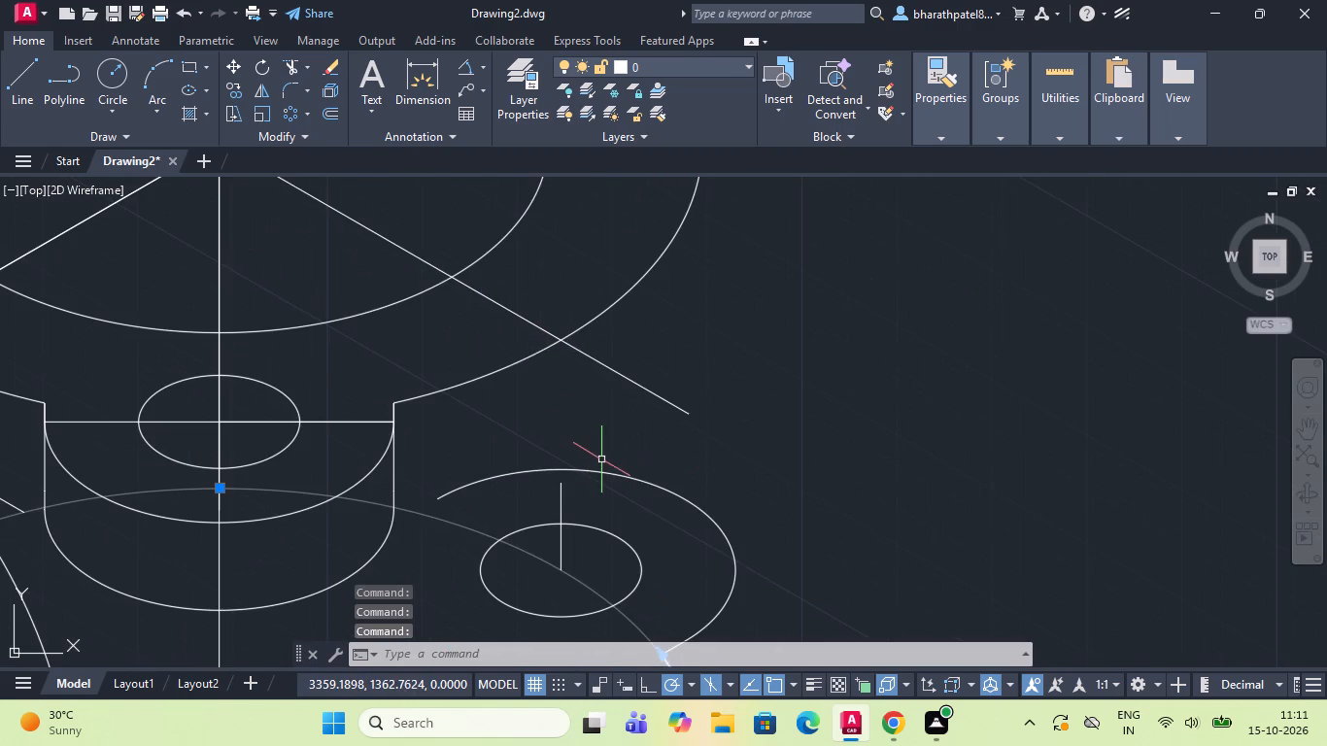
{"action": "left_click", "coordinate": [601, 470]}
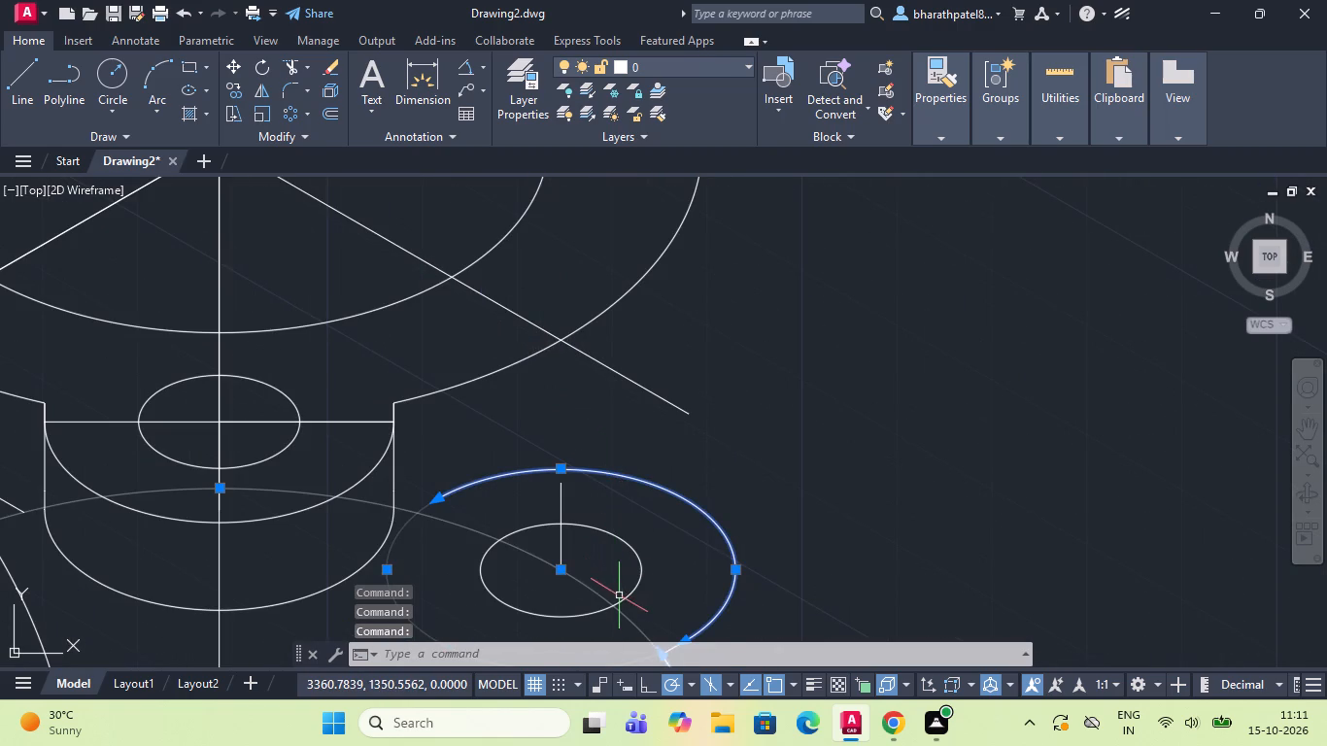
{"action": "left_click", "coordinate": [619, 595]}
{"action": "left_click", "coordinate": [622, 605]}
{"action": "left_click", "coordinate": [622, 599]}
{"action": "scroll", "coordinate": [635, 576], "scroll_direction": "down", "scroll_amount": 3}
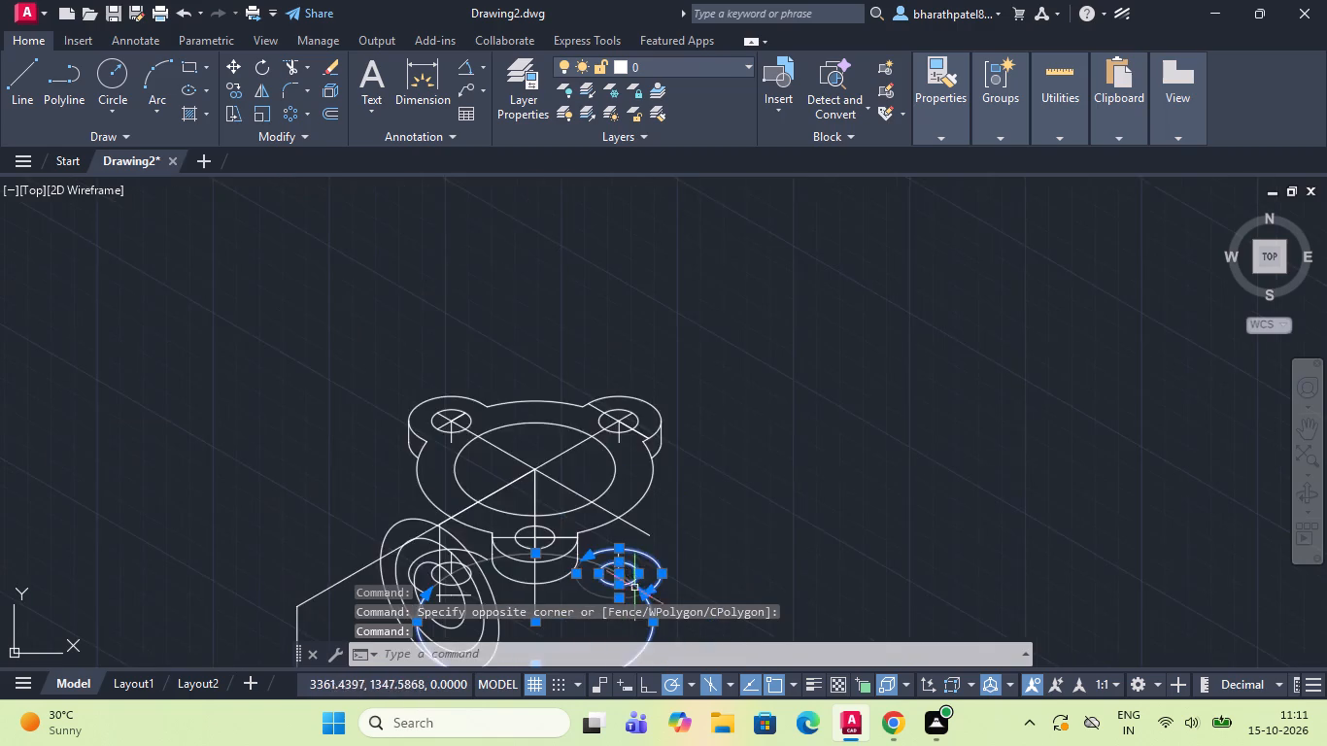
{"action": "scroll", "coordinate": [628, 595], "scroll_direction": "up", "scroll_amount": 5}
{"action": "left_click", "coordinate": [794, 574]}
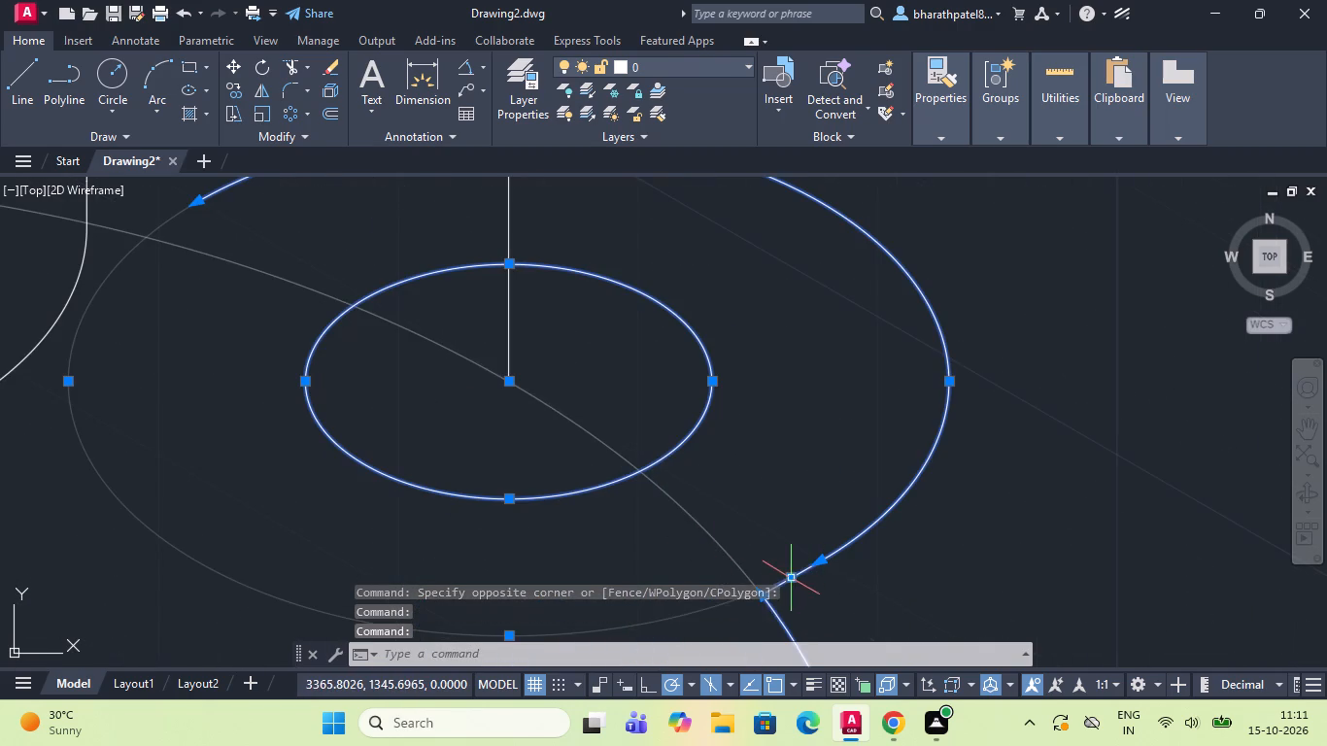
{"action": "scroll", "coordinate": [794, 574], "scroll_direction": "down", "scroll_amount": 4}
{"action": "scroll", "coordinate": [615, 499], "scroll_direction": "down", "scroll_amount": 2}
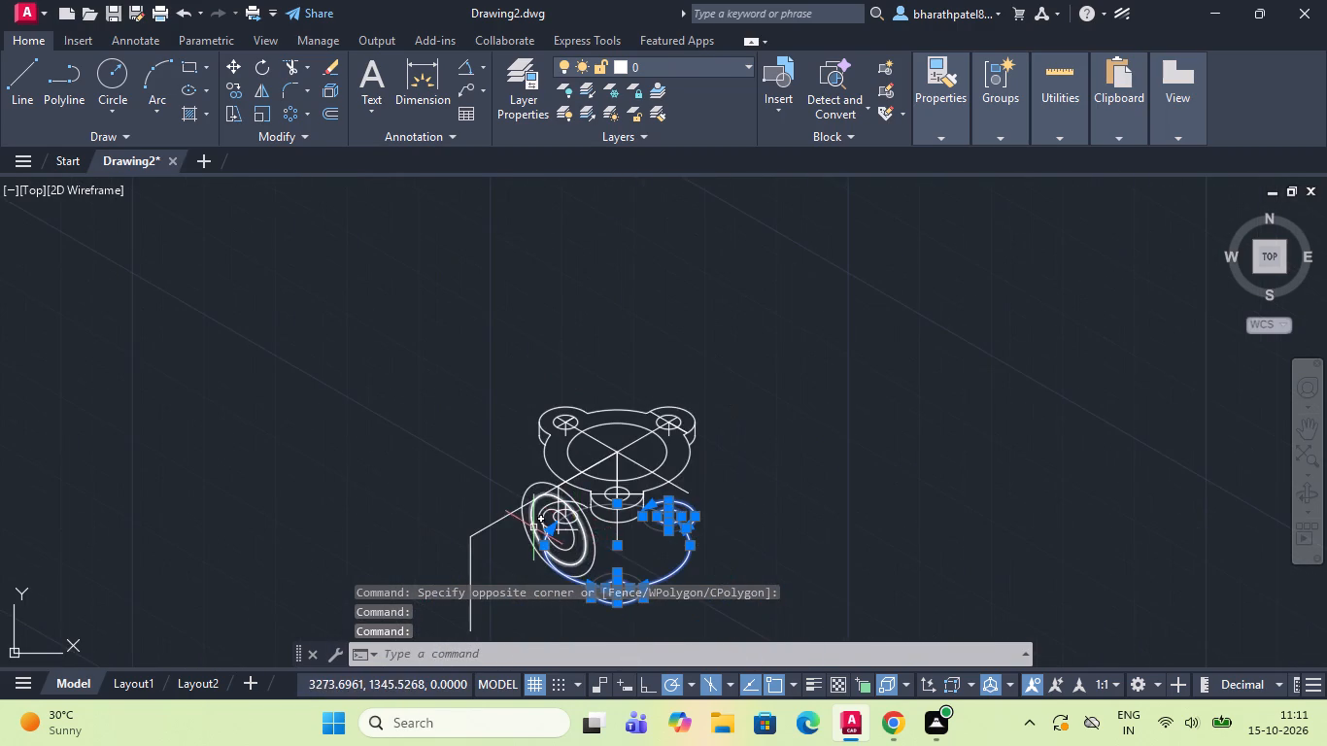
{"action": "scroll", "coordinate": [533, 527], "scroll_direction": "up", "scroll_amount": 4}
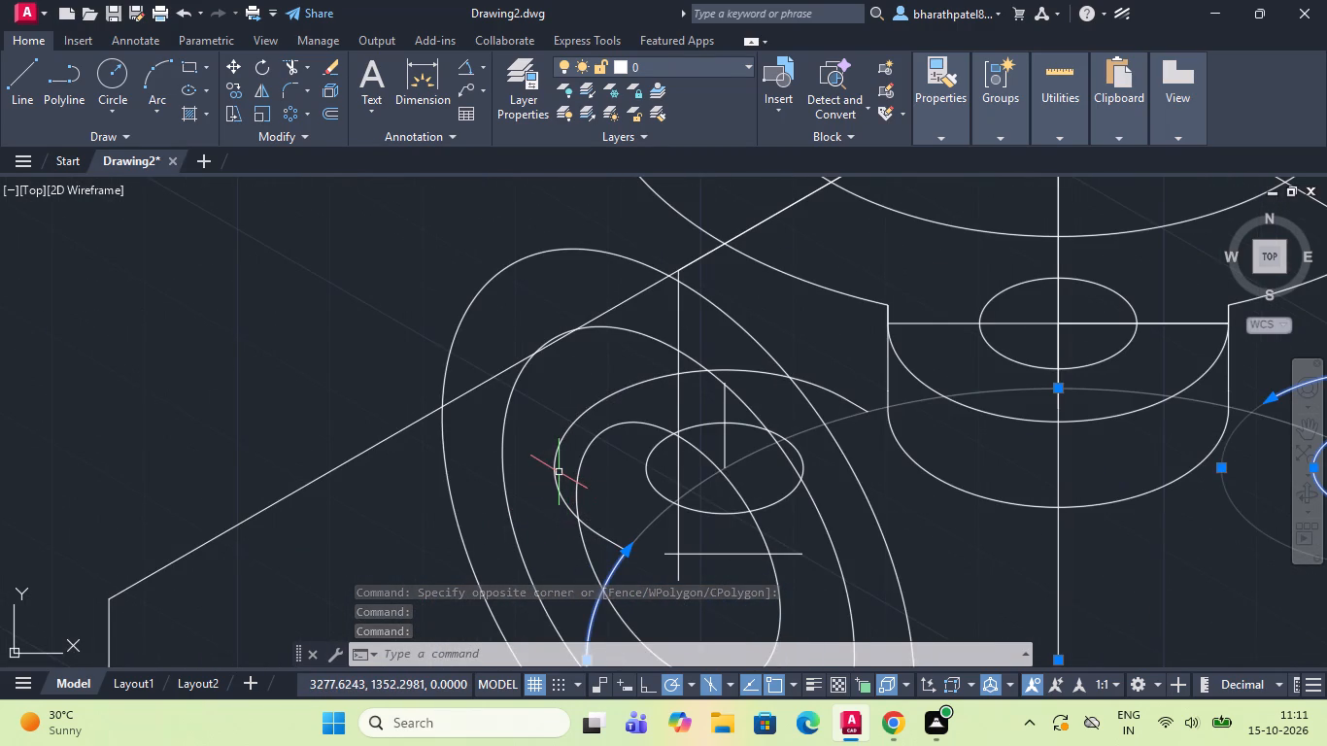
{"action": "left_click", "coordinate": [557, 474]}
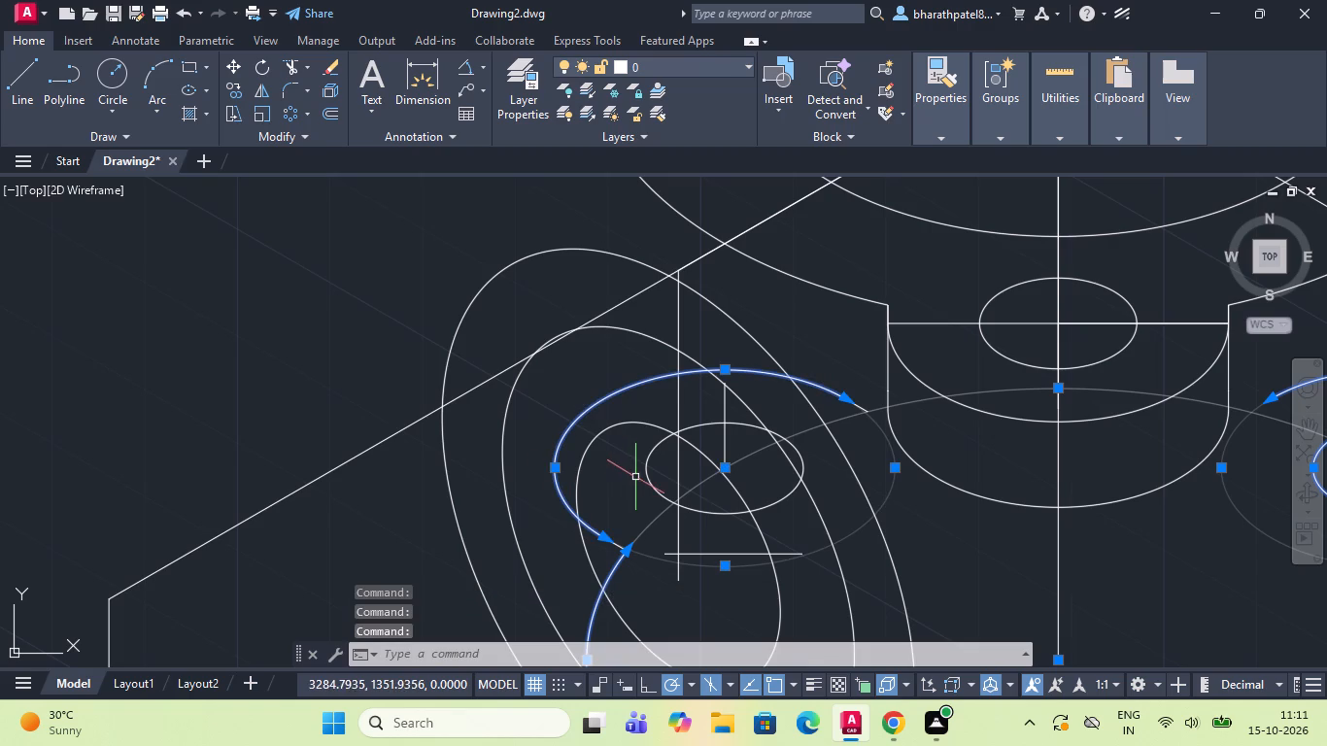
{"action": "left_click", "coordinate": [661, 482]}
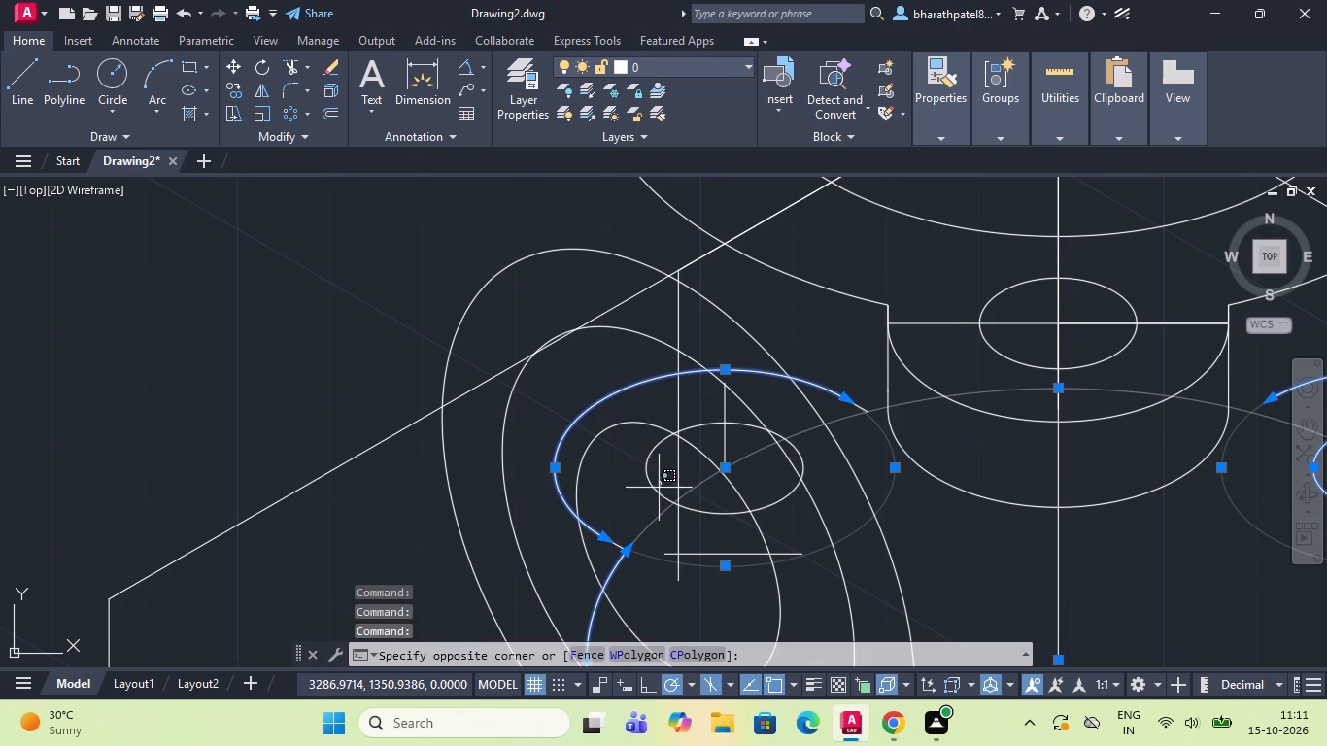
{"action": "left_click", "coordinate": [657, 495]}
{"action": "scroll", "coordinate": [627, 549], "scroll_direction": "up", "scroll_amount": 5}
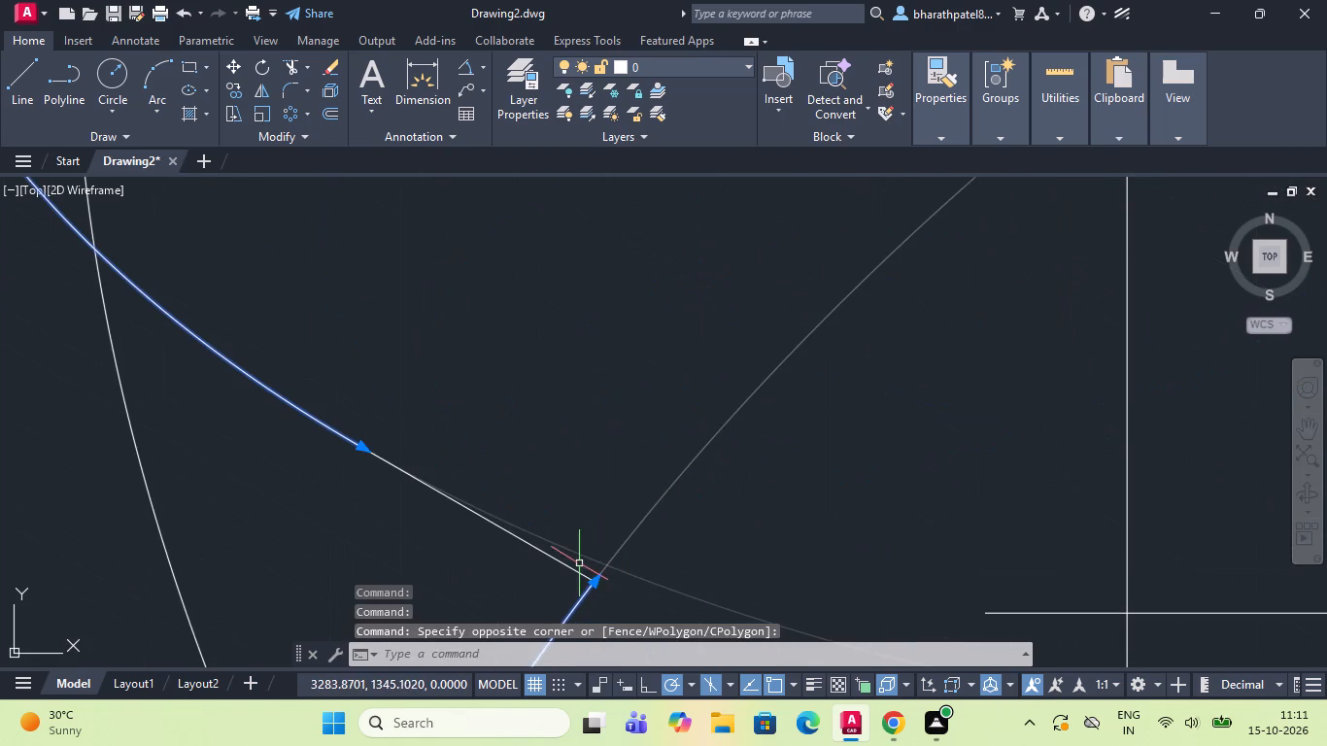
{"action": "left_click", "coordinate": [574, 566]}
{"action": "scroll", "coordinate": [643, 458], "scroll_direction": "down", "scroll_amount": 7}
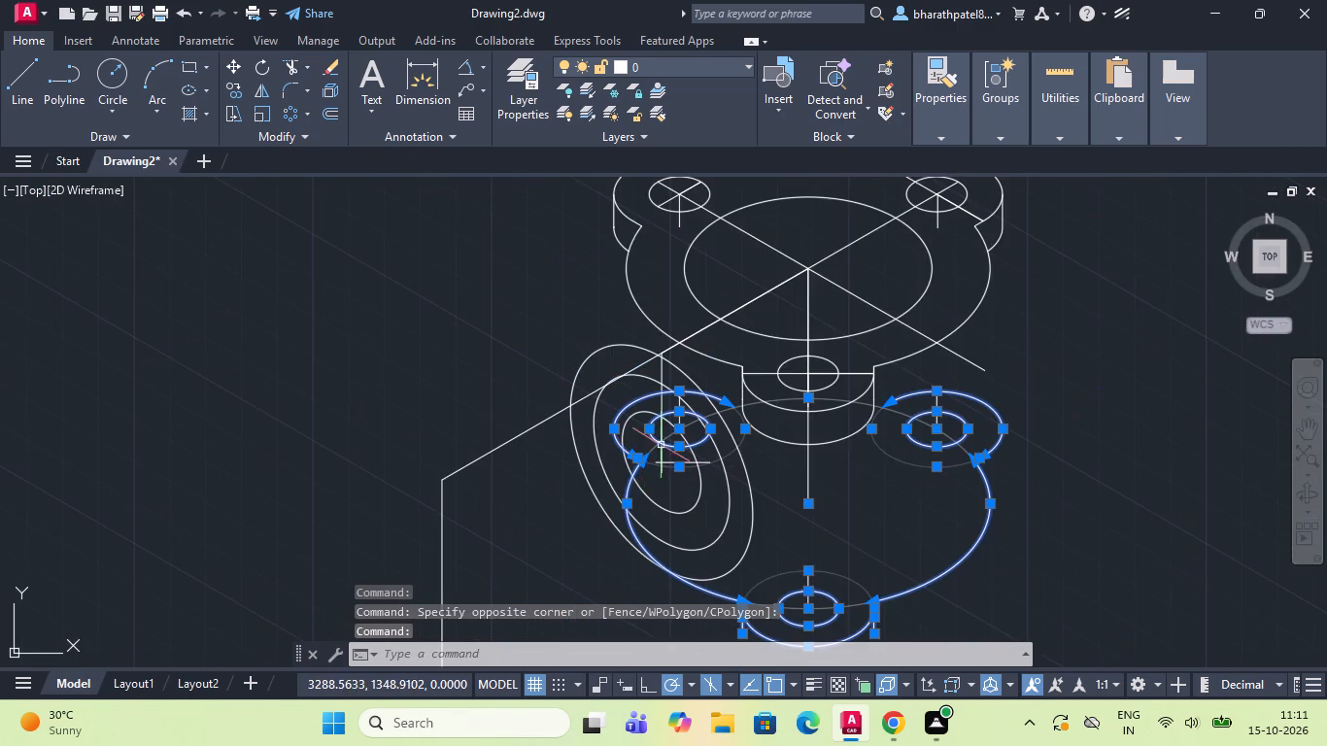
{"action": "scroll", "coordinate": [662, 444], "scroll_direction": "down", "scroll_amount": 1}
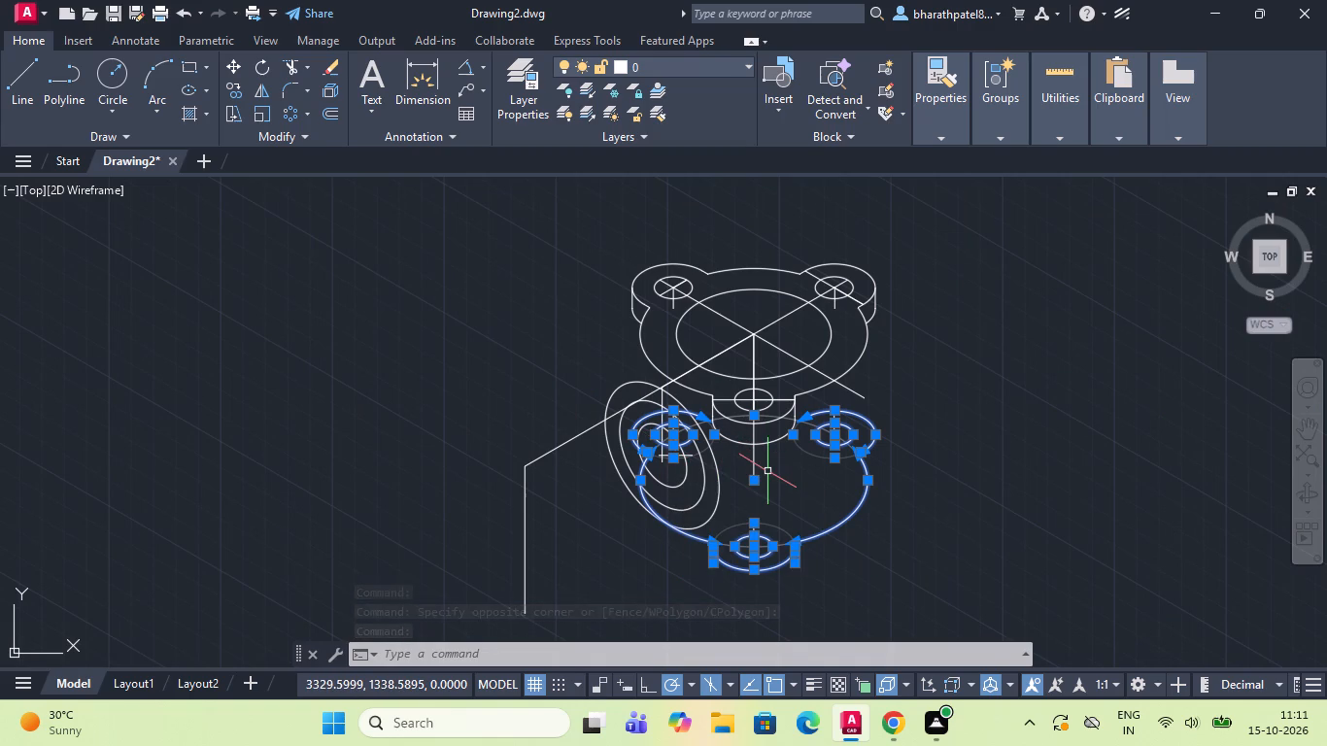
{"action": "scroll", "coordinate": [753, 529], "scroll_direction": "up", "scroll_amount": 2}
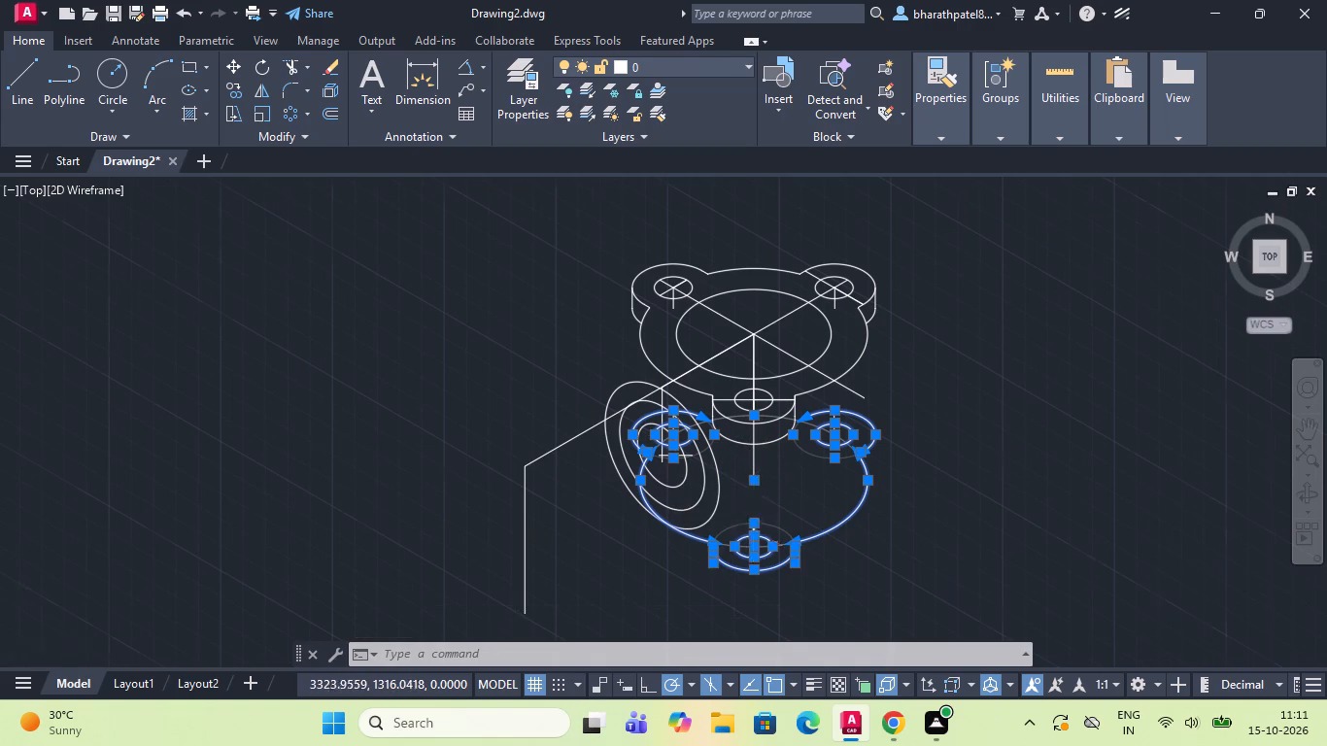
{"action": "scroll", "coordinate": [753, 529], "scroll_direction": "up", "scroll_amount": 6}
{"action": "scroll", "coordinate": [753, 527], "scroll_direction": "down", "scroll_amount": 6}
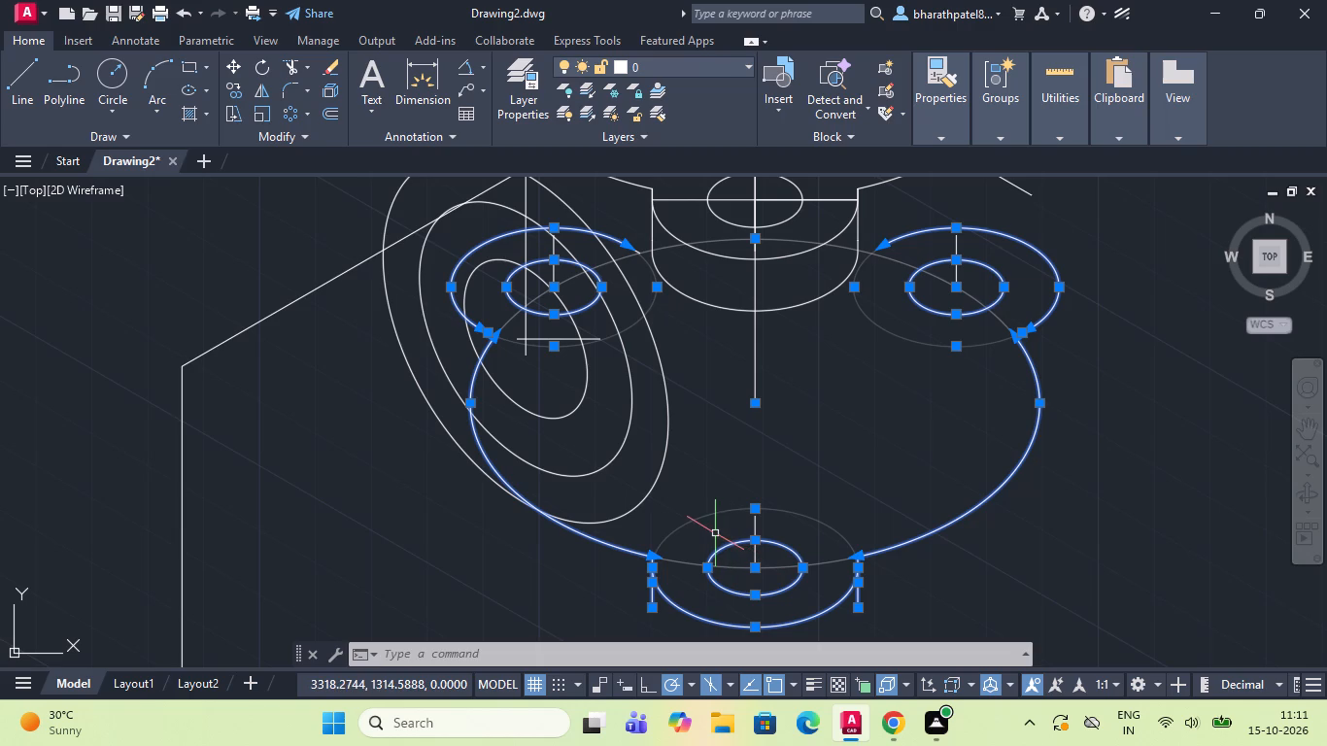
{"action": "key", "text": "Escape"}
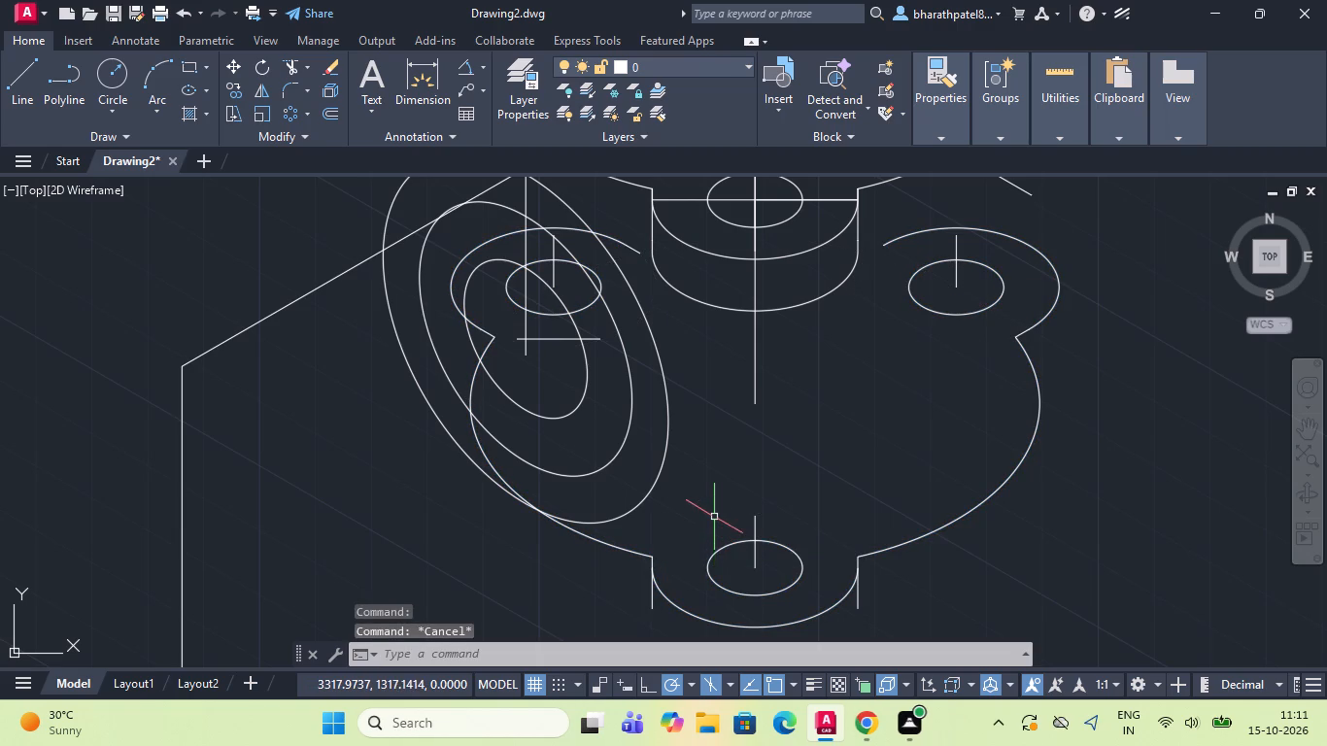
Erase the 8-unit vertical lines at the centres of the lower flange's left and back-right lobe holes.
{"action": "left_click", "coordinate": [552, 255]}
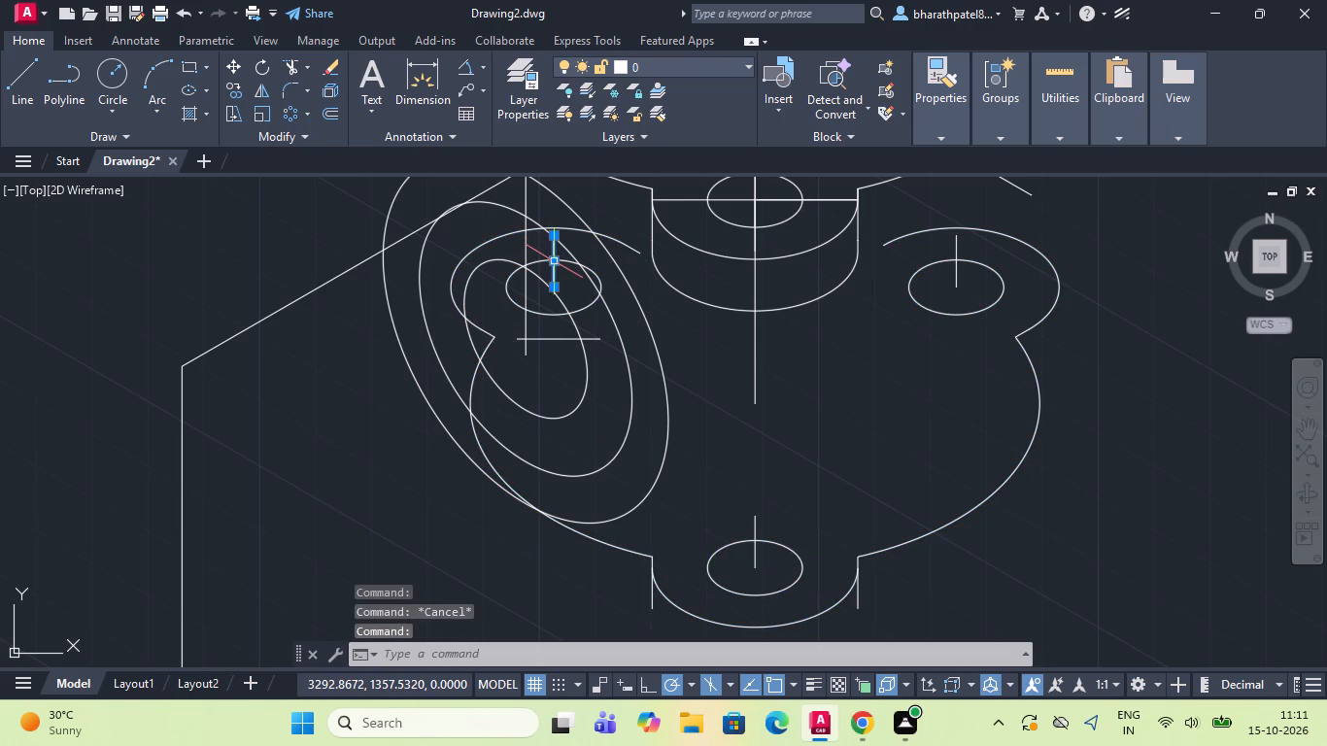
{"action": "key", "text": "Delete"}
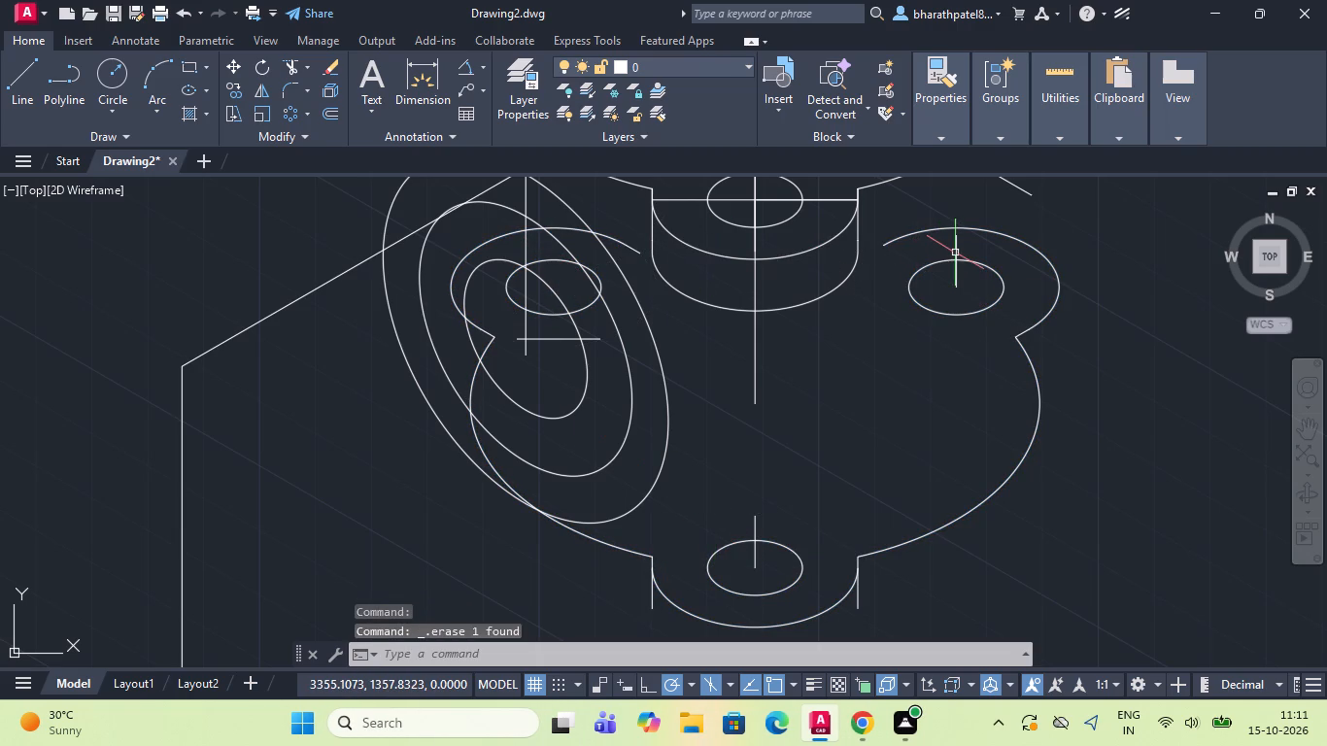
{"action": "left_click", "coordinate": [955, 253]}
{"action": "key", "text": "Delete"}
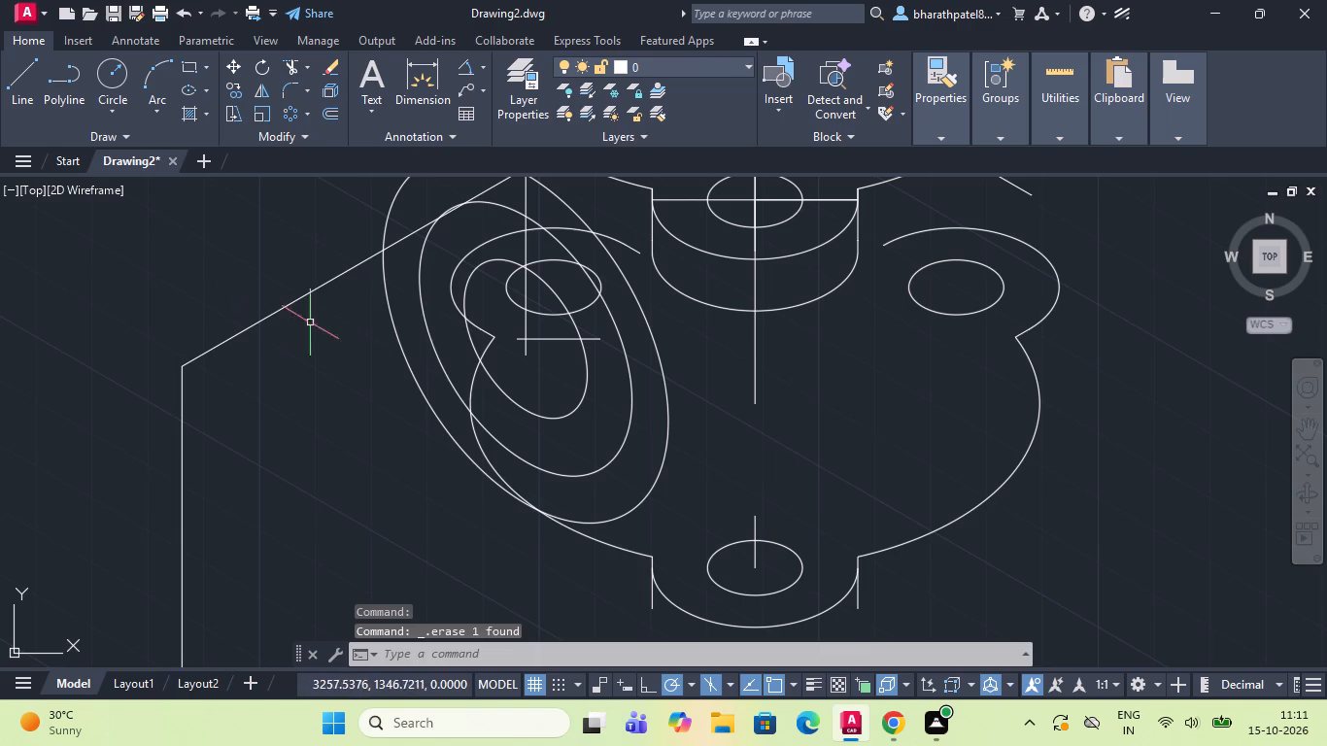
Copy the lower flange's lobed outline and three lobe holes 8 units upward, from the front hole's centre to its vertical line's upper end.
{"action": "left_click", "coordinate": [724, 626]}
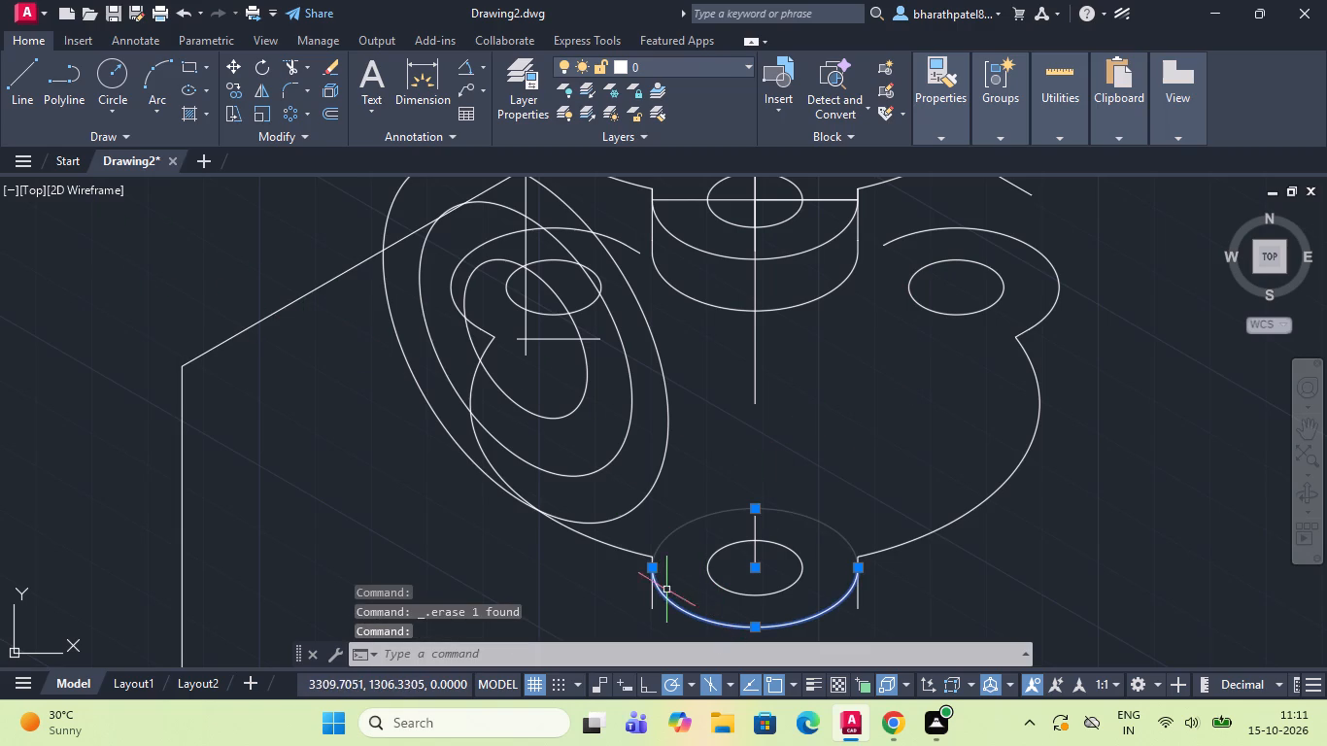
{"action": "left_click", "coordinate": [621, 546]}
{"action": "scroll", "coordinate": [652, 565], "scroll_direction": "up", "scroll_amount": 4}
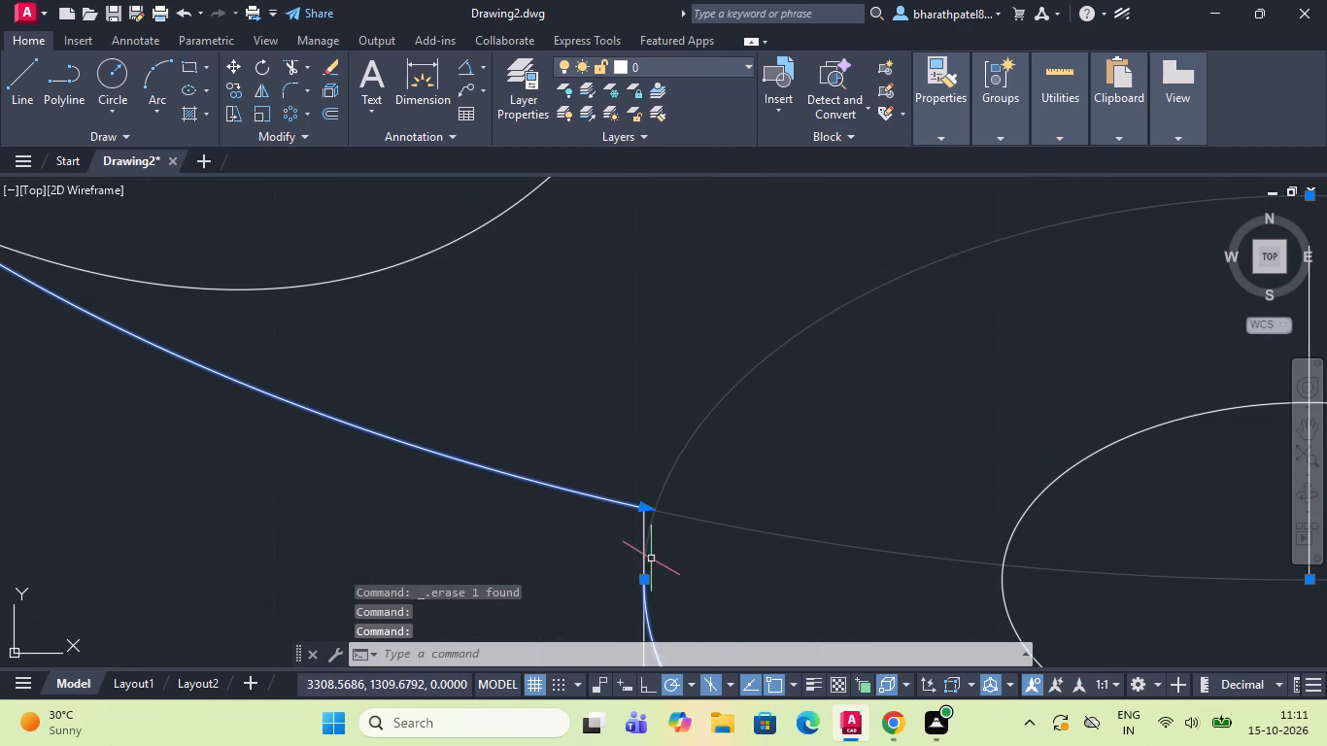
{"action": "left_click", "coordinate": [644, 554]}
{"action": "scroll", "coordinate": [680, 529], "scroll_direction": "down", "scroll_amount": 3}
{"action": "scroll", "coordinate": [1043, 541], "scroll_direction": "up", "scroll_amount": 3}
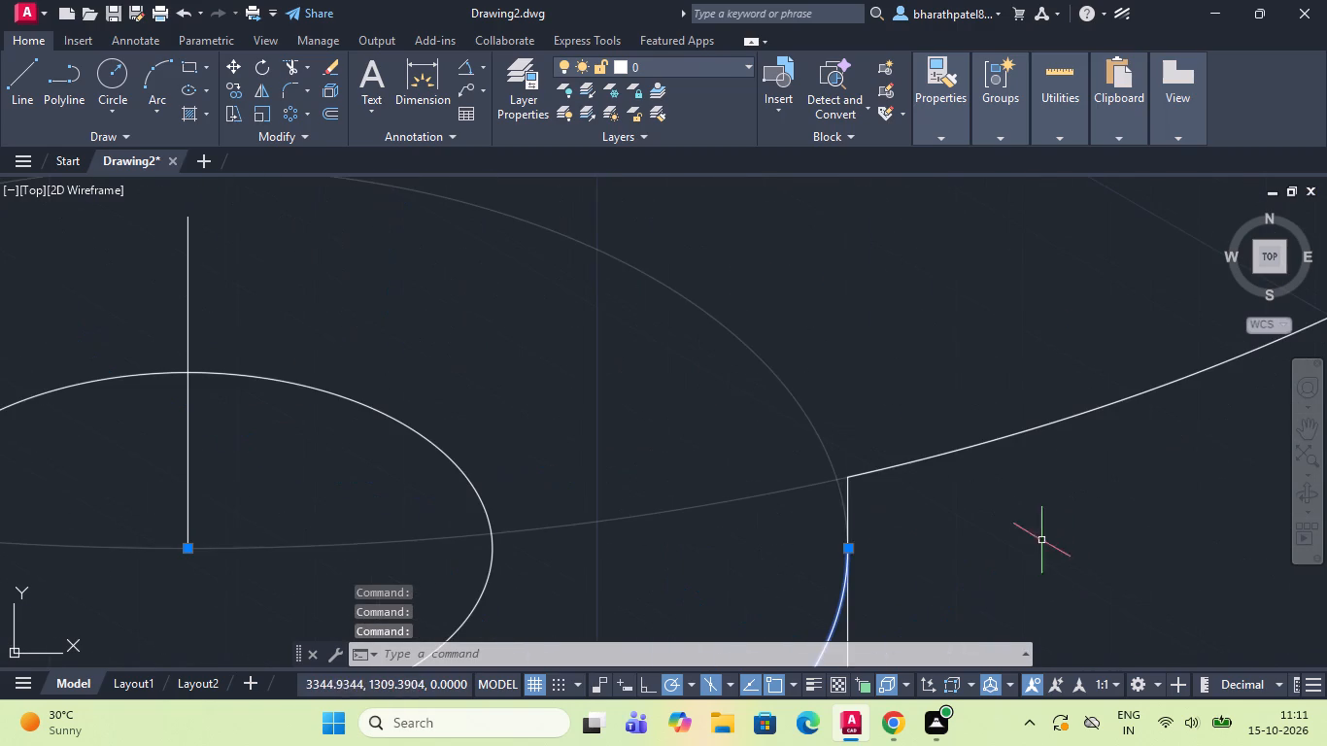
{"action": "left_click", "coordinate": [849, 508]}
{"action": "left_click", "coordinate": [909, 463]}
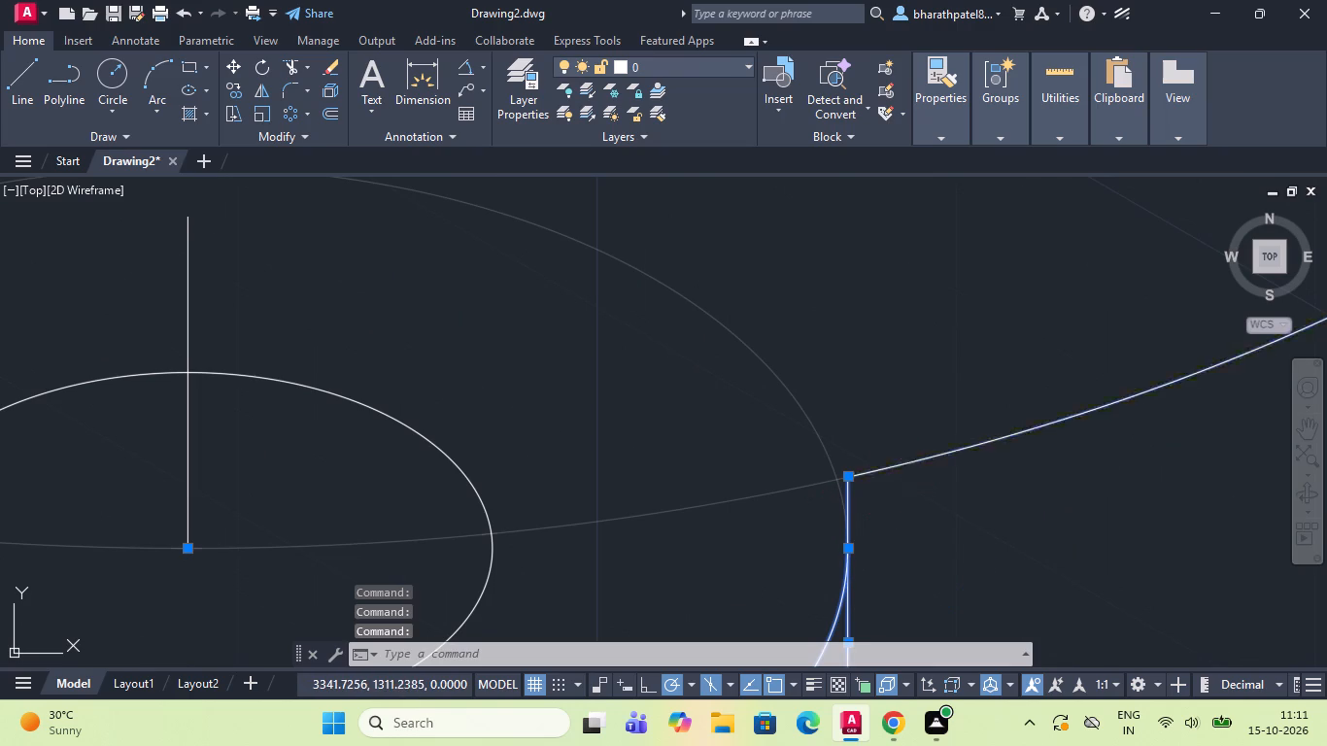
{"action": "scroll", "coordinate": [909, 469], "scroll_direction": "down", "scroll_amount": 5}
{"action": "scroll", "coordinate": [976, 312], "scroll_direction": "up", "scroll_amount": 3}
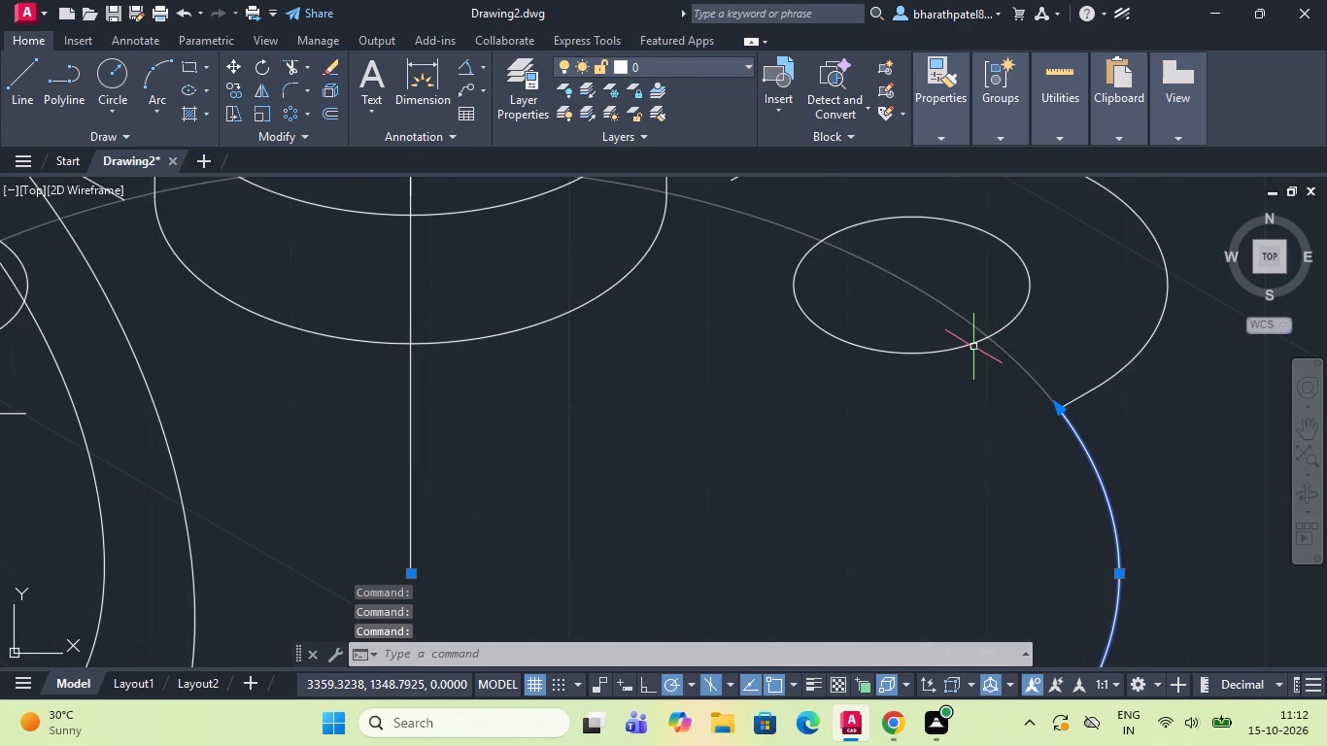
{"action": "left_click", "coordinate": [972, 342]}
{"action": "scroll", "coordinate": [1059, 377], "scroll_direction": "up", "scroll_amount": 4}
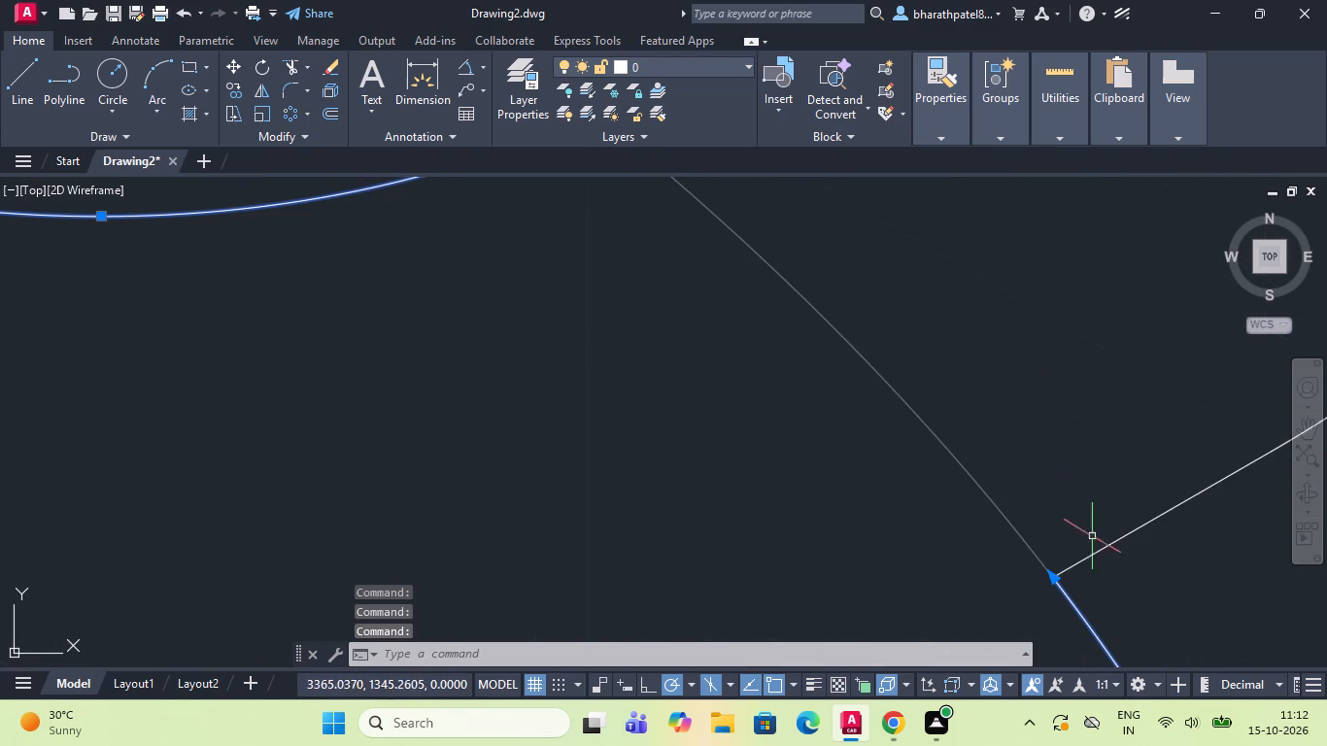
{"action": "left_click", "coordinate": [1095, 552]}
{"action": "scroll", "coordinate": [1095, 552], "scroll_direction": "down", "scroll_amount": 4}
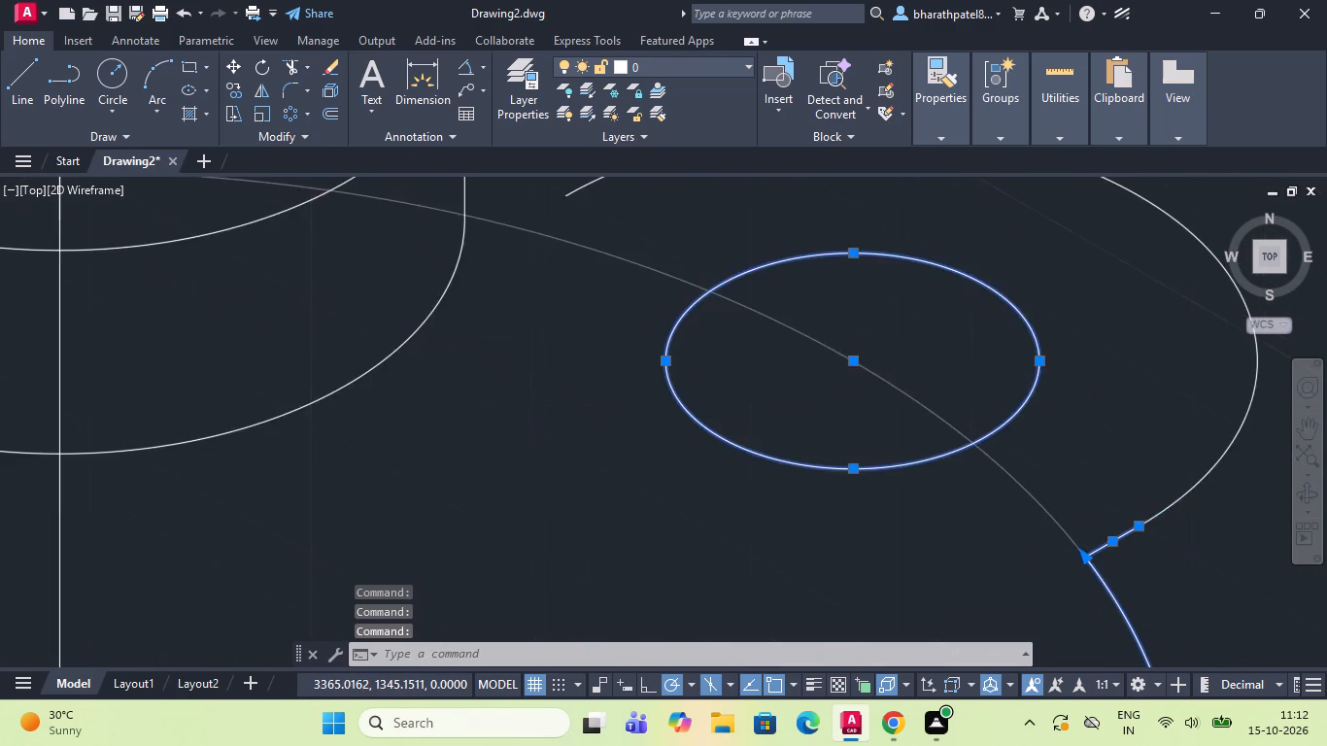
{"action": "left_click", "coordinate": [1144, 521]}
{"action": "scroll", "coordinate": [1057, 469], "scroll_direction": "down", "scroll_amount": 2}
{"action": "scroll", "coordinate": [886, 444], "scroll_direction": "down", "scroll_amount": 1}
{"action": "scroll", "coordinate": [675, 461], "scroll_direction": "up", "scroll_amount": 4}
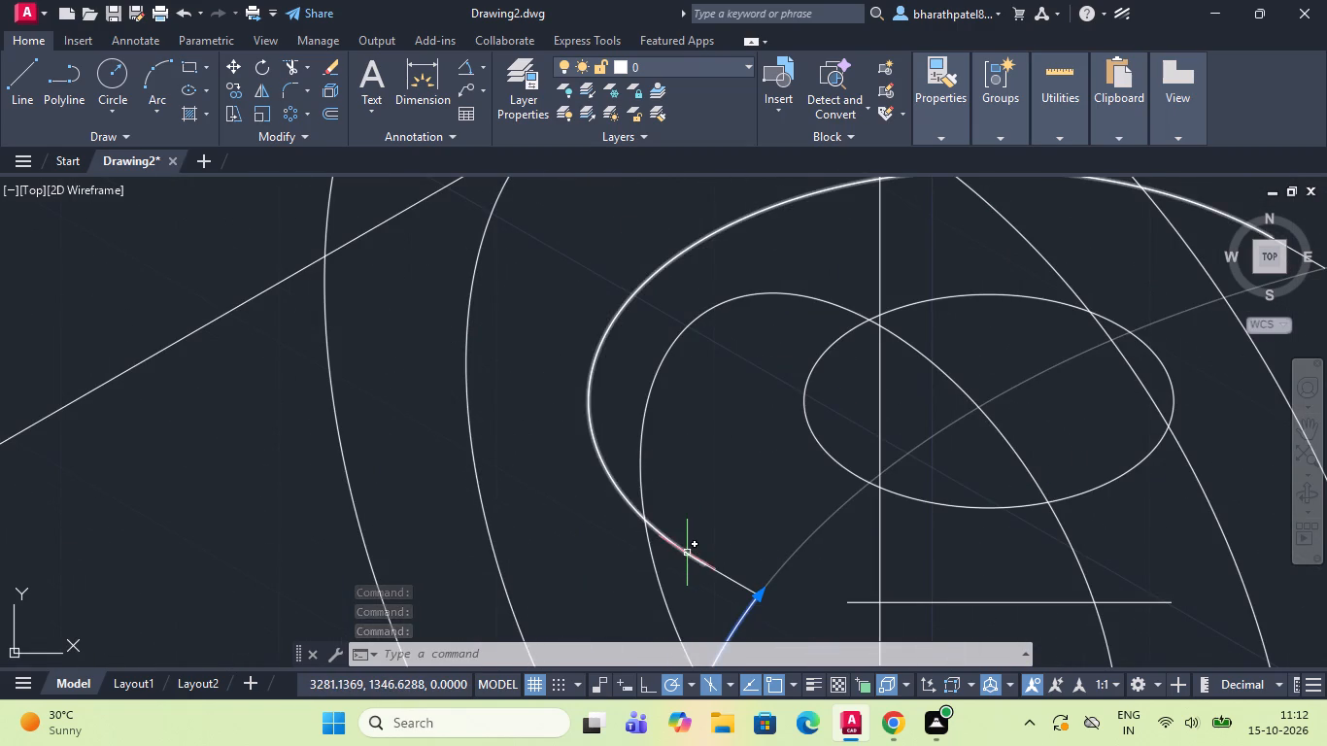
{"action": "left_click", "coordinate": [687, 553]}
{"action": "left_click", "coordinate": [725, 575]}
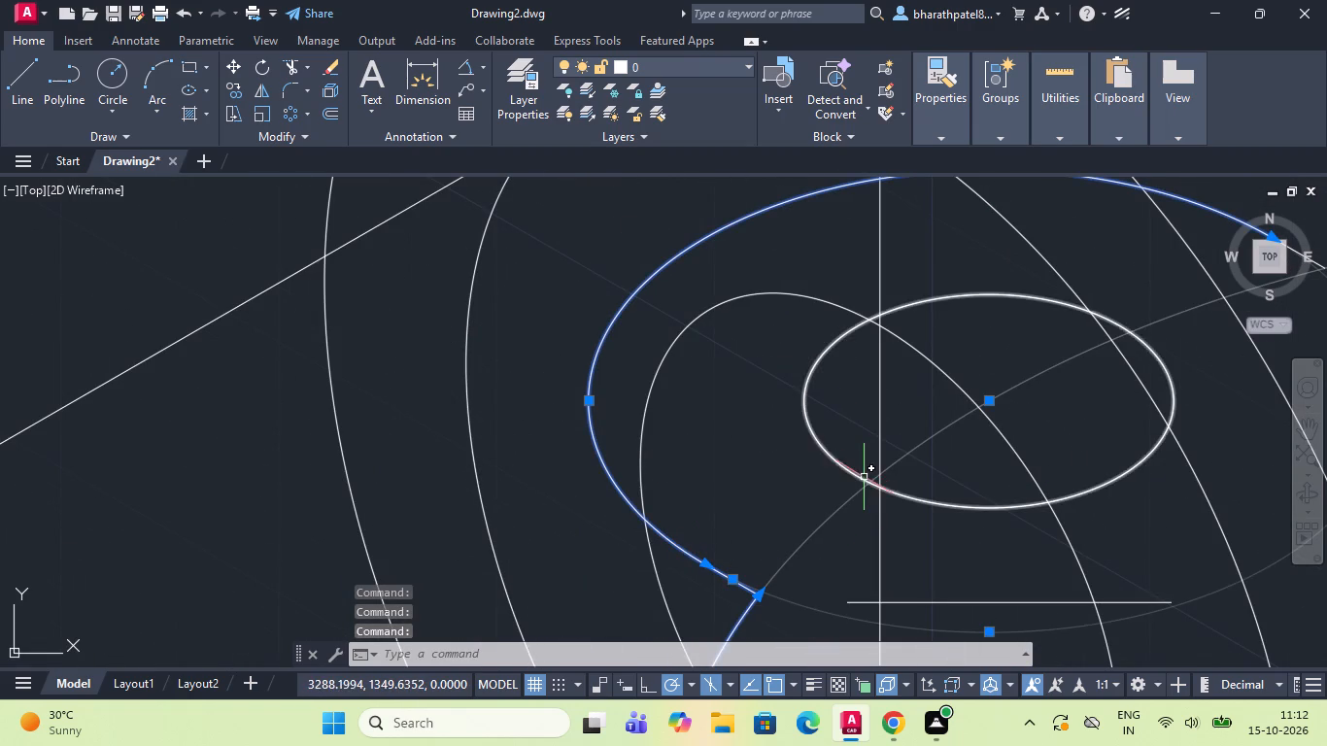
{"action": "left_click", "coordinate": [860, 476]}
{"action": "scroll", "coordinate": [860, 475], "scroll_direction": "down", "scroll_amount": 6}
{"action": "scroll", "coordinate": [985, 540], "scroll_direction": "up", "scroll_amount": 4}
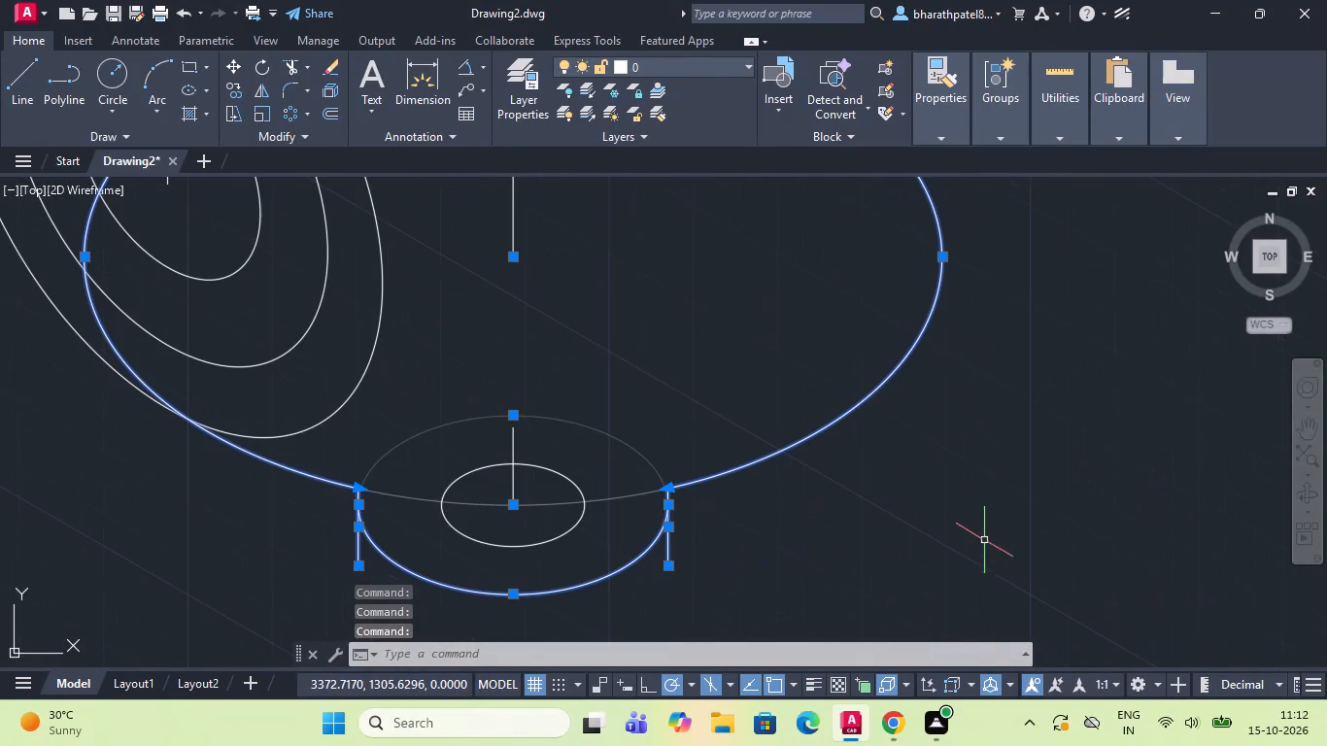
{"action": "left_click", "coordinate": [565, 534]}
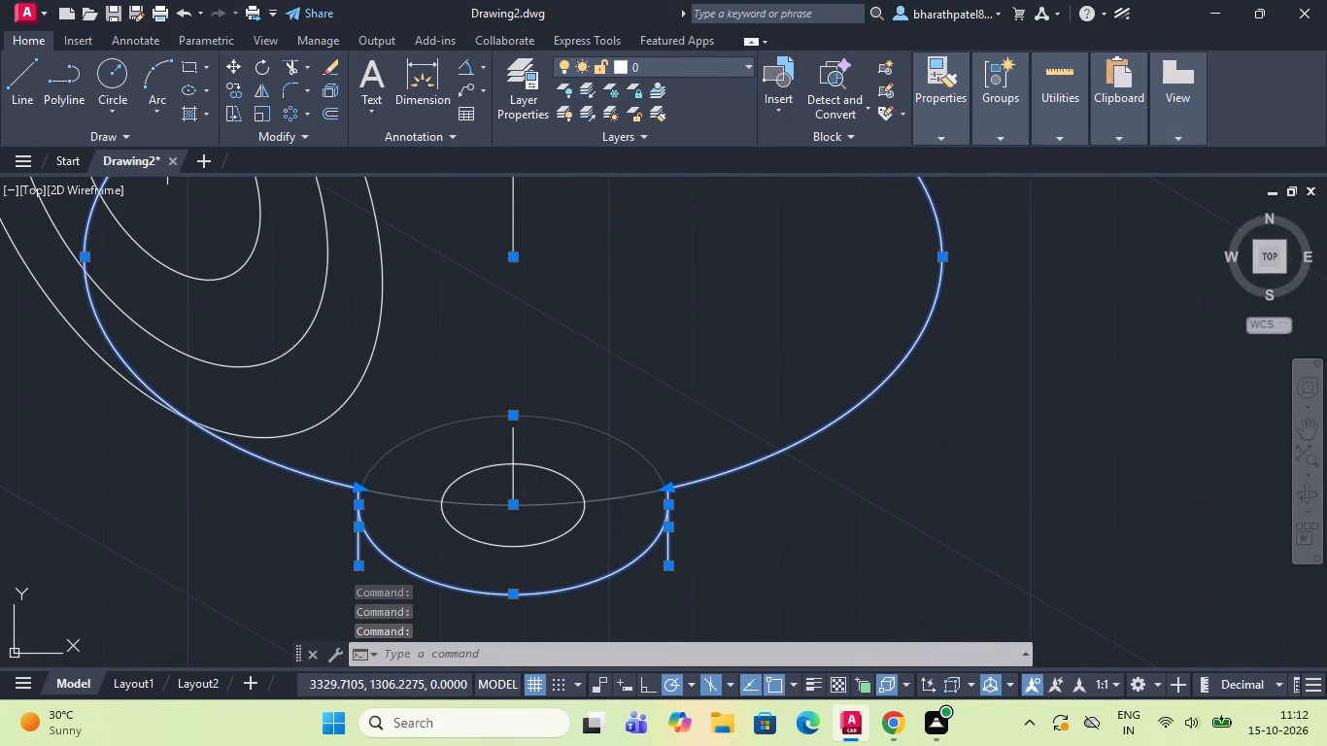
{"action": "left_click", "coordinate": [234, 86]}
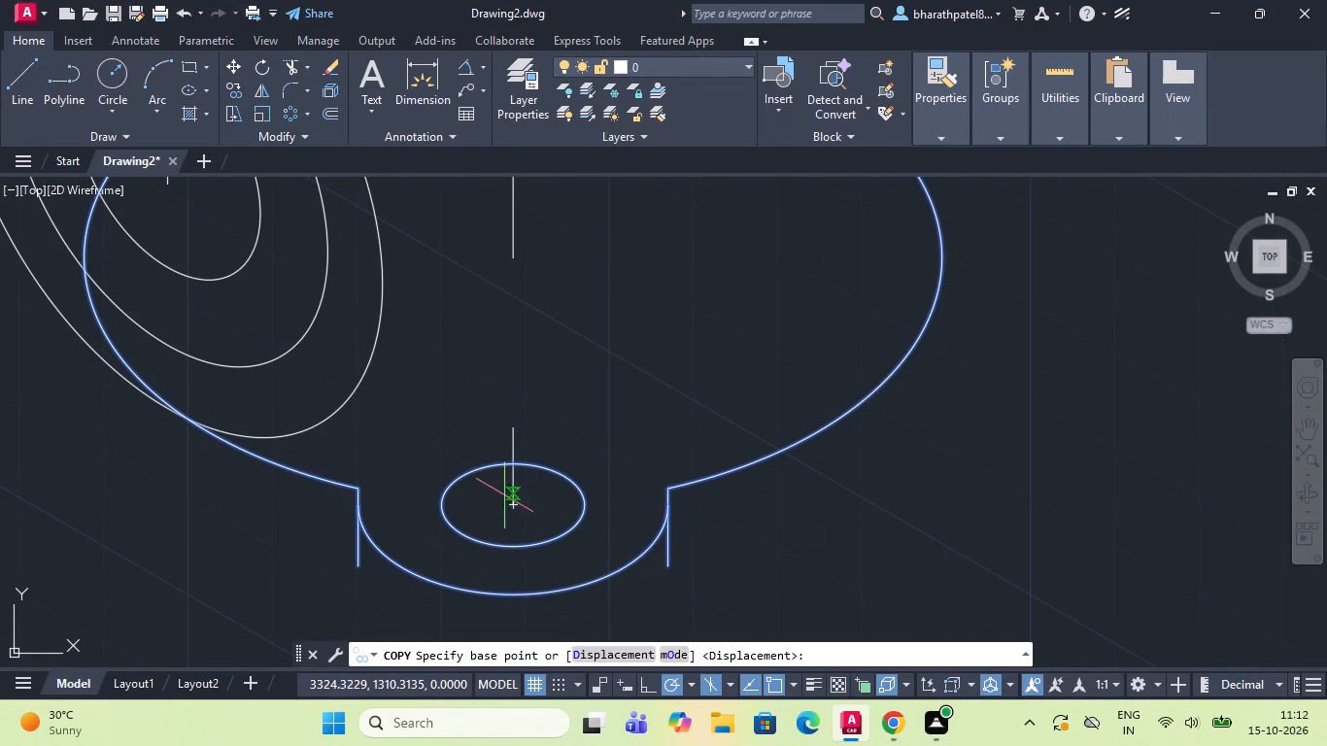
{"action": "scroll", "coordinate": [504, 499], "scroll_direction": "up", "scroll_amount": 2}
{"action": "left_click", "coordinate": [527, 516]}
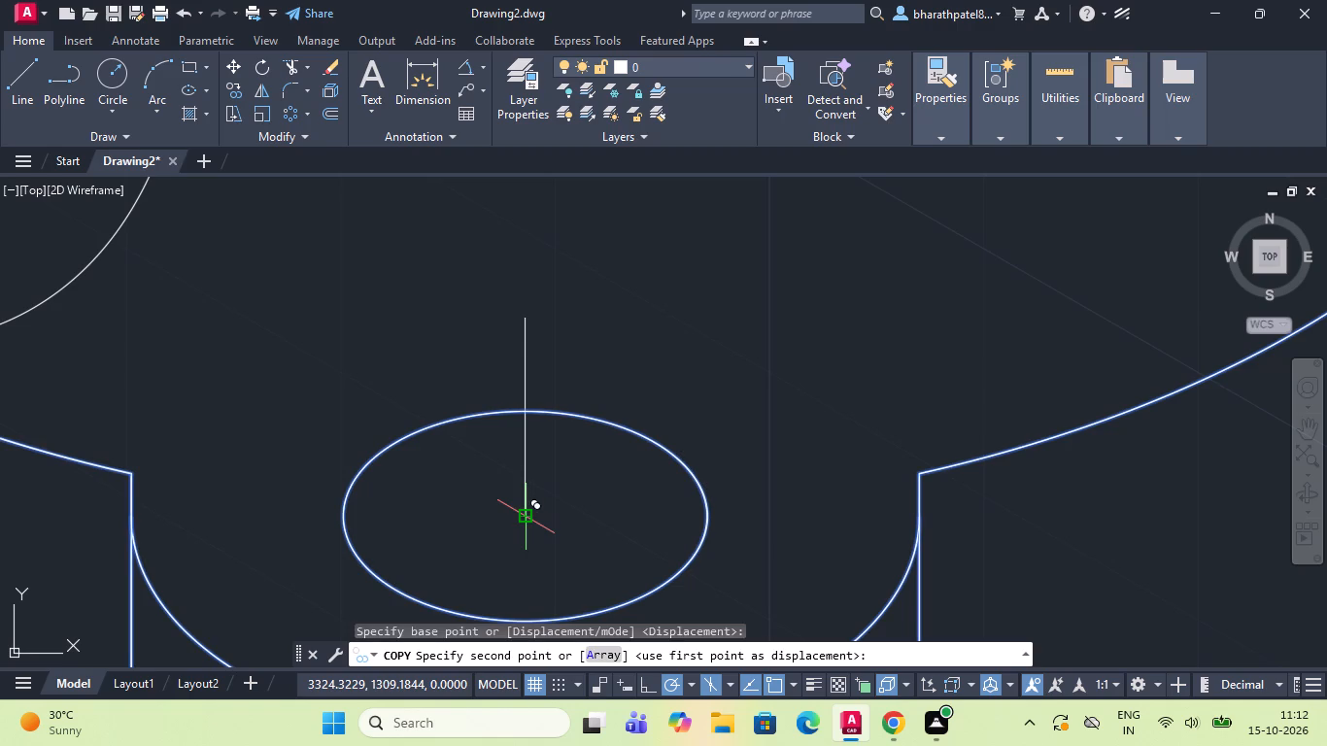
{"action": "scroll", "coordinate": [529, 309], "scroll_direction": "up", "scroll_amount": 3}
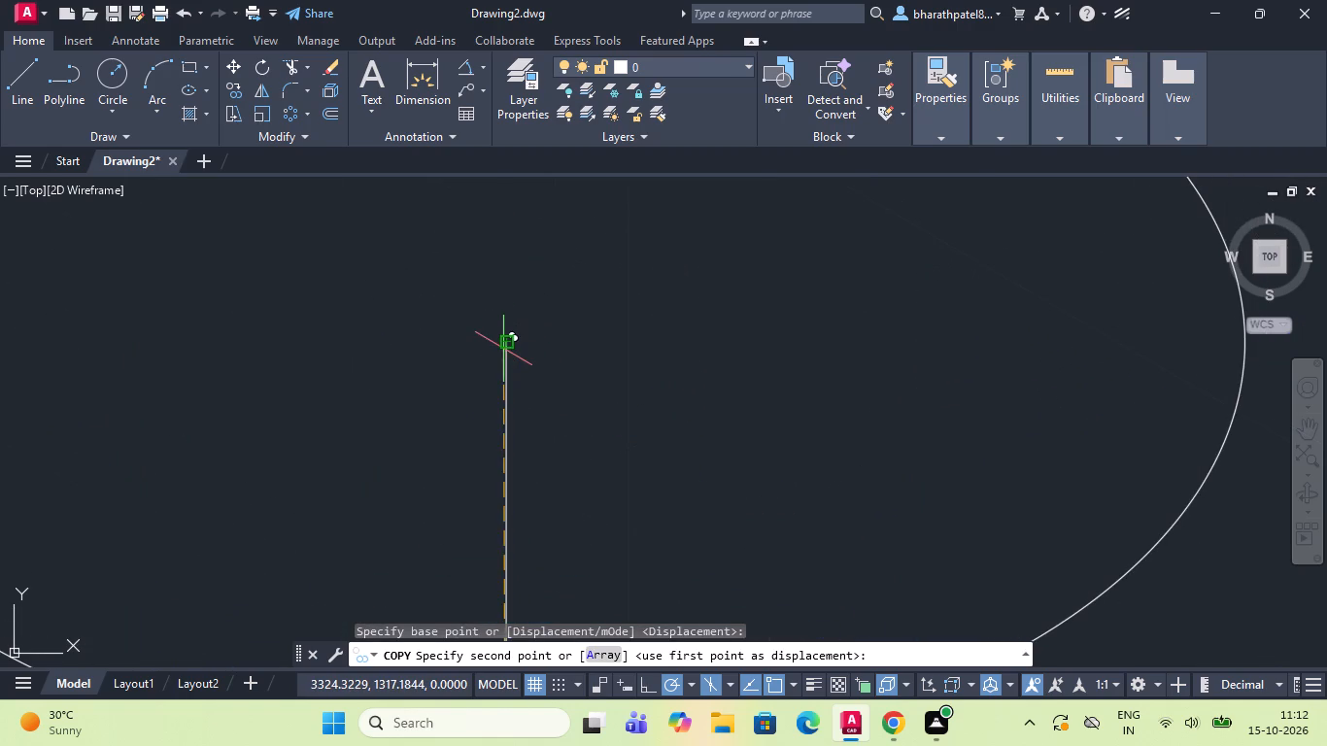
{"action": "left_click", "coordinate": [505, 339]}
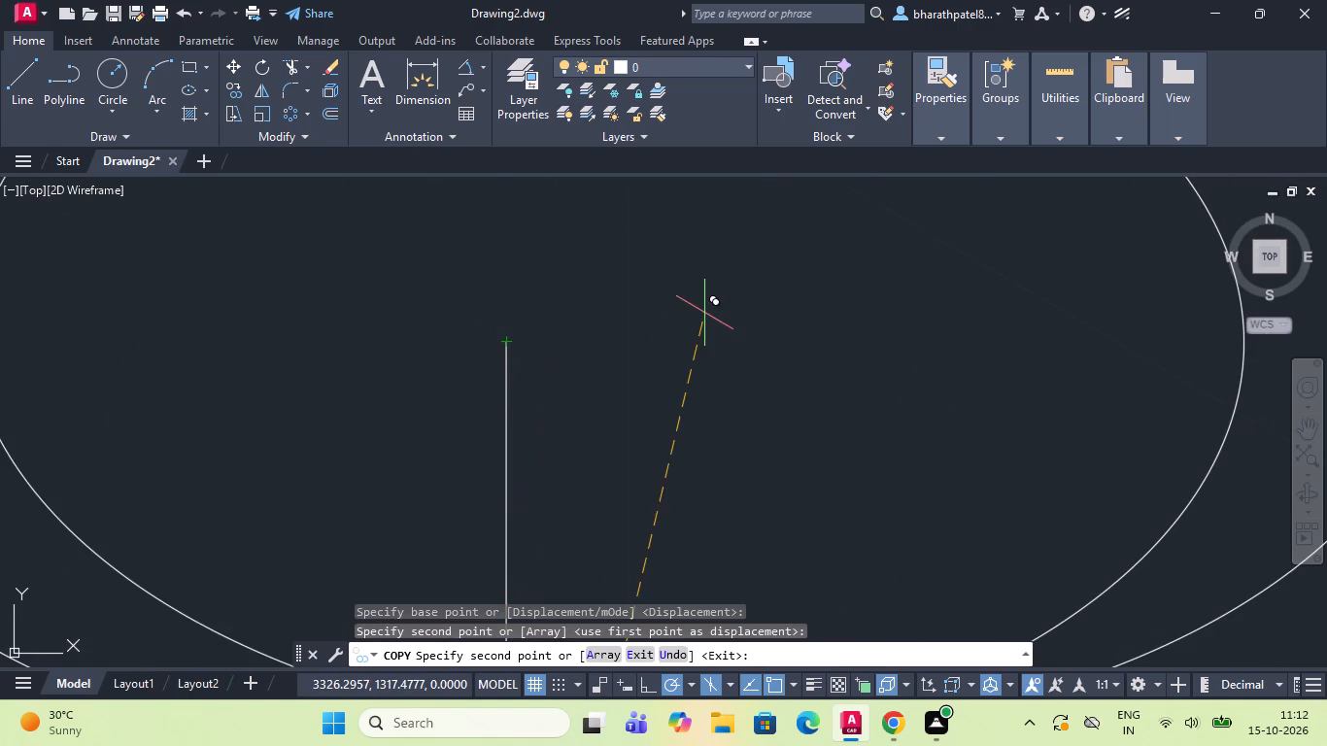
{"action": "key", "text": "Escape"}
Trim the overhanging lower ends of the front lobe's two vertical edges back to the bottom body outline.
{"action": "scroll", "coordinate": [602, 310], "scroll_direction": "down", "scroll_amount": 6}
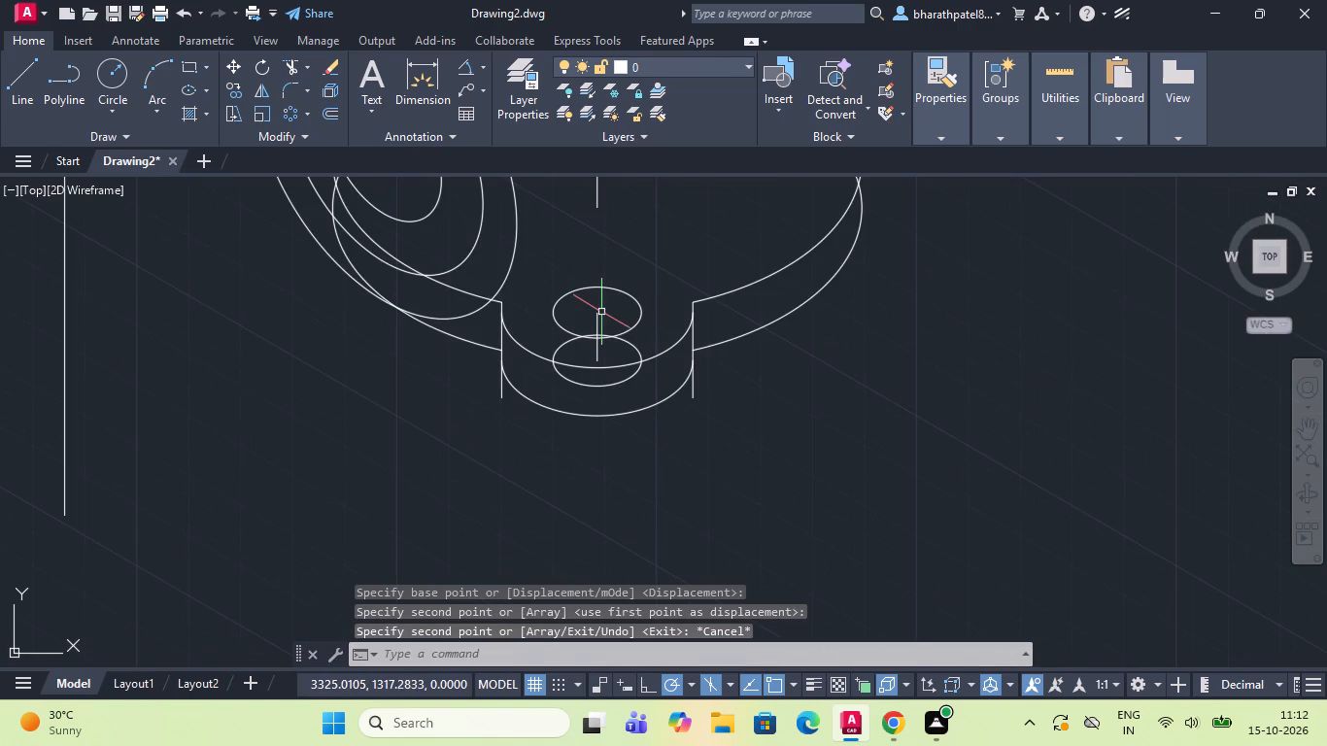
{"action": "scroll", "coordinate": [601, 319], "scroll_direction": "down", "scroll_amount": 2}
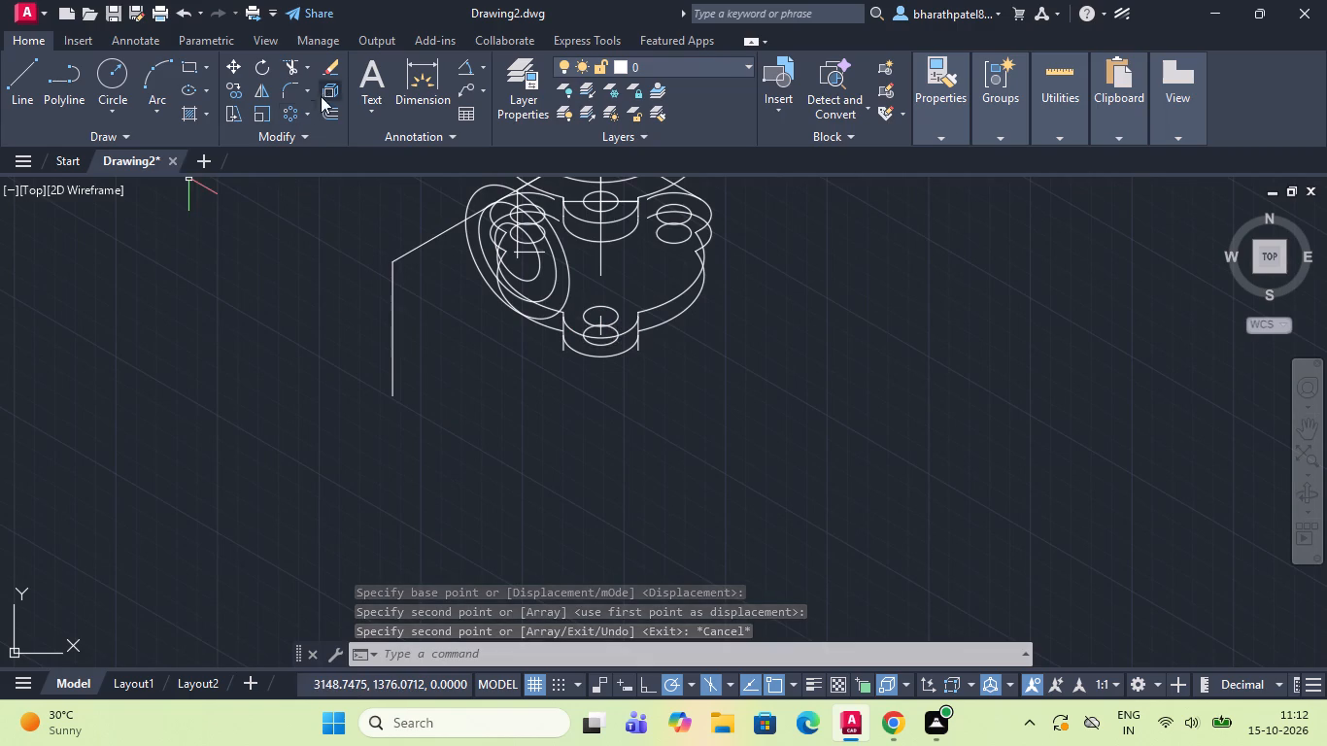
{"action": "left_click", "coordinate": [295, 65]}
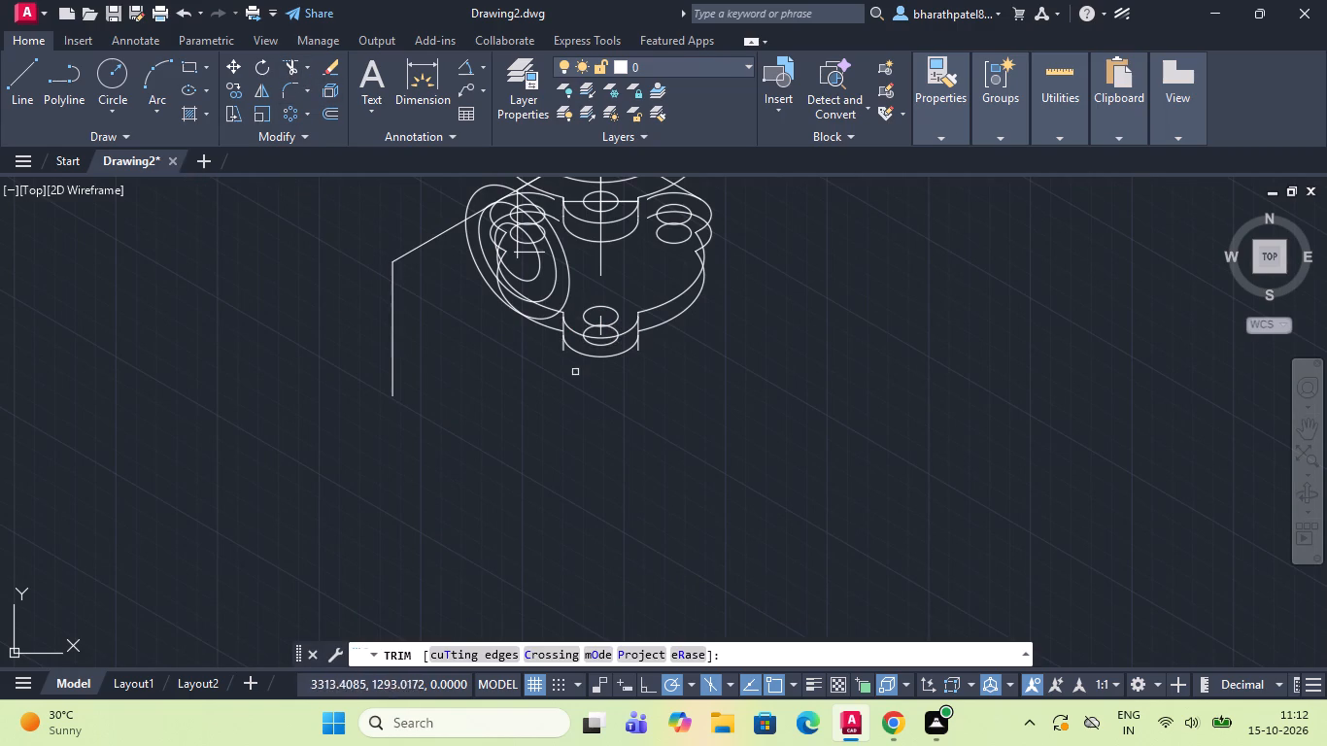
{"action": "scroll", "coordinate": [572, 364], "scroll_direction": "up", "scroll_amount": 4}
{"action": "left_click_drag", "start_coordinate": [475, 238], "coordinate": [520, 276]}
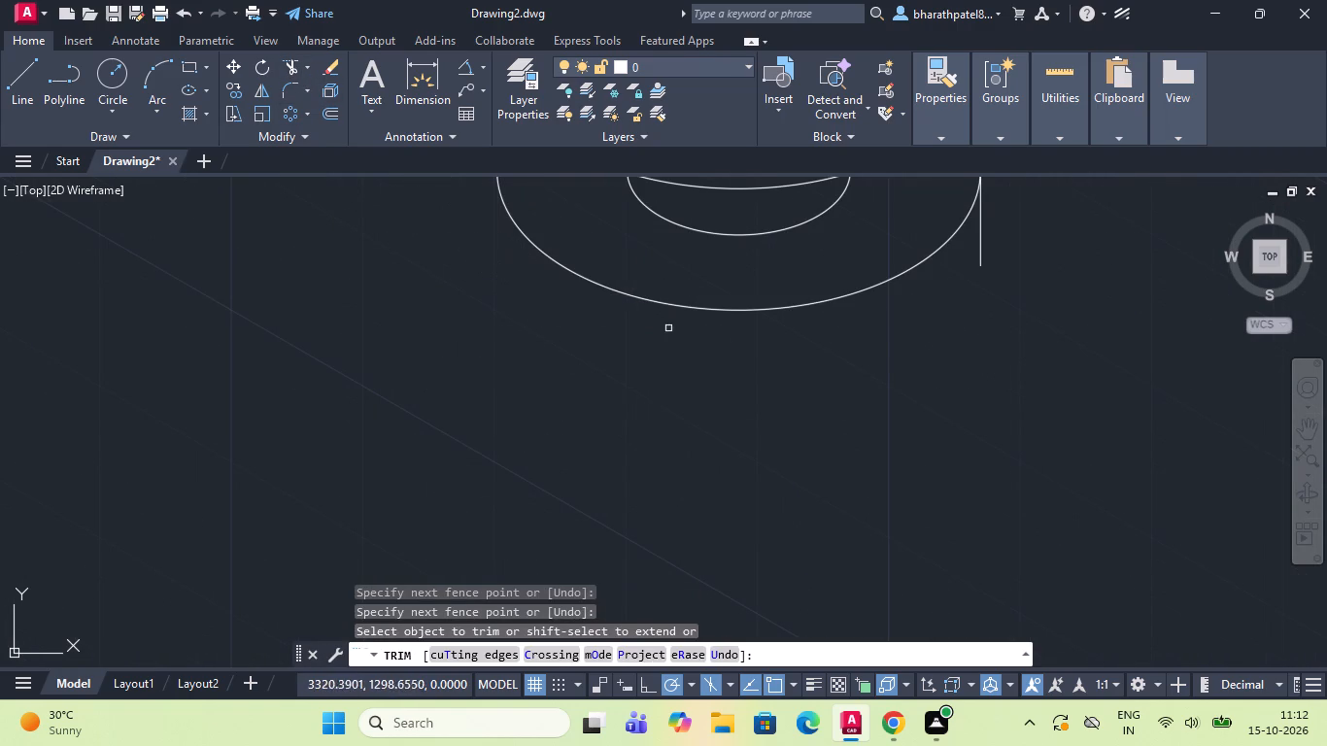
{"action": "left_click", "coordinate": [981, 244]}
{"action": "scroll", "coordinate": [975, 307], "scroll_direction": "down", "scroll_amount": 2}
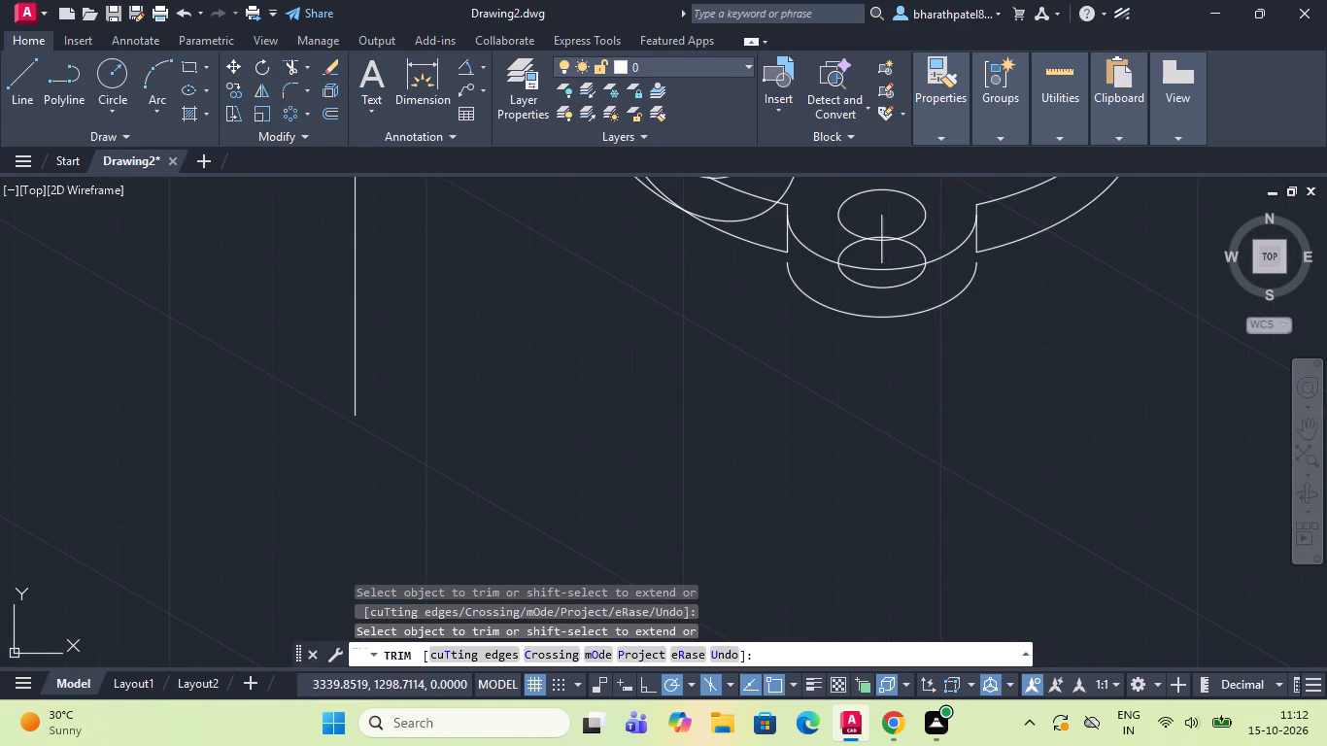
Trim away the vertical construction line at the lower flange's front lobe hole, inside the hole ellipses.
{"action": "scroll", "coordinate": [900, 288], "scroll_direction": "up", "scroll_amount": 2}
{"action": "scroll", "coordinate": [888, 311], "scroll_direction": "down", "scroll_amount": 2}
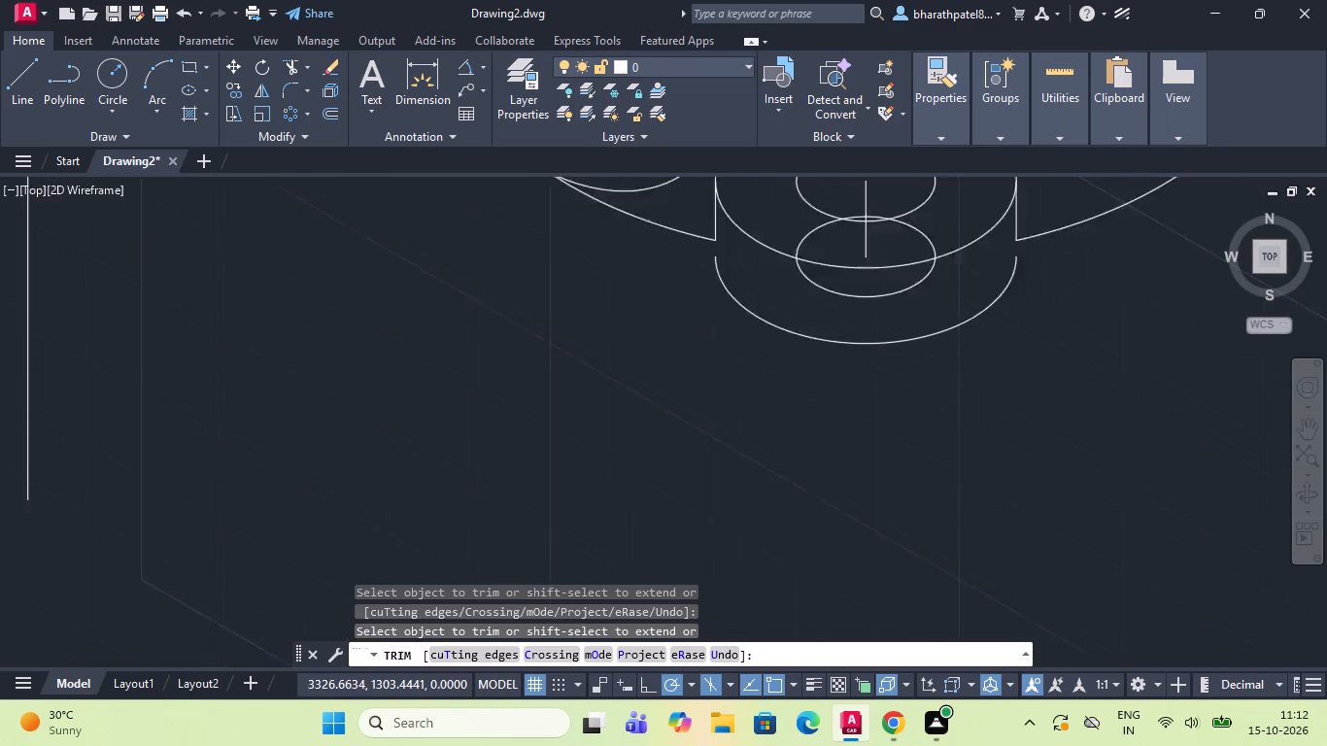
{"action": "left_click", "coordinate": [875, 266]}
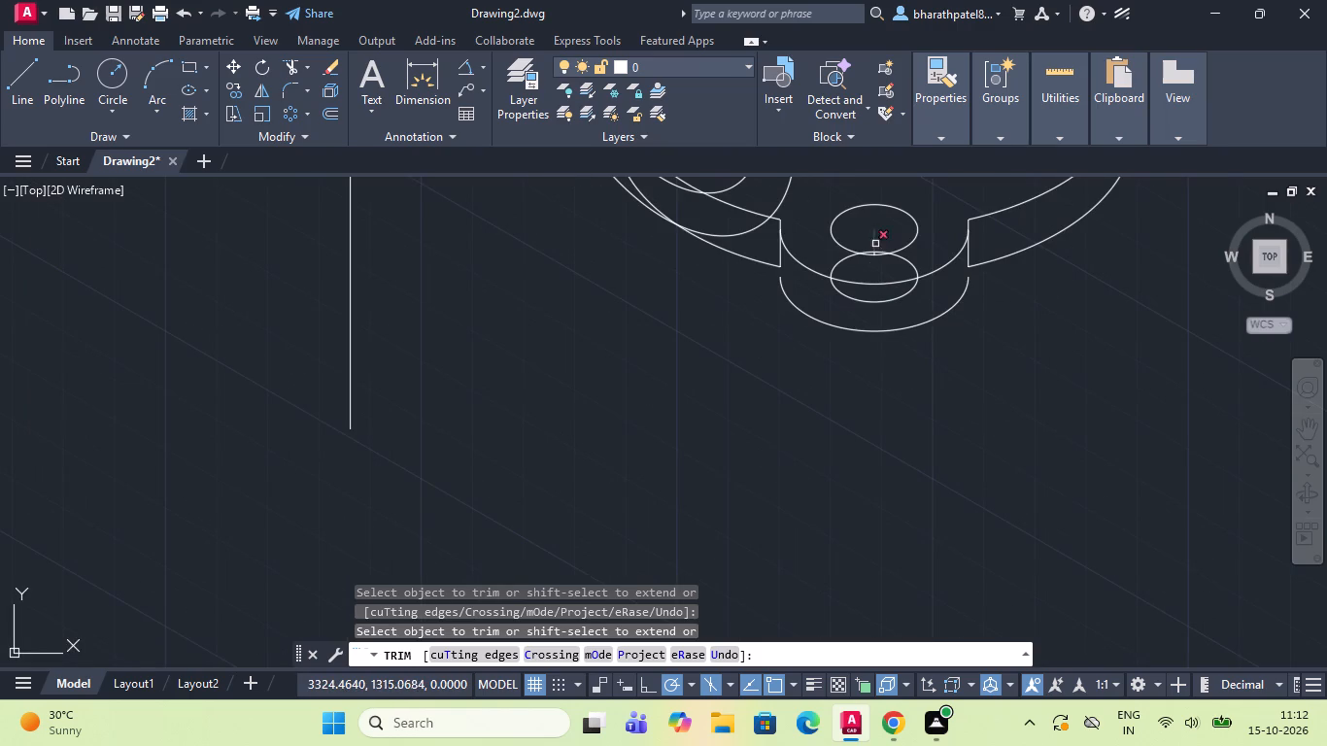
{"action": "left_click", "coordinate": [874, 237]}
{"action": "key", "text": "Escape"}
Erase the three bottom-face lobe hole ellipses of the lower flange.
{"action": "scroll", "coordinate": [875, 246], "scroll_direction": "up", "scroll_amount": 2}
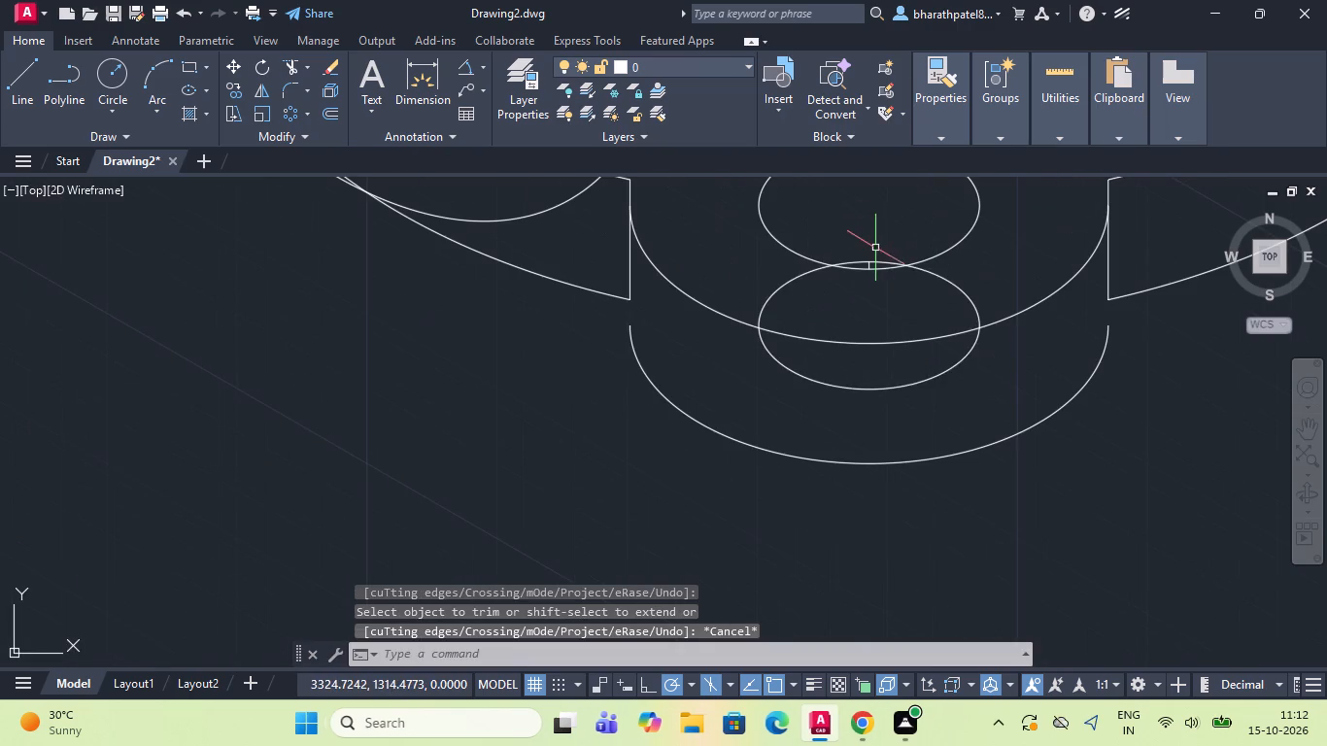
{"action": "left_click", "coordinate": [788, 283]}
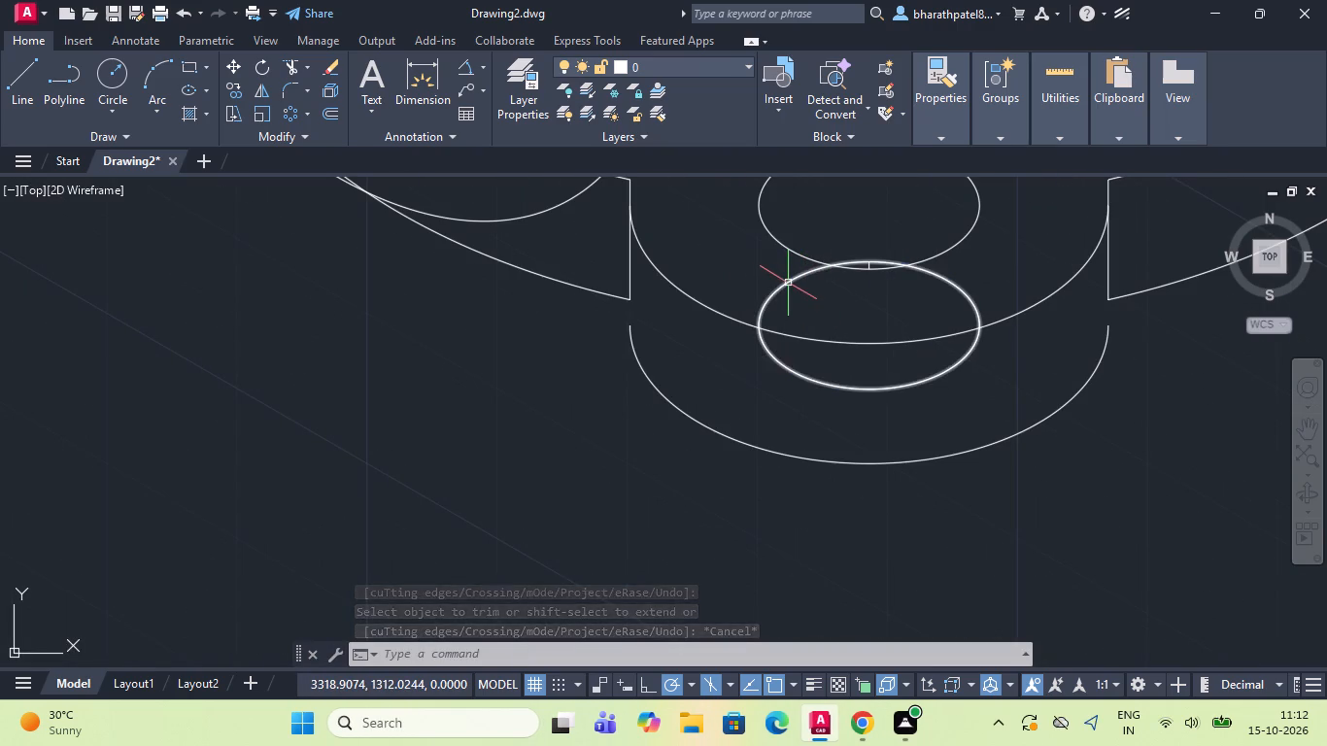
{"action": "scroll", "coordinate": [789, 290], "scroll_direction": "down", "scroll_amount": 4}
{"action": "scroll", "coordinate": [690, 236], "scroll_direction": "down", "scroll_amount": 2}
{"action": "scroll", "coordinate": [705, 207], "scroll_direction": "up", "scroll_amount": 4}
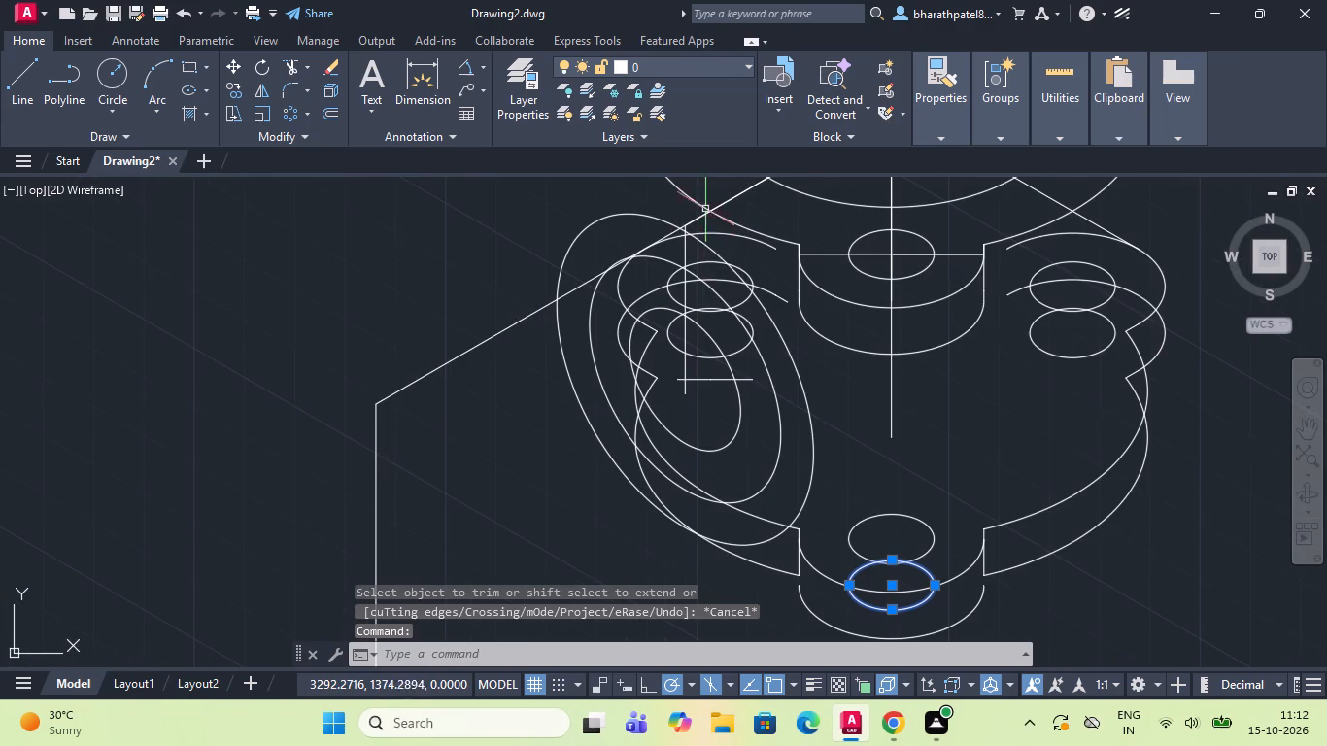
{"action": "left_click", "coordinate": [707, 356]}
{"action": "left_click", "coordinate": [1054, 353]}
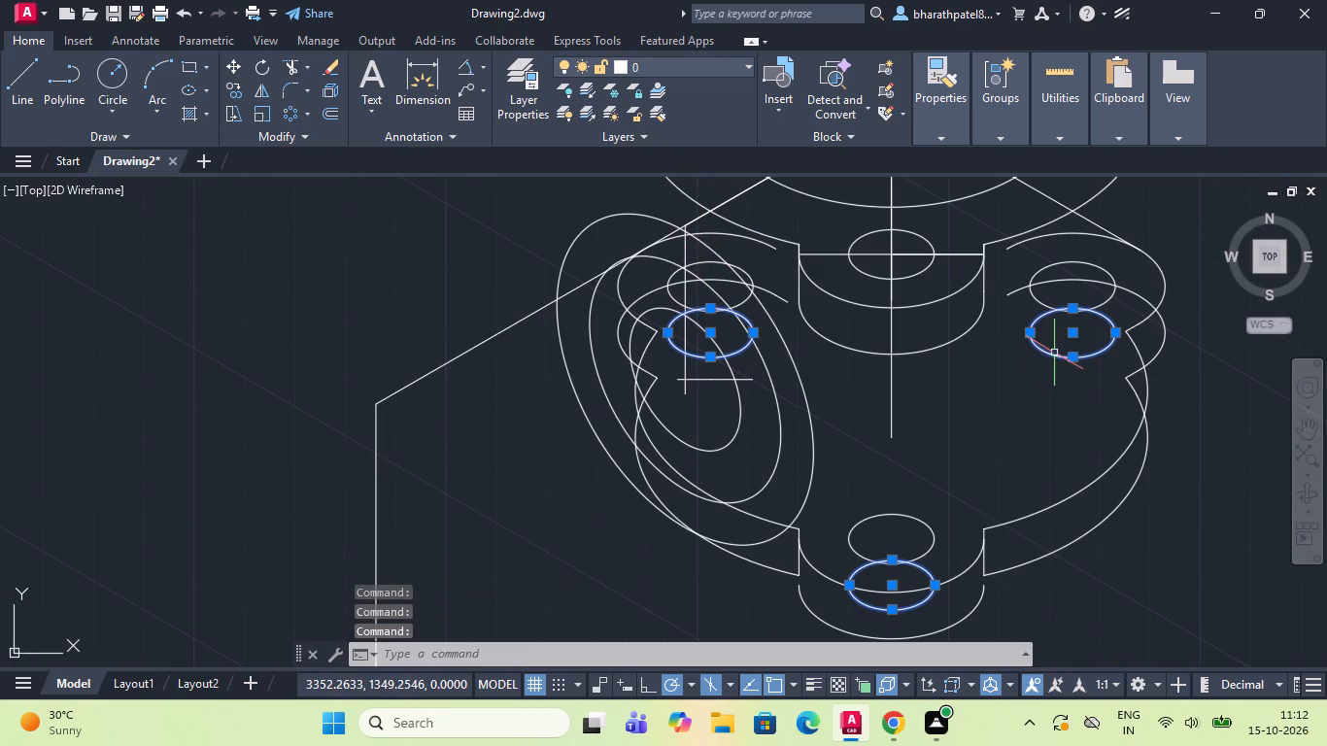
{"action": "key", "text": "Delete"}
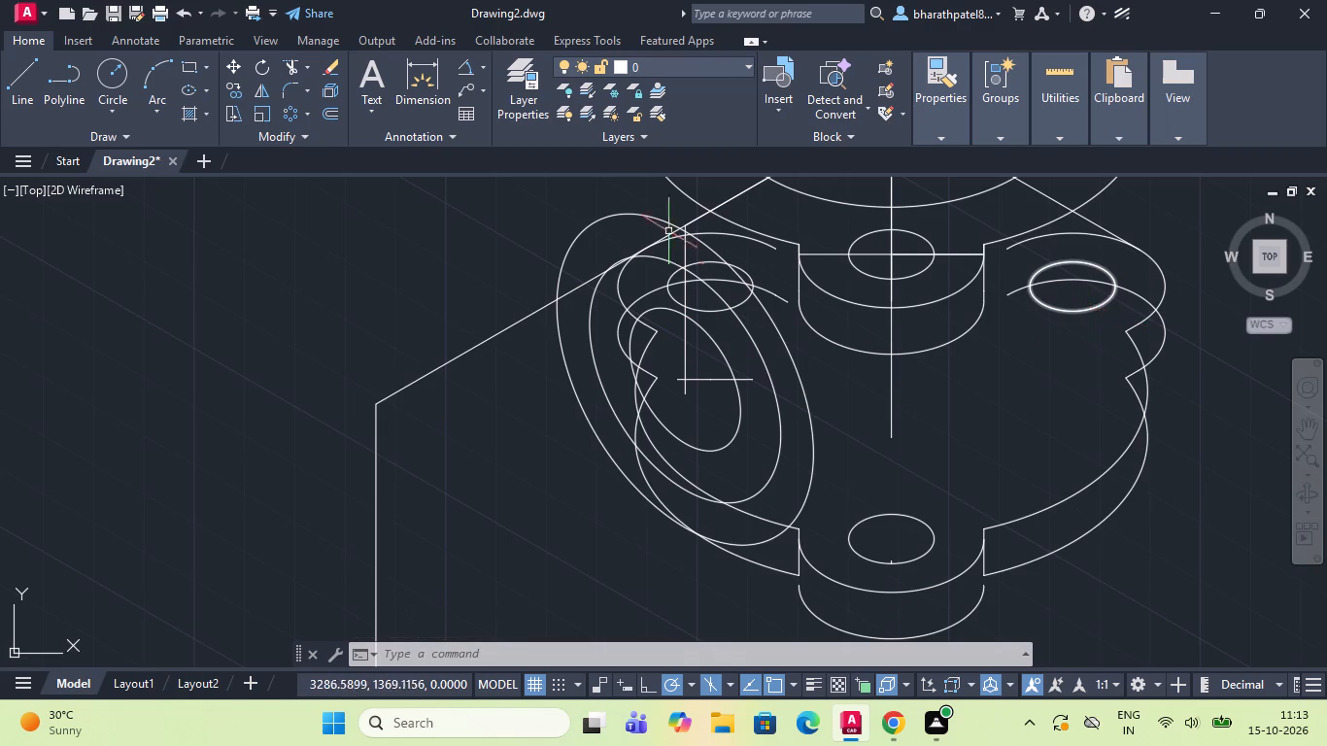
Trim the short upper part of the front lobe's right vertical edge and the copied upper body arc starting beside it.
{"action": "left_click", "coordinate": [286, 66]}
{"action": "scroll", "coordinate": [756, 345], "scroll_direction": "down", "scroll_amount": 1}
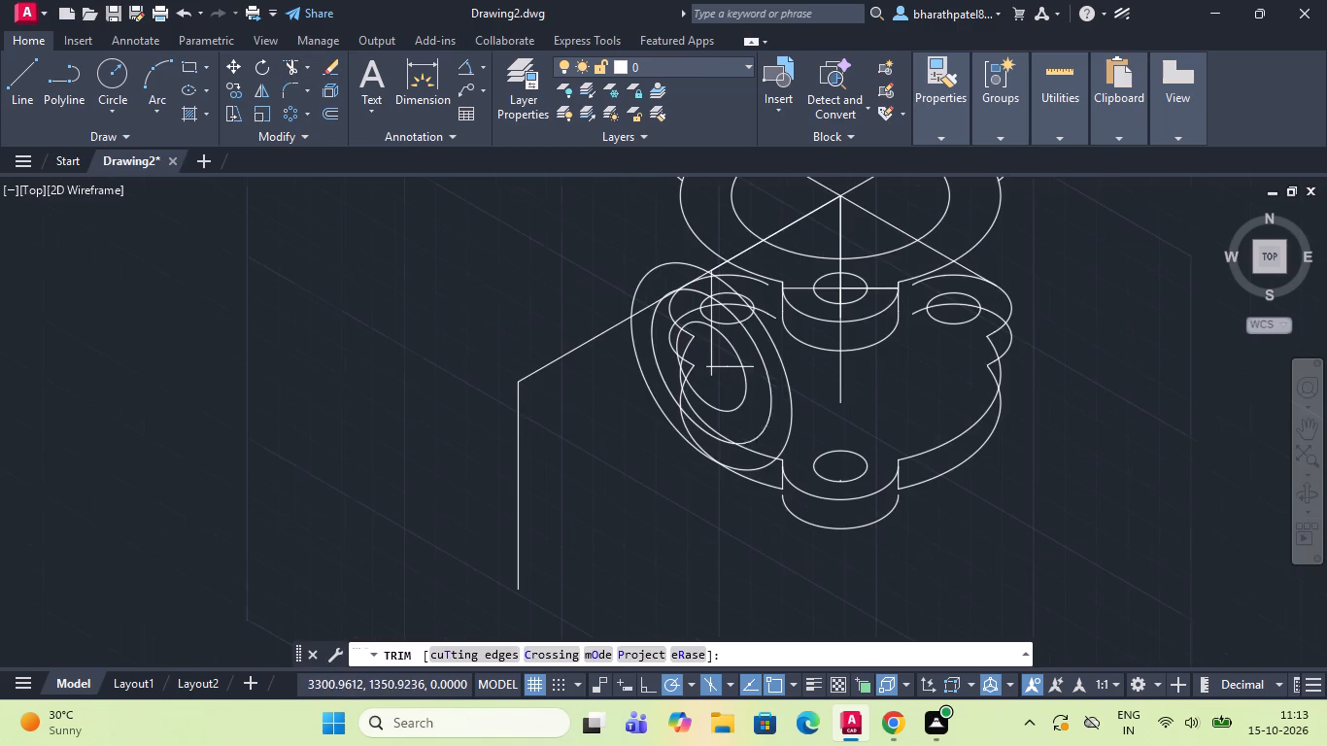
{"action": "scroll", "coordinate": [909, 488], "scroll_direction": "up", "scroll_amount": 4}
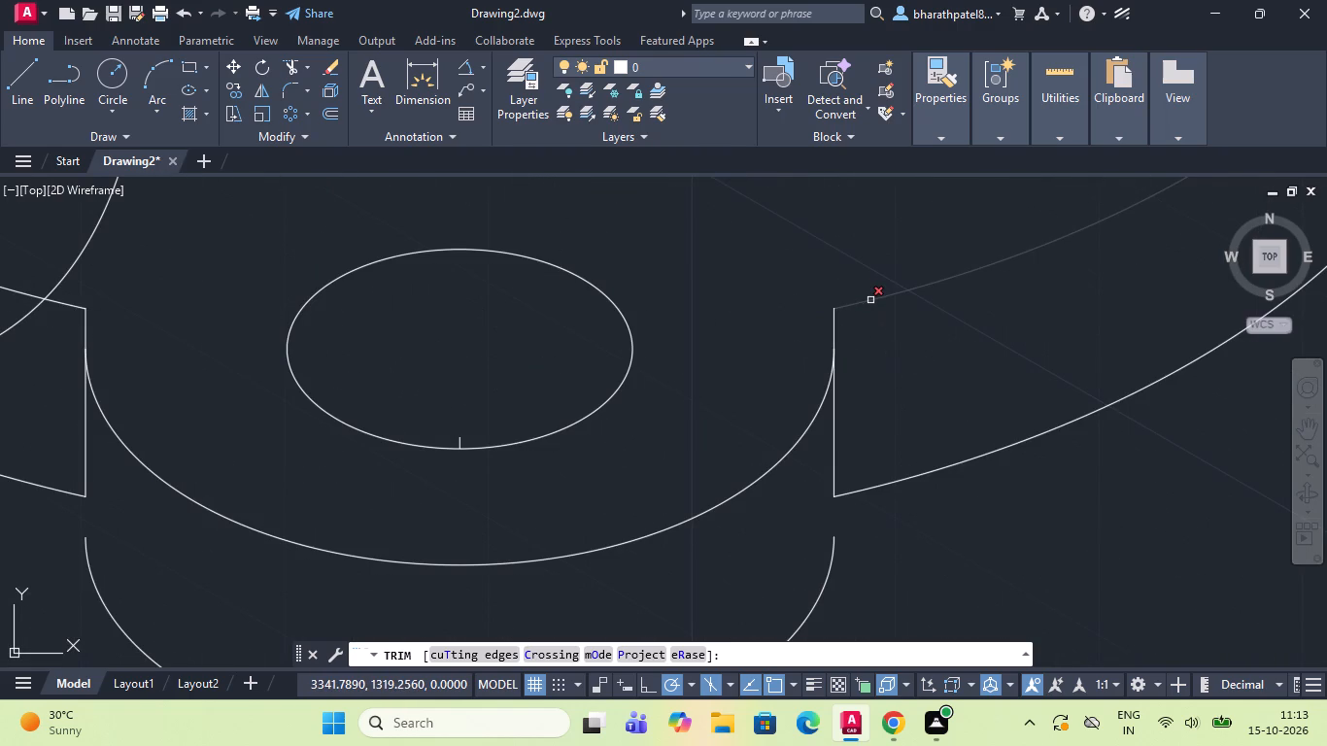
{"action": "left_click", "coordinate": [834, 339]}
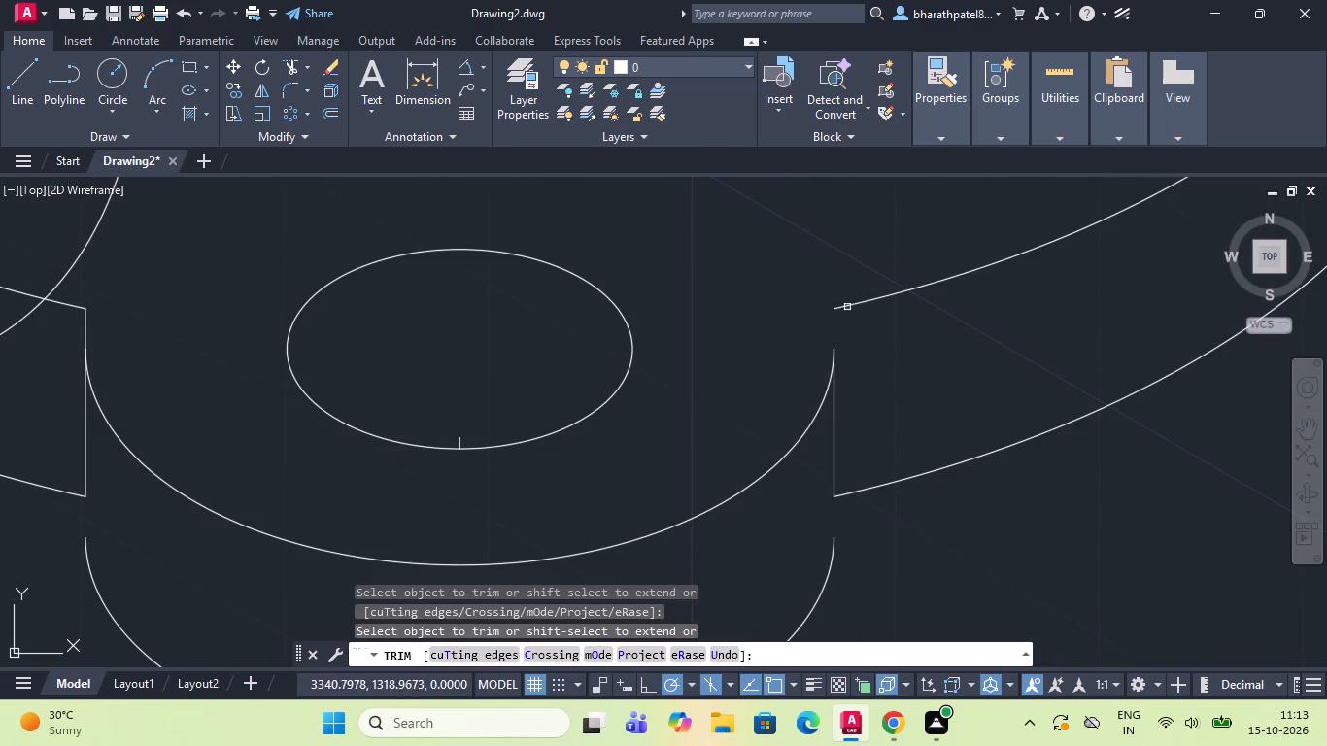
{"action": "left_click", "coordinate": [852, 303]}
Draw a near-vertical body edge line from the upper flange's right outer curve down to the lower body outline's right extreme.
{"action": "scroll", "coordinate": [852, 308], "scroll_direction": "down", "scroll_amount": 4}
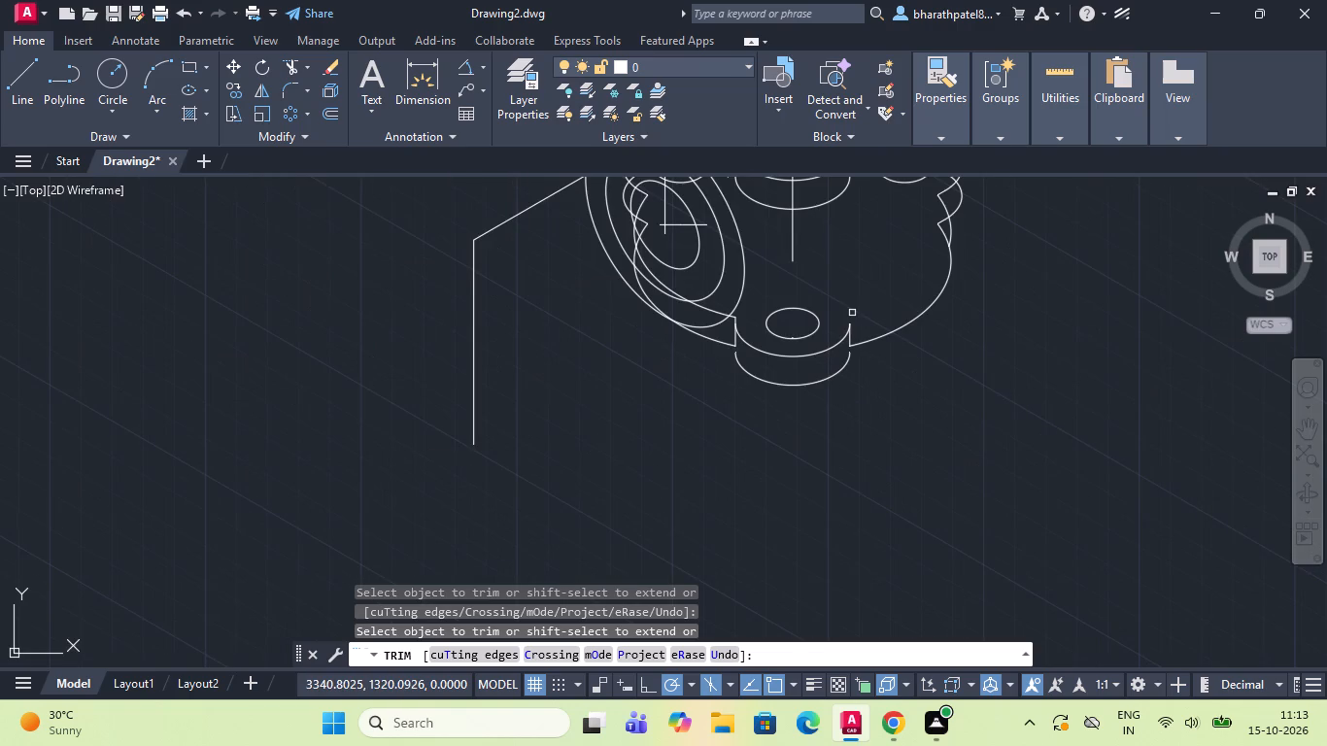
{"action": "scroll", "coordinate": [856, 315], "scroll_direction": "down", "scroll_amount": 1}
{"action": "scroll", "coordinate": [922, 212], "scroll_direction": "up", "scroll_amount": 3}
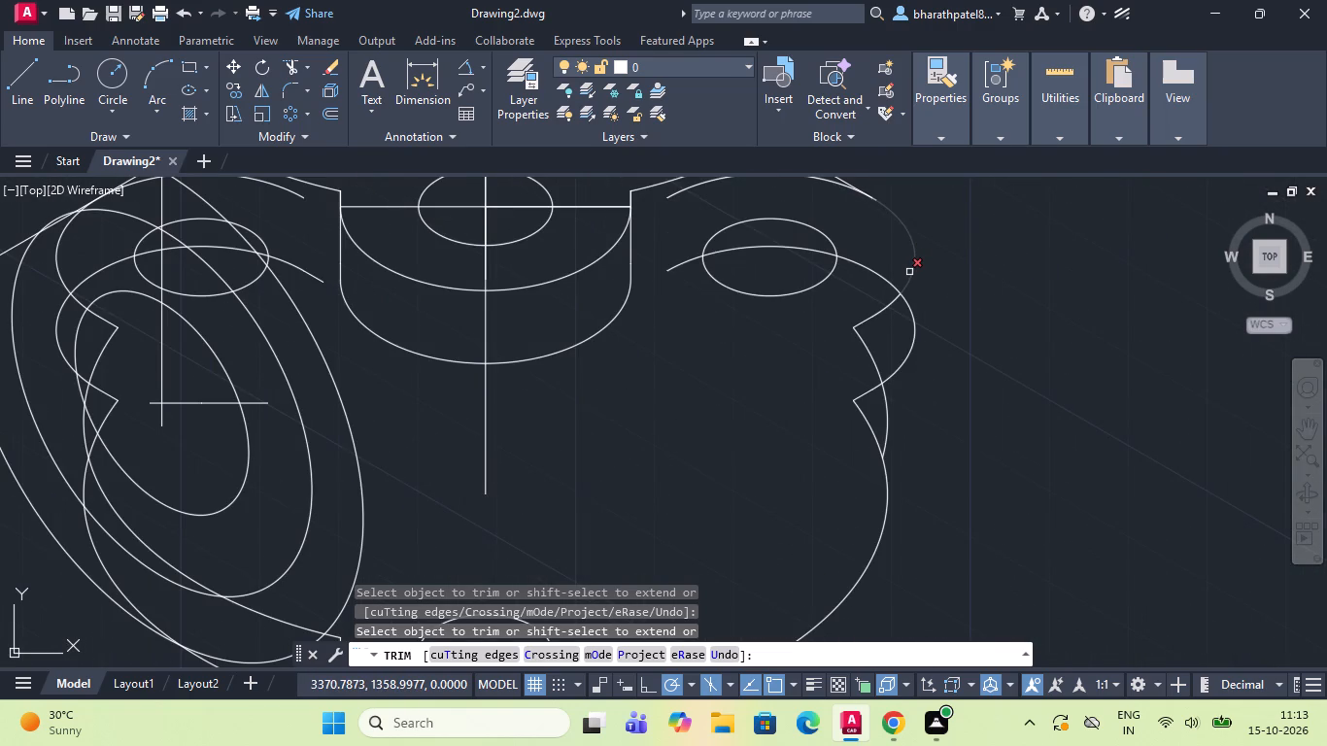
{"action": "left_click", "coordinate": [9, 77]}
{"action": "scroll", "coordinate": [764, 370], "scroll_direction": "down", "scroll_amount": 3}
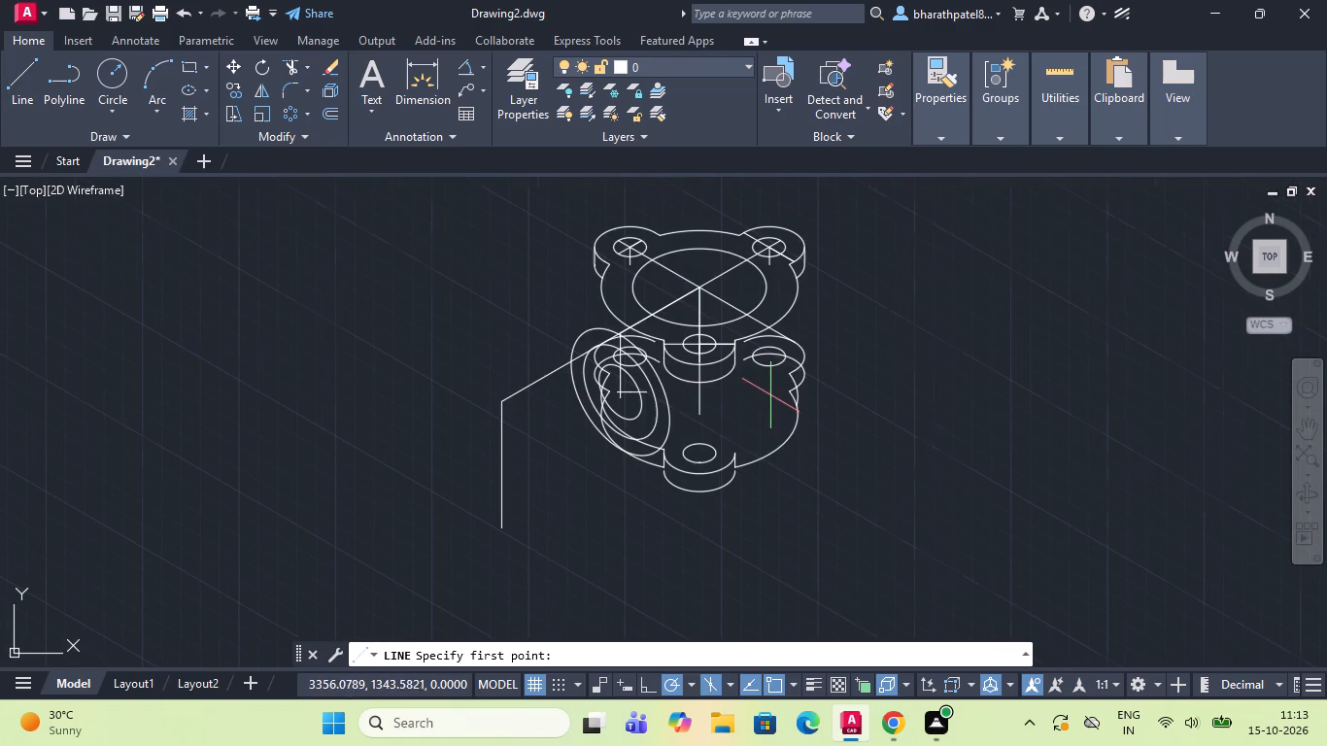
{"action": "left_click", "coordinate": [794, 297]}
{"action": "scroll", "coordinate": [800, 406], "scroll_direction": "up", "scroll_amount": 3}
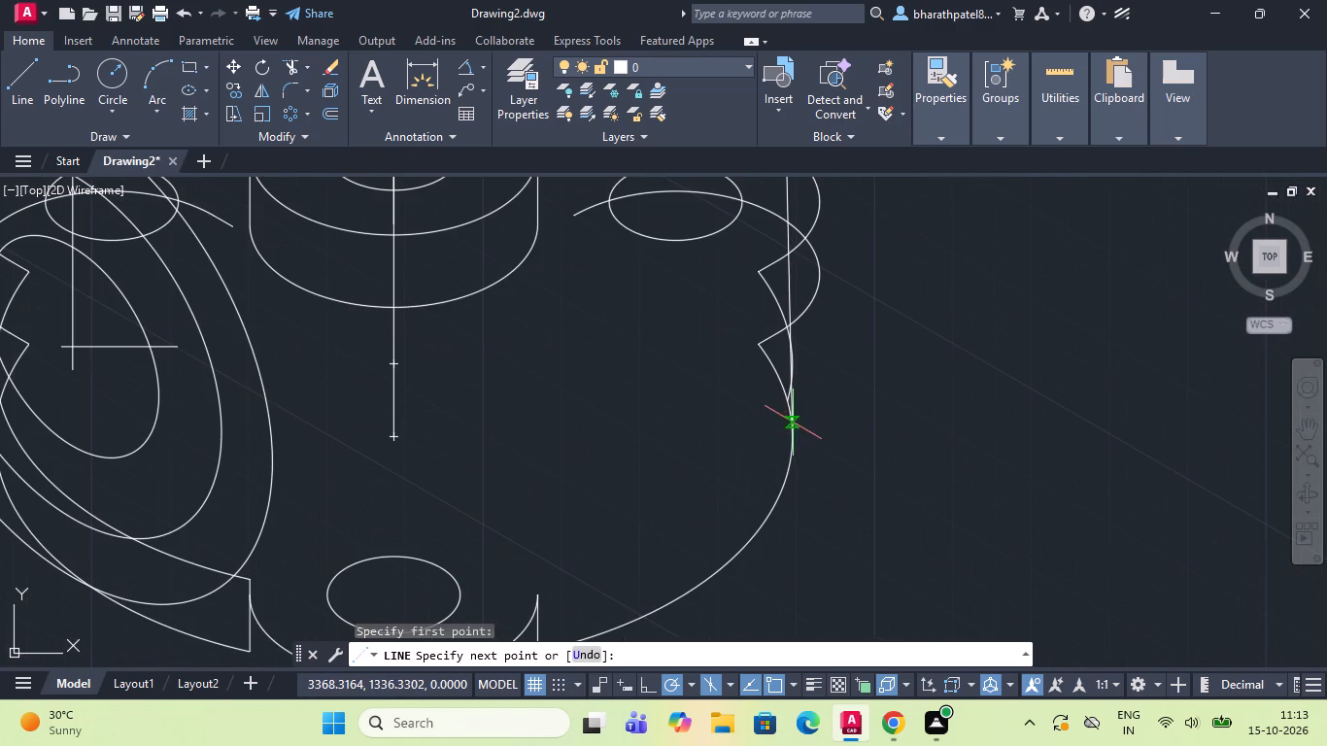
{"action": "left_click", "coordinate": [790, 431]}
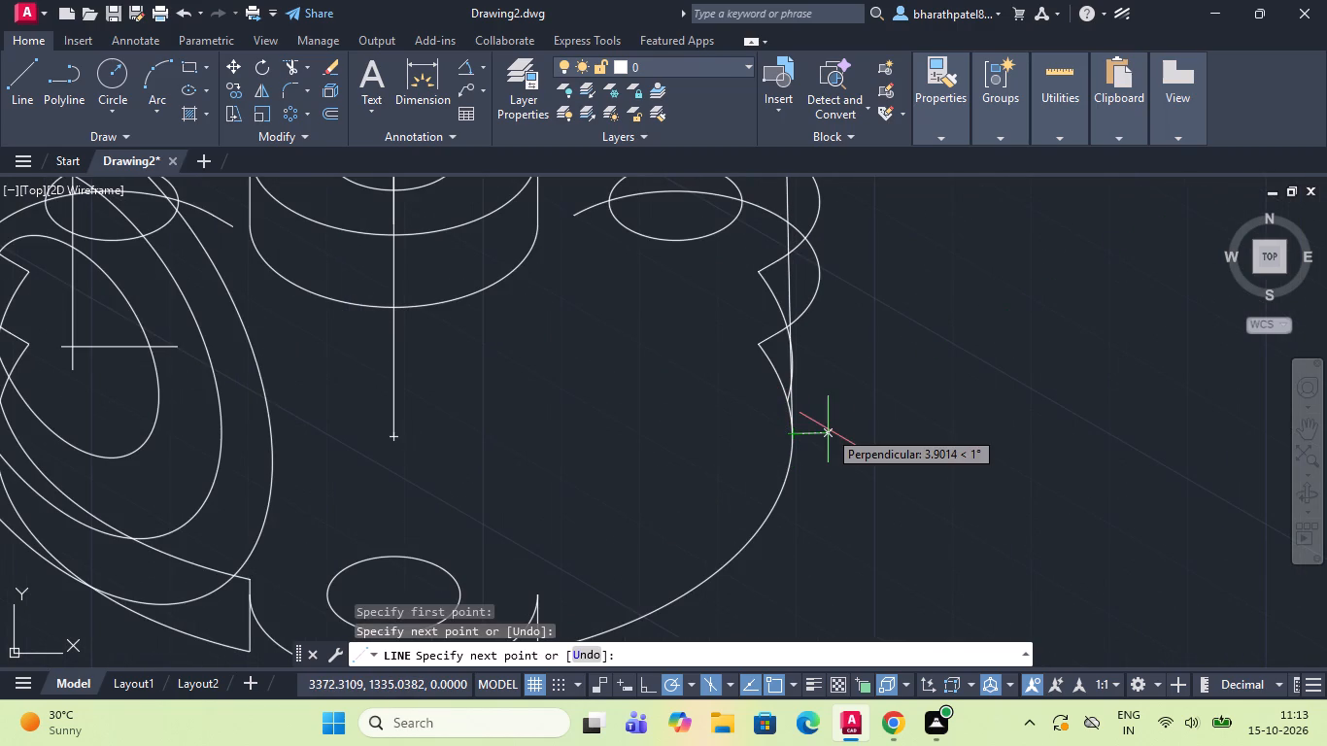
{"action": "key", "text": "Escape"}
Trim the lower flange's two body arcs around the new right body edge, plus the inner end of the lower right lobe arc.
{"action": "scroll", "coordinate": [828, 429], "scroll_direction": "down", "scroll_amount": 1}
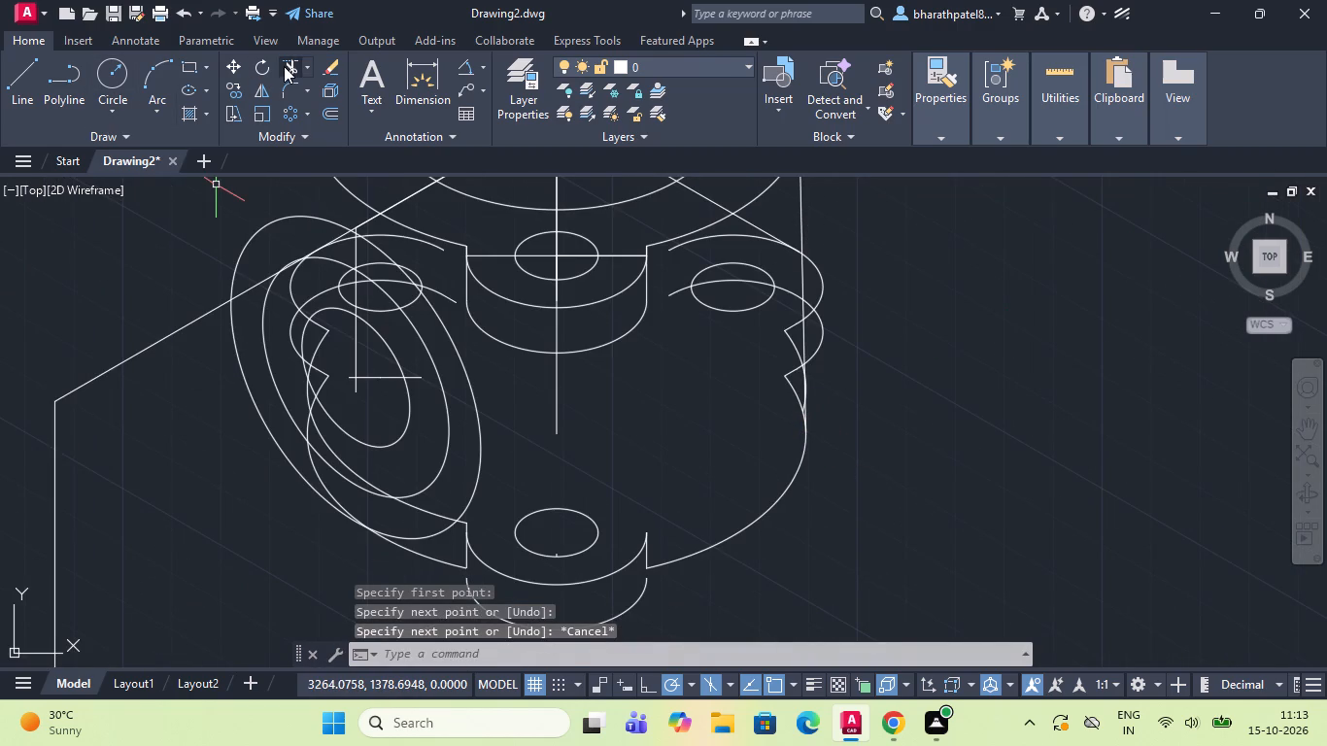
{"action": "left_click", "coordinate": [286, 65]}
{"action": "scroll", "coordinate": [824, 322], "scroll_direction": "up", "scroll_amount": 2}
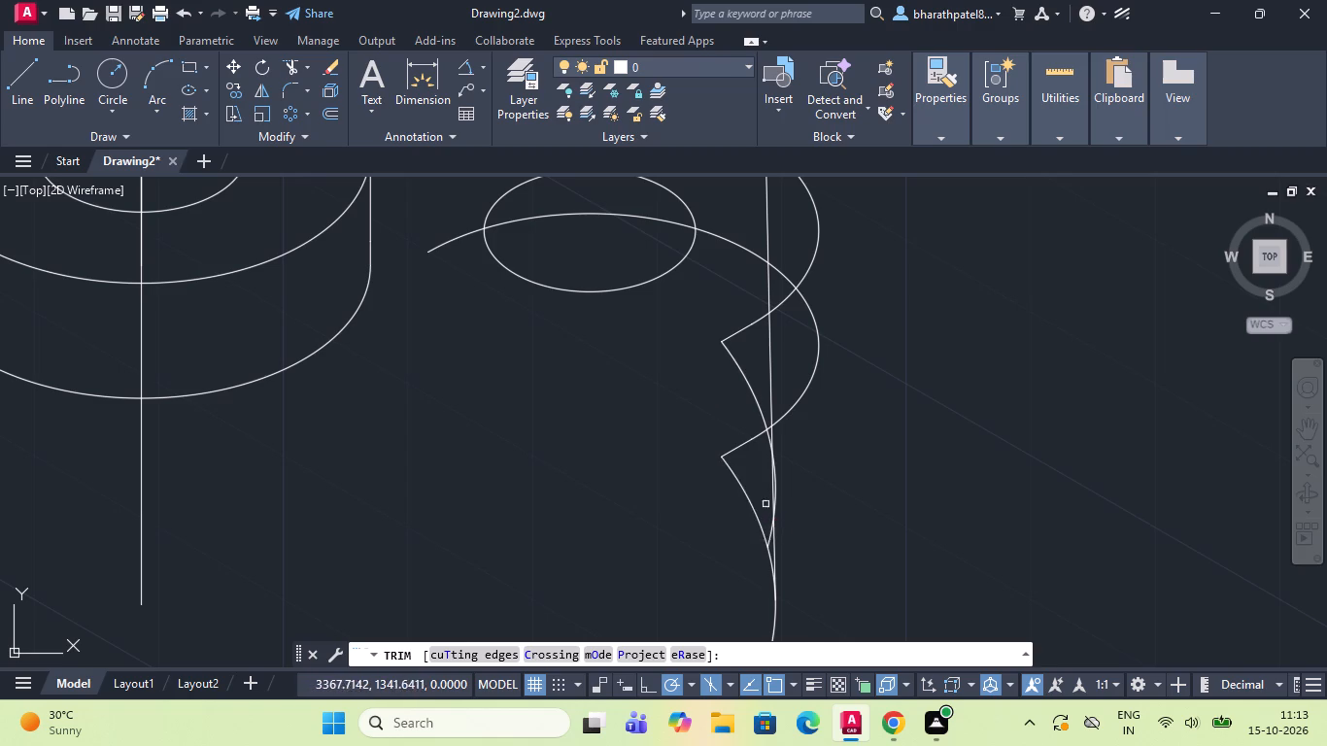
{"action": "scroll", "coordinate": [760, 492], "scroll_direction": "up", "scroll_amount": 3}
{"action": "left_click", "coordinate": [822, 462]}
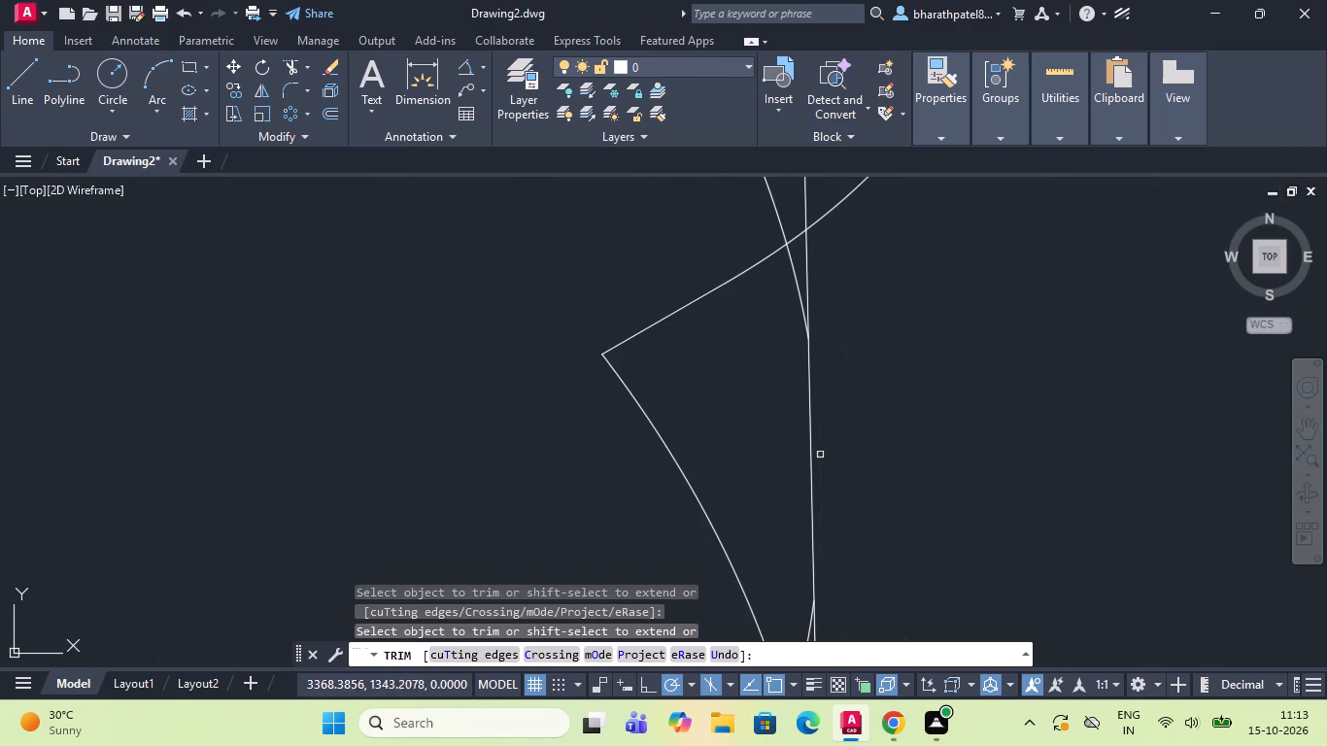
{"action": "left_click", "coordinate": [795, 280]}
{"action": "scroll", "coordinate": [762, 486], "scroll_direction": "down", "scroll_amount": 2}
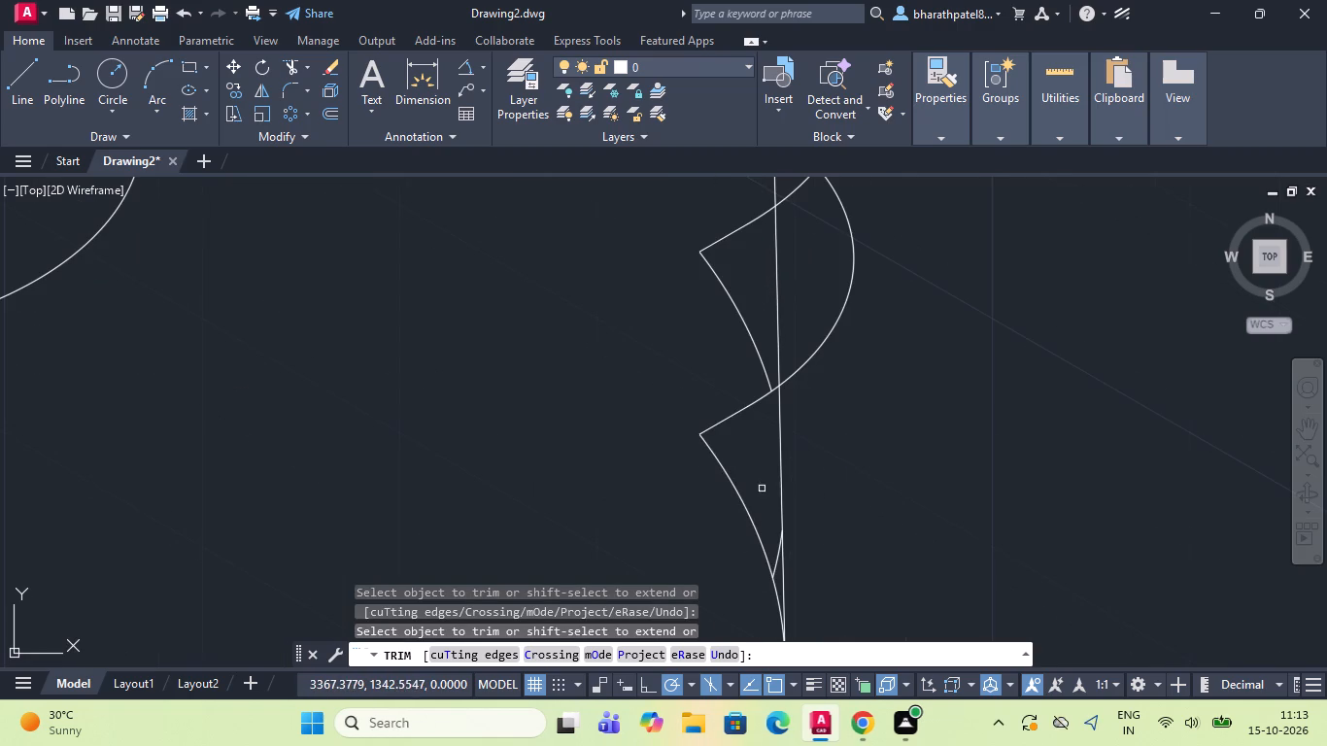
{"action": "left_click", "coordinate": [776, 566]}
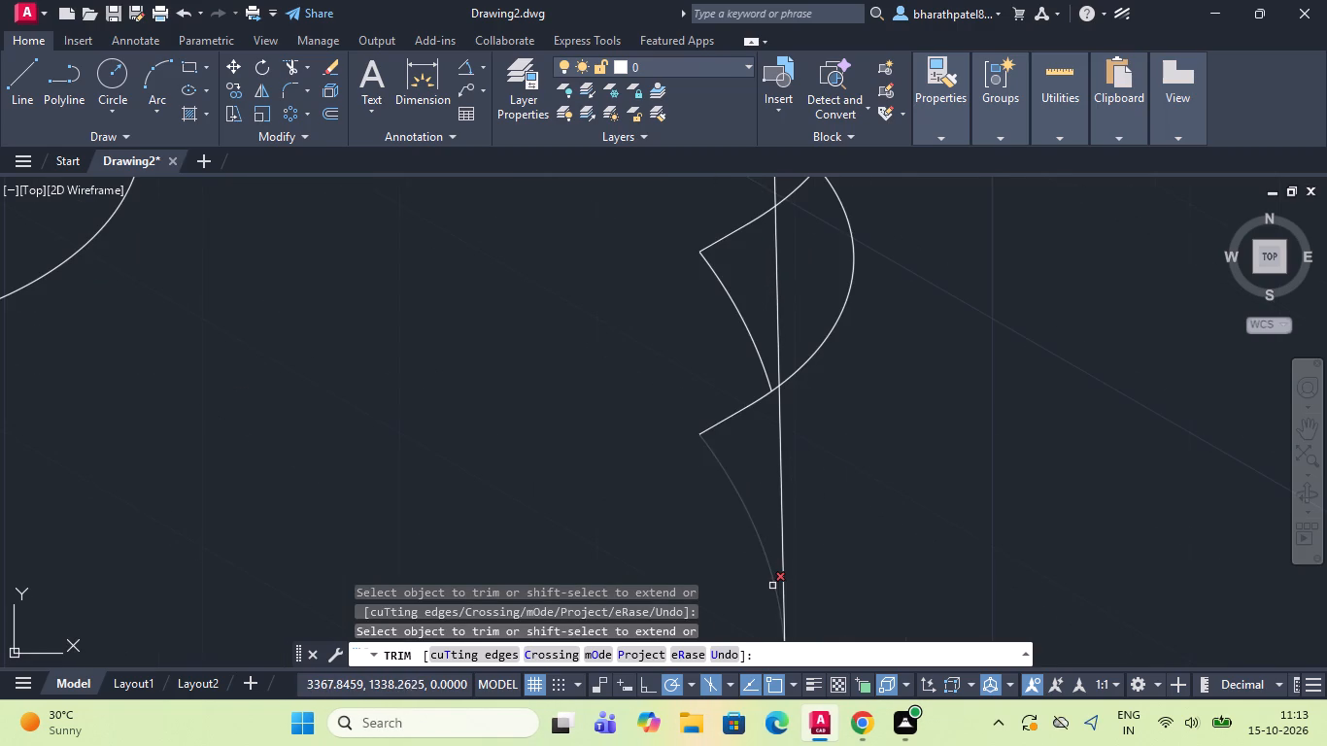
{"action": "left_click", "coordinate": [772, 588]}
{"action": "left_click", "coordinate": [736, 411]}
Trim away the lower flange's right rear lobe hole, its hidden lobe arcs, and the diagonal construction line beyond the upper flange.
{"action": "scroll", "coordinate": [734, 420], "scroll_direction": "down", "scroll_amount": 3}
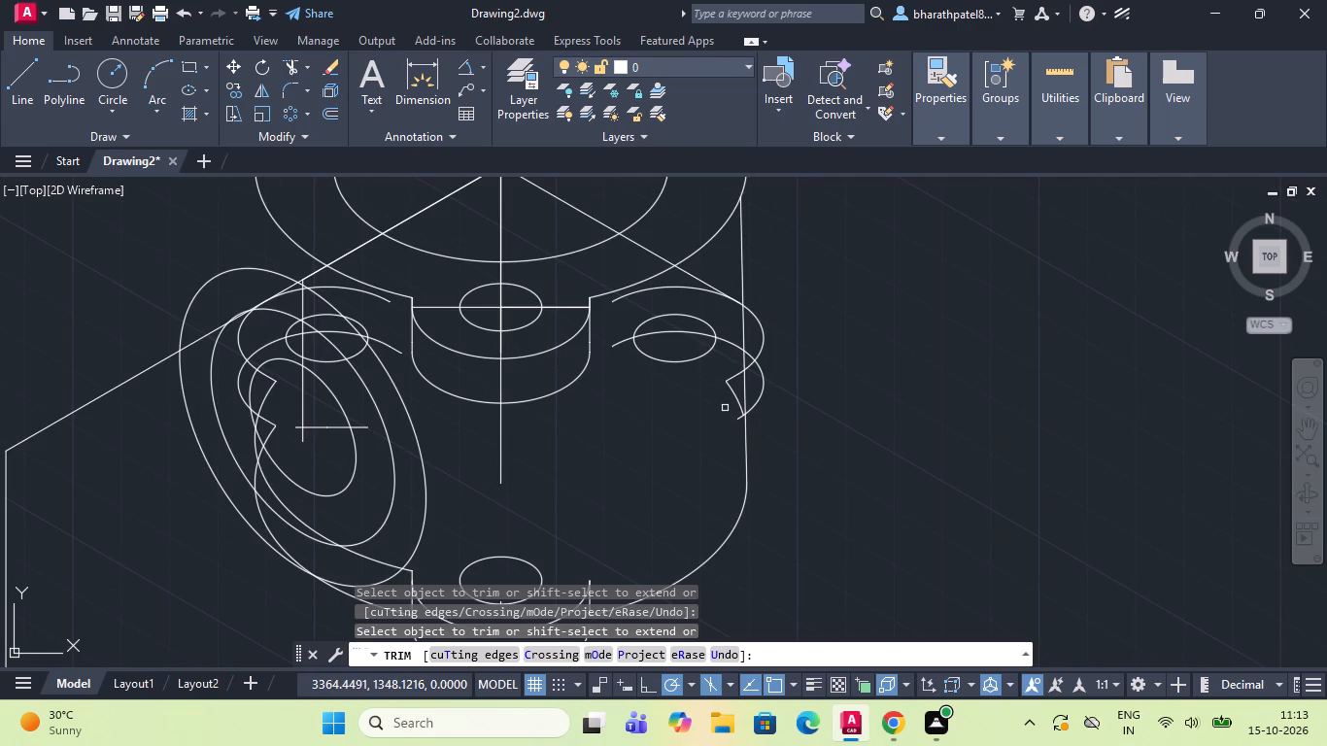
{"action": "scroll", "coordinate": [725, 408], "scroll_direction": "down", "scroll_amount": 1}
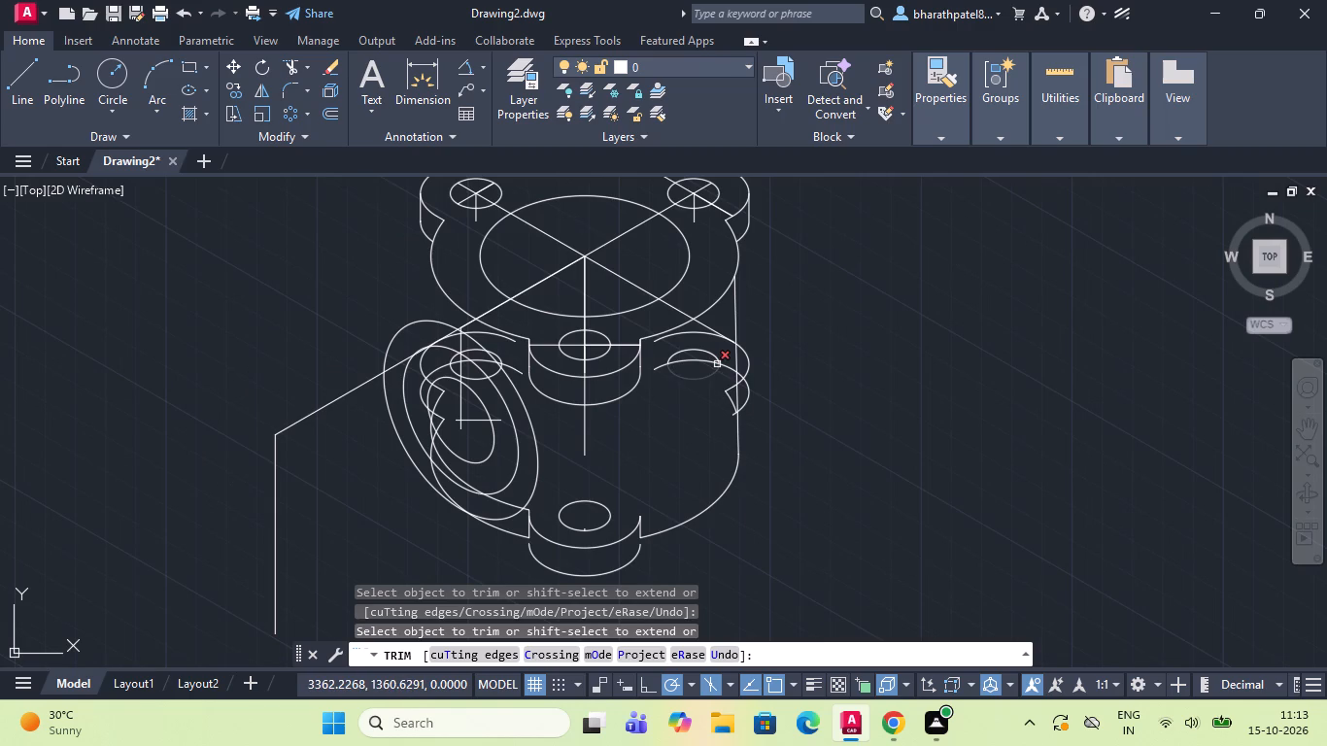
{"action": "left_click", "coordinate": [708, 324]}
{"action": "left_click_drag", "start_coordinate": [708, 324], "coordinate": [700, 410]}
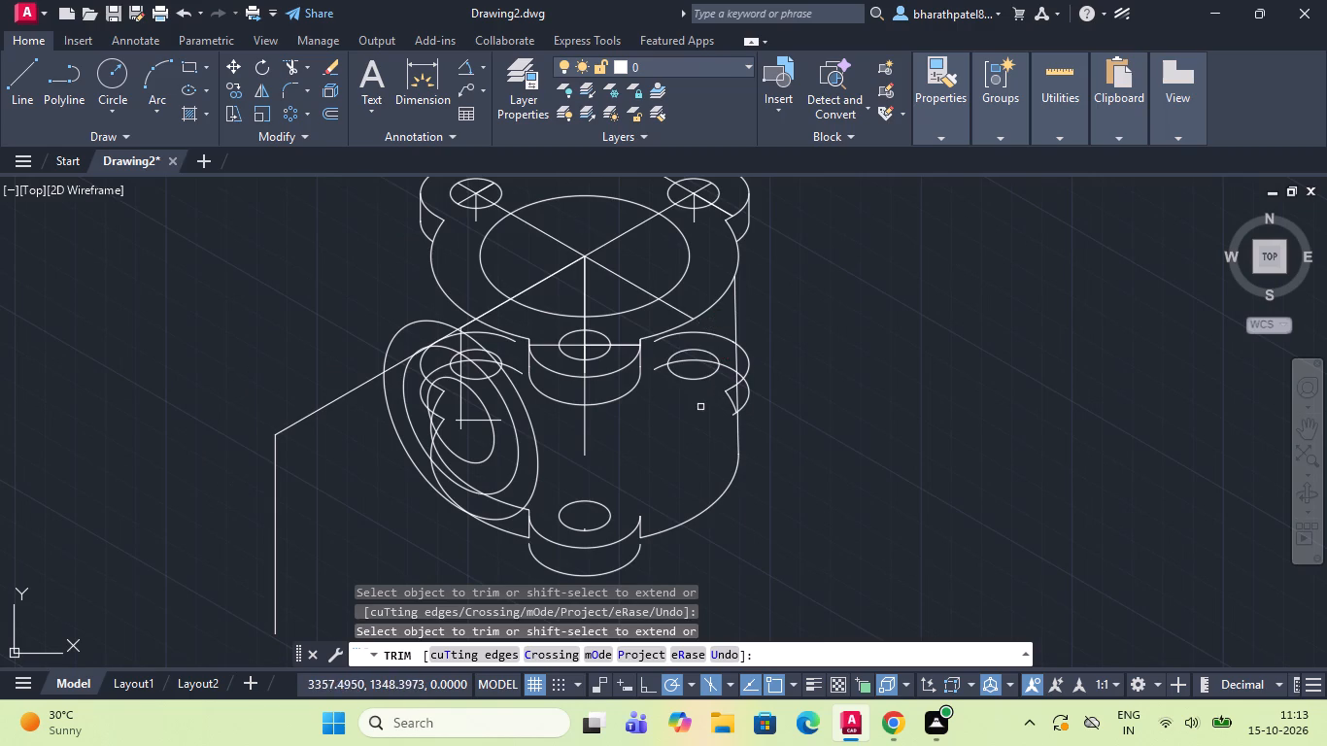
{"action": "left_click_drag", "start_coordinate": [700, 410], "coordinate": [698, 408]}
{"action": "left_click", "coordinate": [708, 324]}
{"action": "left_click", "coordinate": [685, 409]}
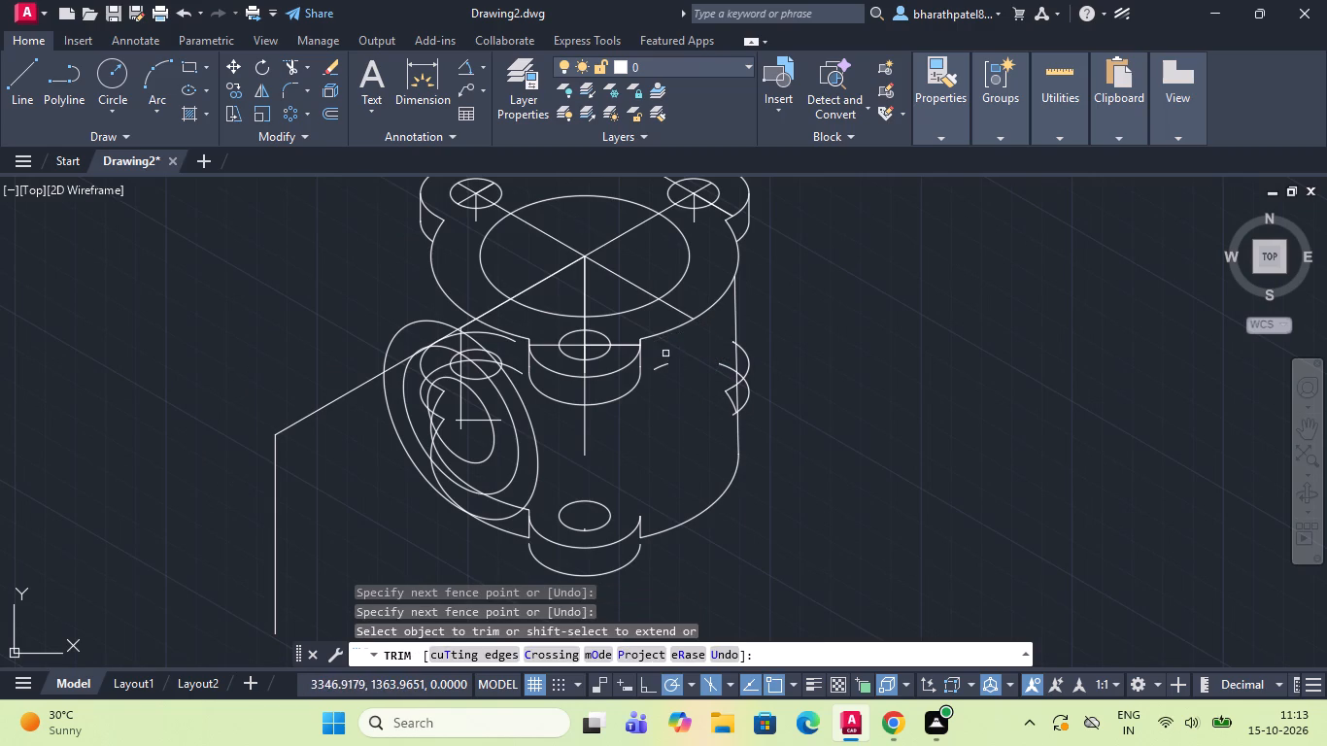
{"action": "left_click", "coordinate": [663, 353]}
{"action": "left_click", "coordinate": [666, 393]}
Trim the right lobe's upper arc ends and remaining notch lines back to the right body edge.
{"action": "scroll", "coordinate": [716, 356], "scroll_direction": "up", "scroll_amount": 2}
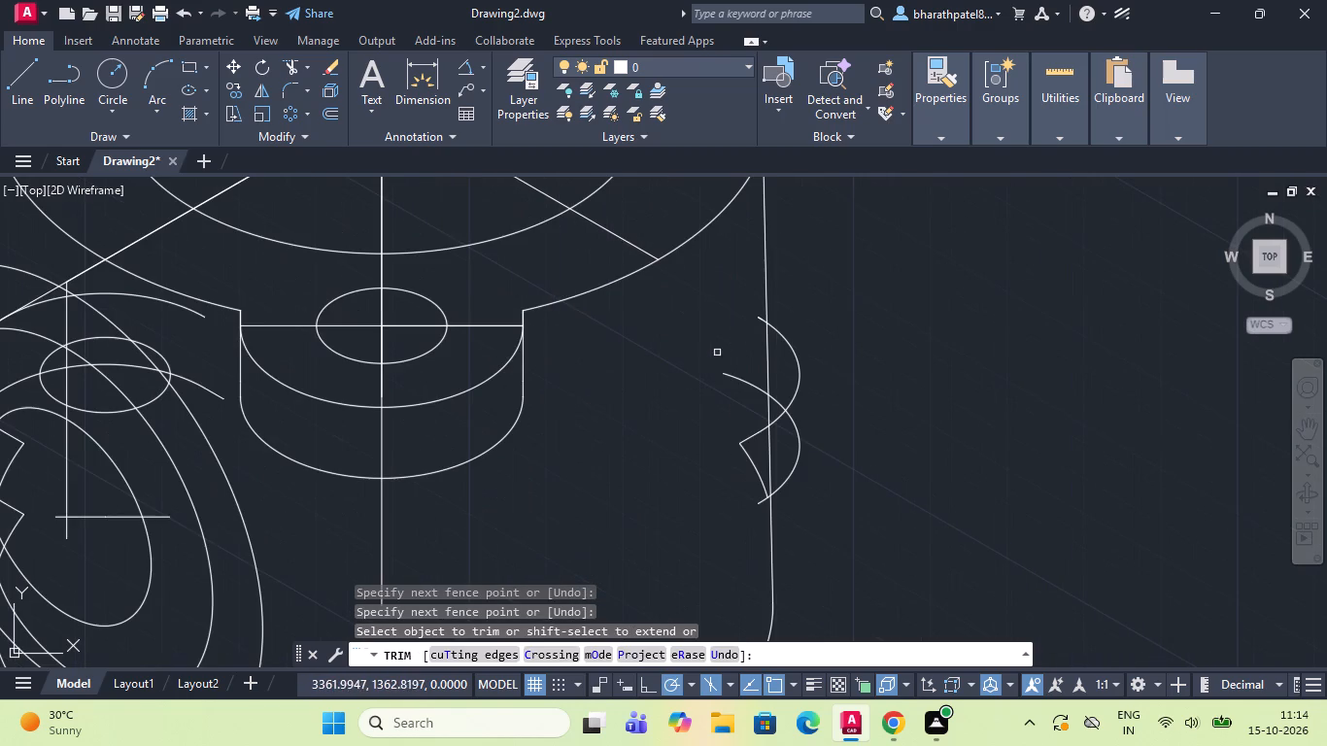
{"action": "left_click", "coordinate": [758, 317]}
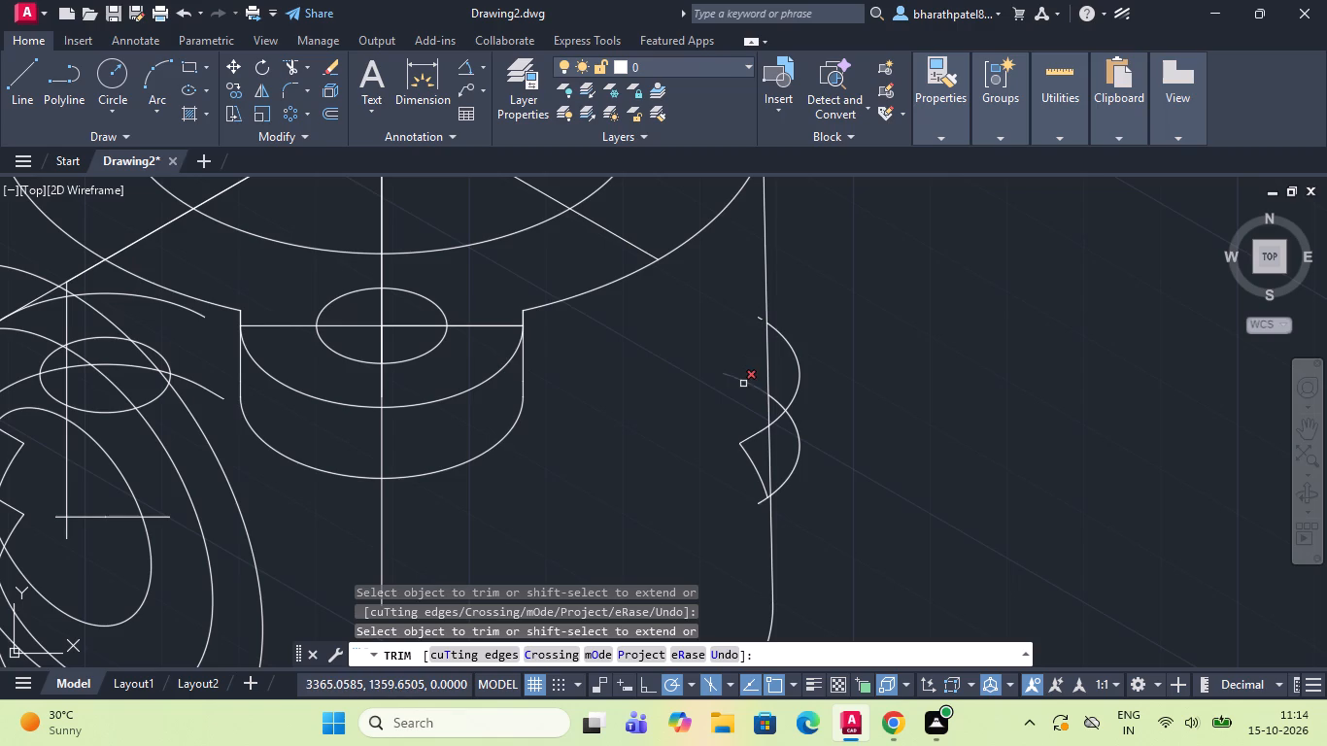
{"action": "left_click", "coordinate": [743, 384]}
{"action": "scroll", "coordinate": [763, 313], "scroll_direction": "up", "scroll_amount": 4}
{"action": "left_click", "coordinate": [762, 317]}
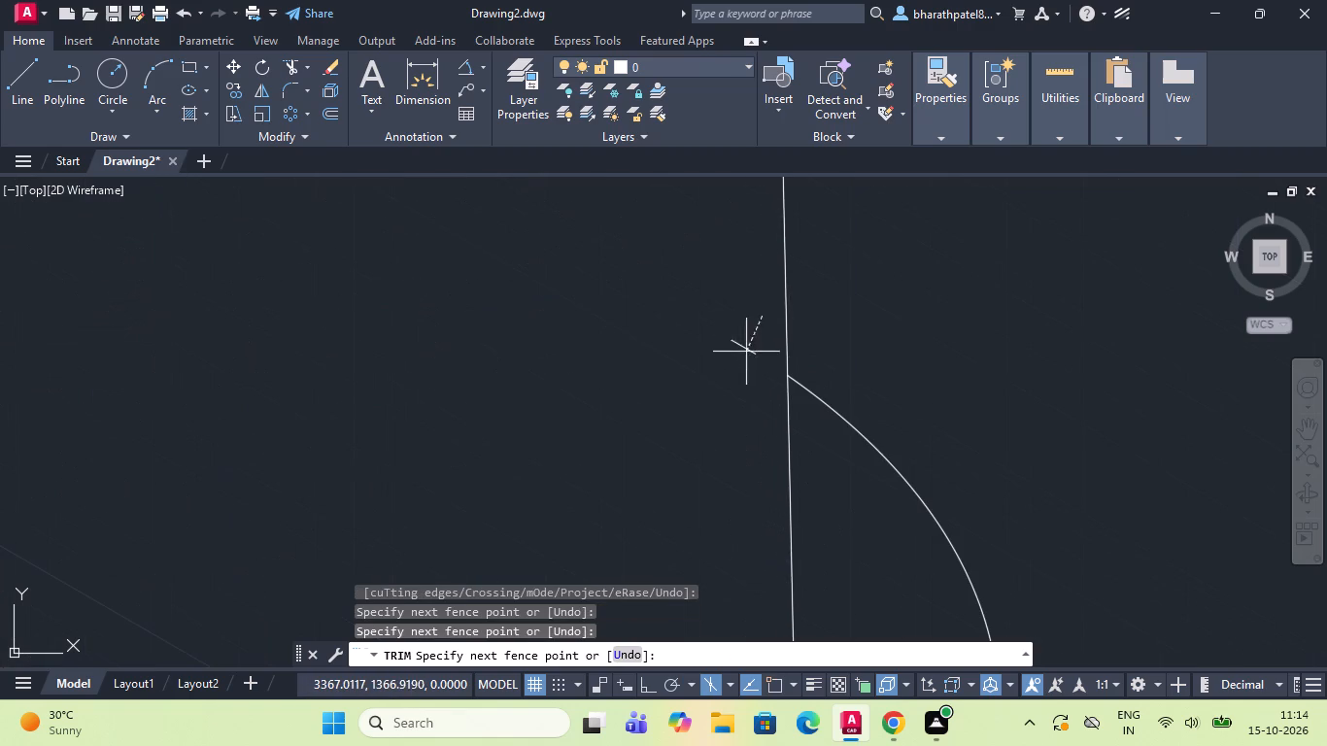
{"action": "left_click", "coordinate": [746, 355]}
{"action": "scroll", "coordinate": [746, 344], "scroll_direction": "down", "scroll_amount": 3}
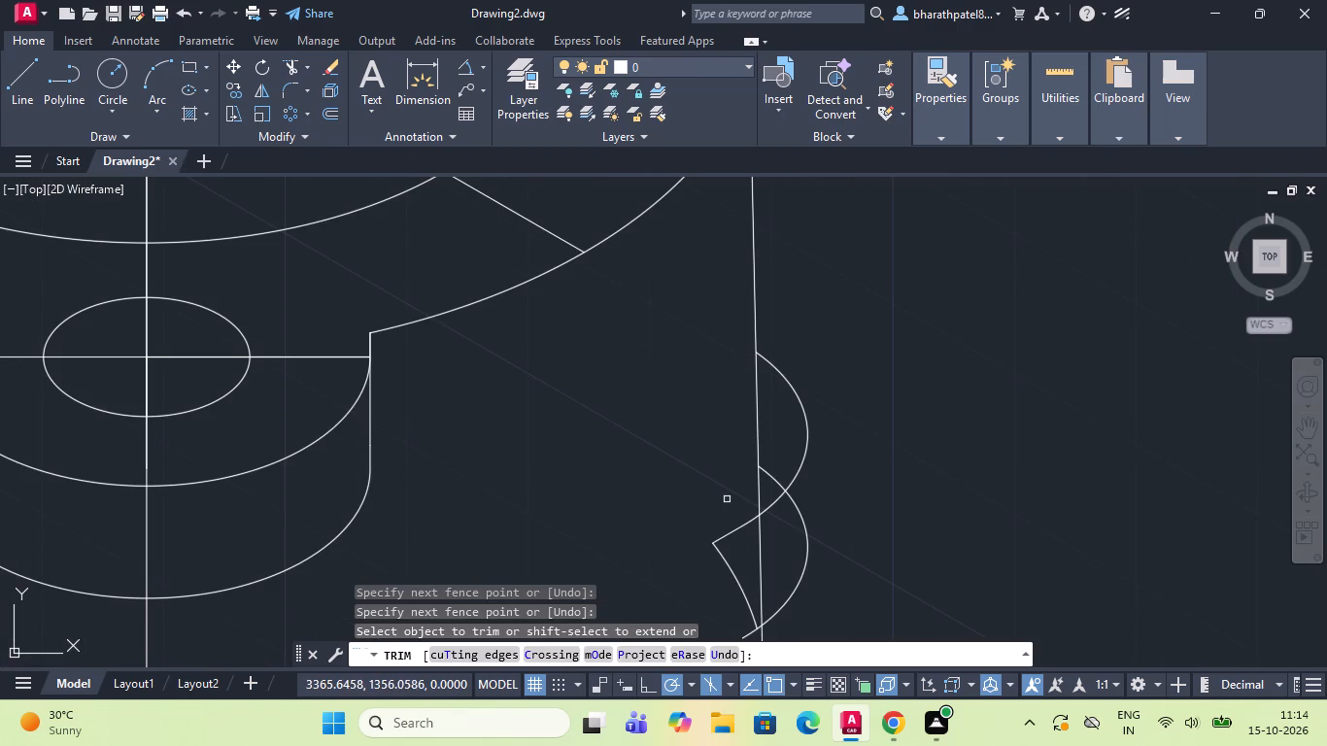
{"action": "left_click", "coordinate": [726, 497]}
{"action": "left_click_drag", "start_coordinate": [730, 604], "coordinate": [731, 595]}
Trim the right lobe's leftover lower arc ends inside the body edge and the bottom arc's hidden inner piece.
{"action": "scroll", "coordinate": [731, 483], "scroll_direction": "down", "scroll_amount": 2}
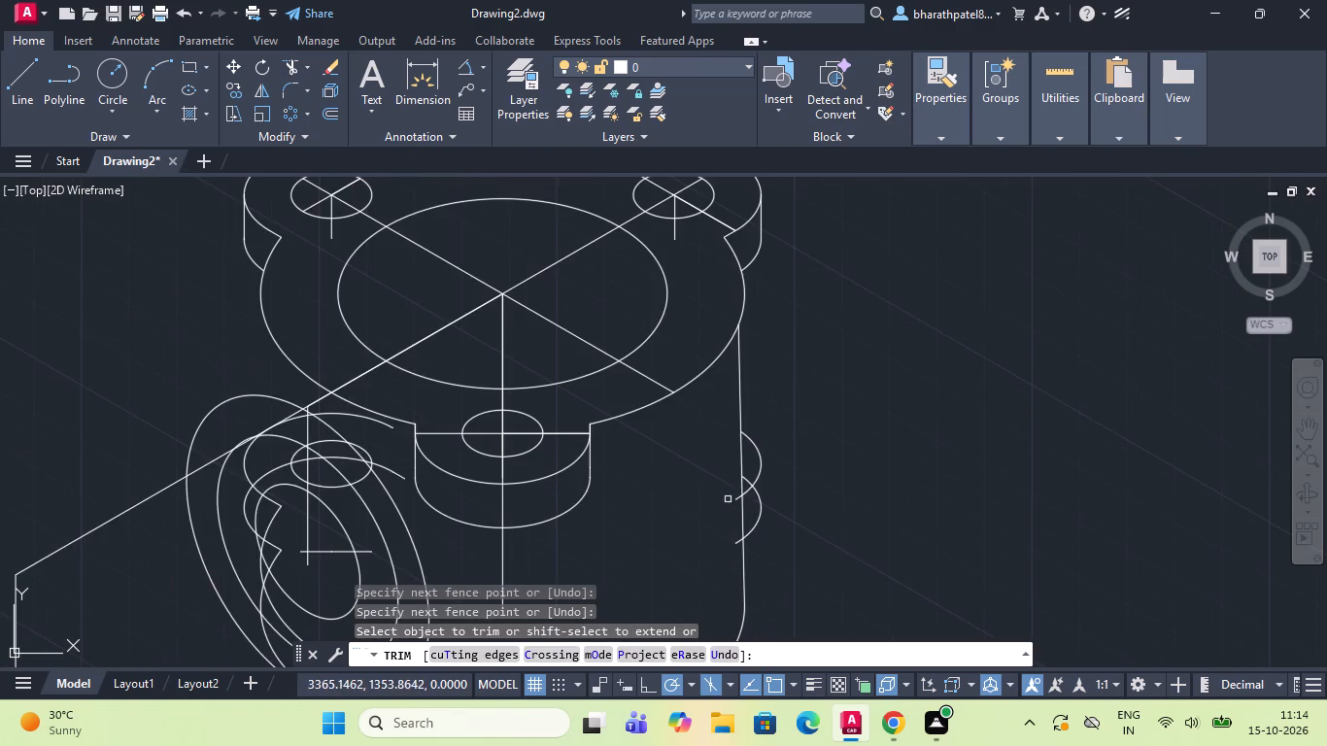
{"action": "scroll", "coordinate": [727, 501], "scroll_direction": "up", "scroll_amount": 3}
{"action": "left_click", "coordinate": [770, 494]}
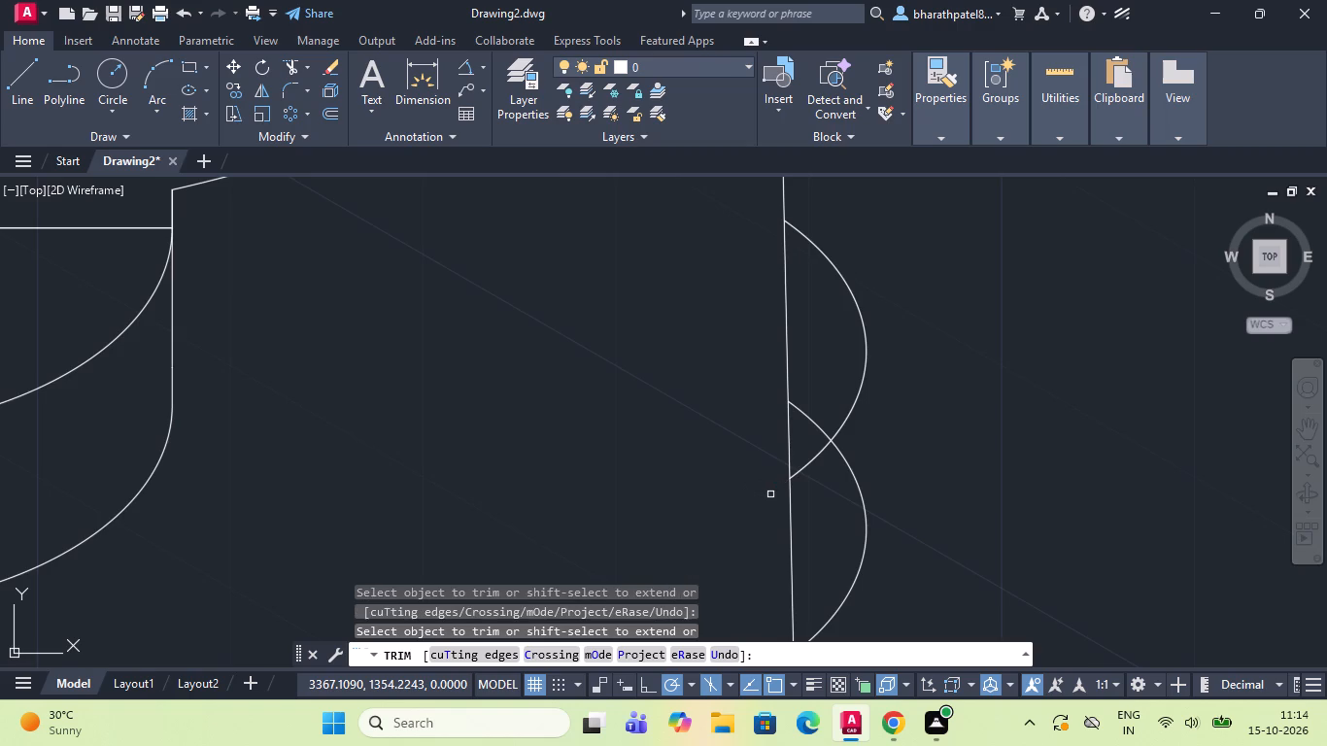
{"action": "scroll", "coordinate": [770, 493], "scroll_direction": "down", "scroll_amount": 2}
{"action": "scroll", "coordinate": [753, 565], "scroll_direction": "up", "scroll_amount": 4}
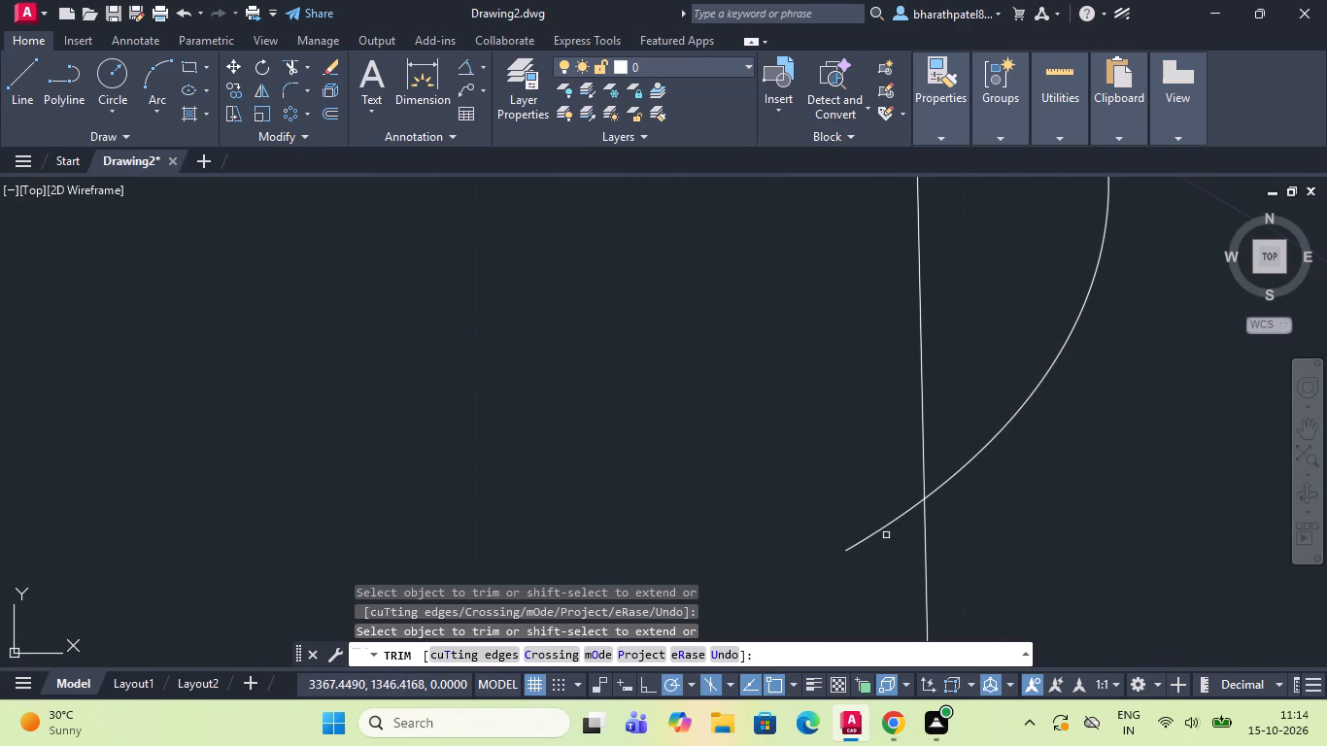
{"action": "left_click", "coordinate": [882, 526]}
{"action": "scroll", "coordinate": [881, 525], "scroll_direction": "down", "scroll_amount": 4}
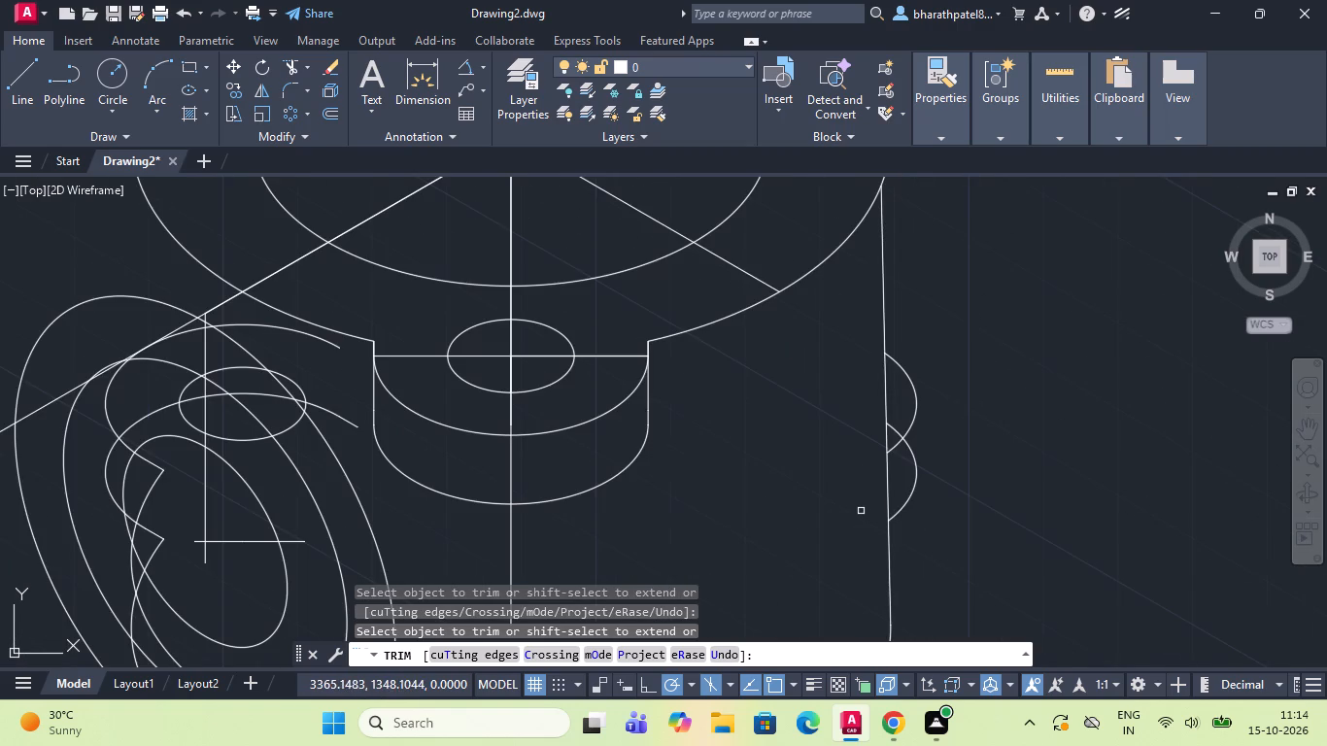
{"action": "left_click", "coordinate": [898, 432]}
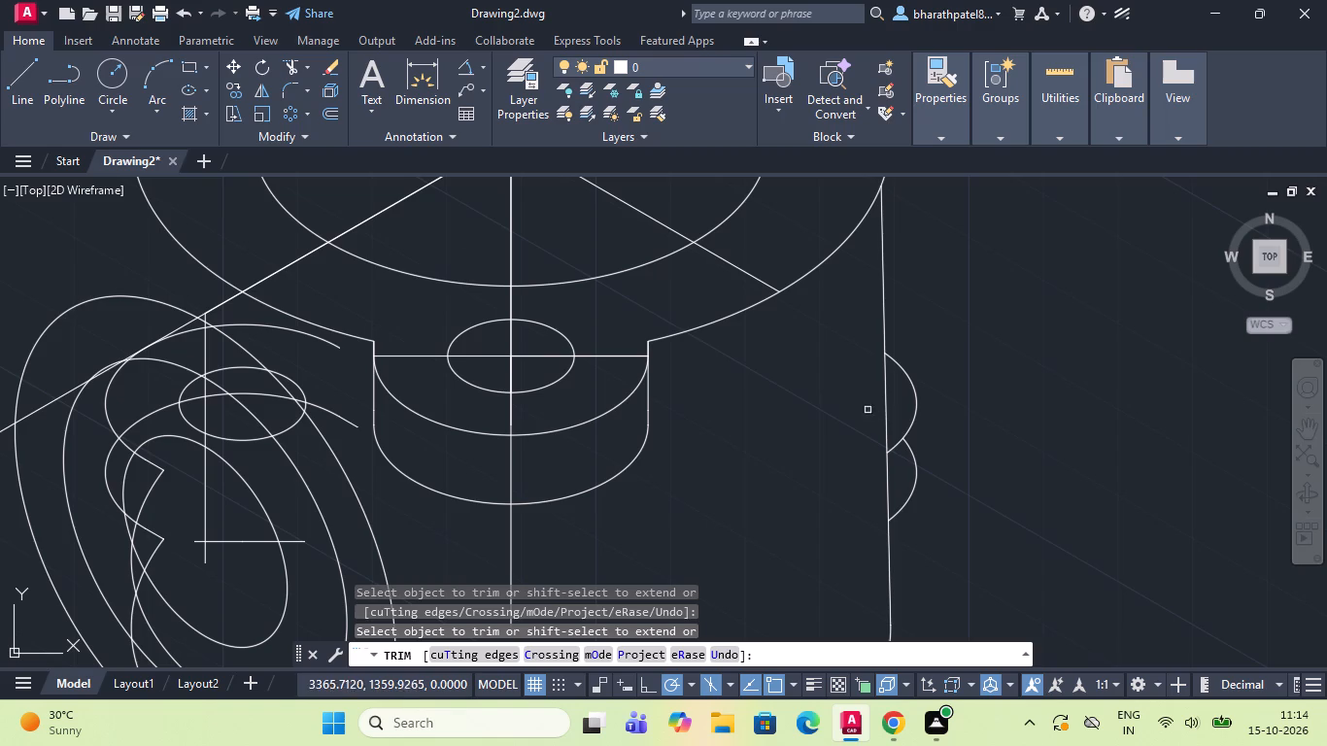
Draw a vertical line joining the outermost points of the lower right lobe's top and bottom arcs.
{"action": "left_click", "coordinate": [23, 93]}
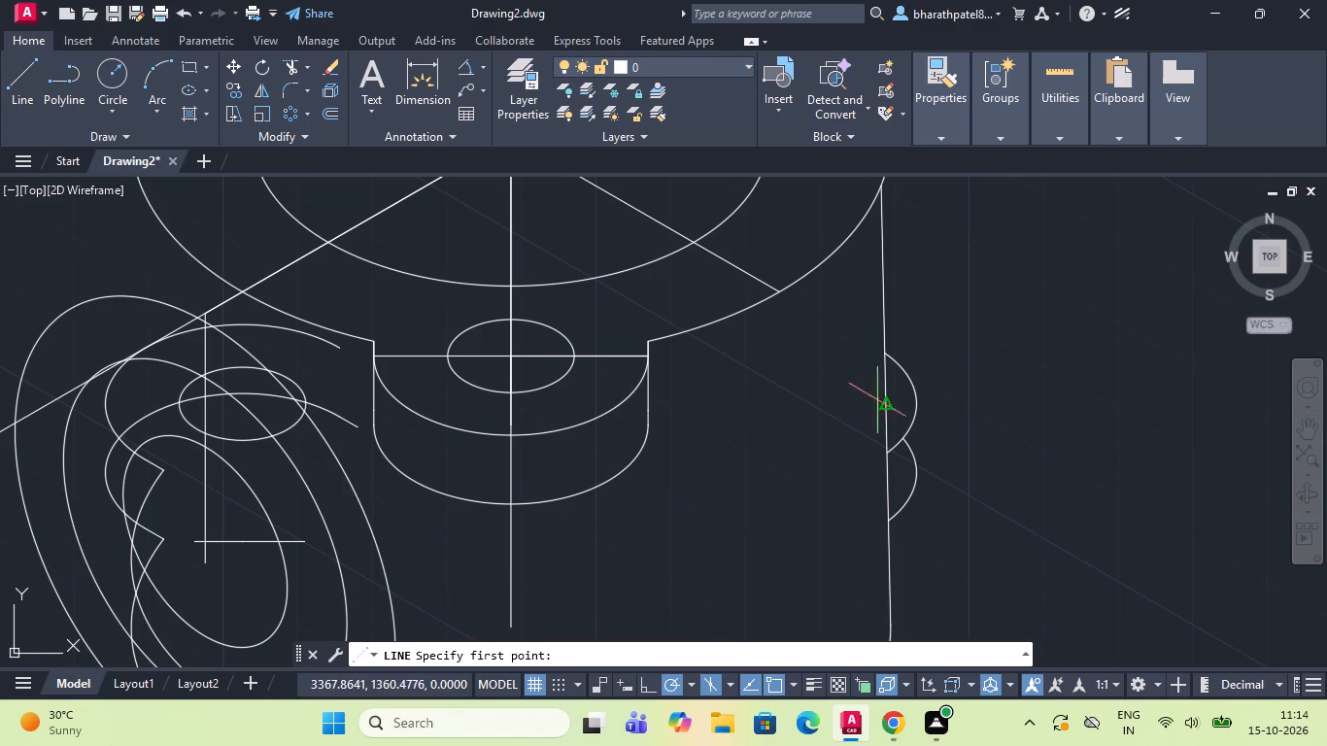
{"action": "left_click", "coordinate": [914, 400]}
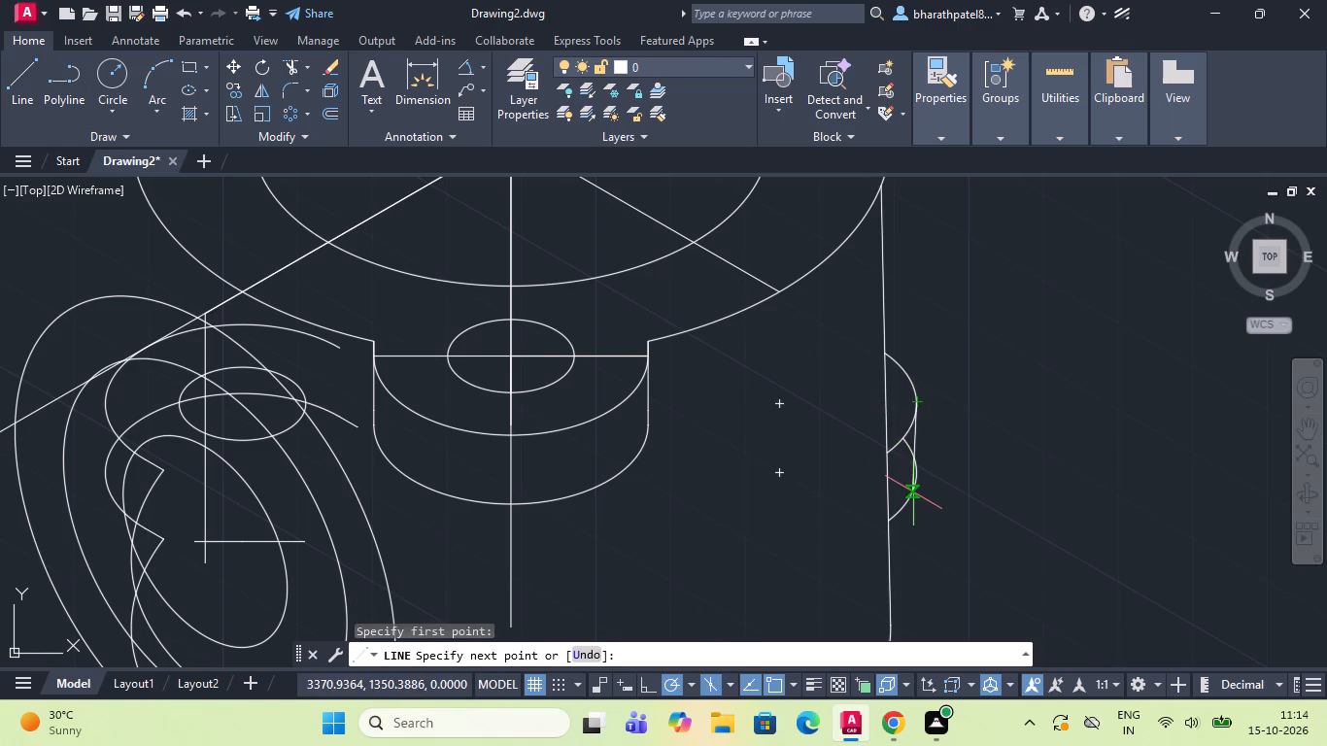
{"action": "scroll", "coordinate": [913, 492], "scroll_direction": "up", "scroll_amount": 2}
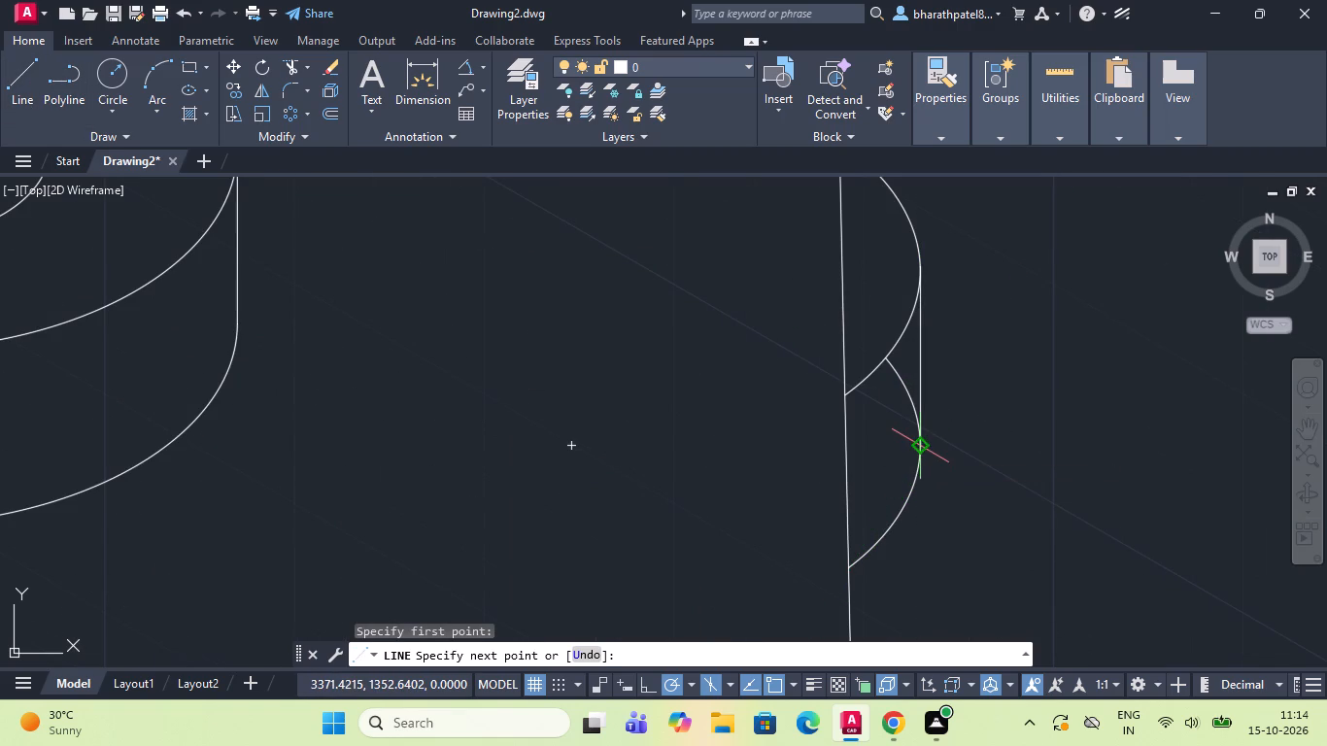
{"action": "scroll", "coordinate": [922, 450], "scroll_direction": "up", "scroll_amount": 2}
{"action": "left_click", "coordinate": [915, 446]}
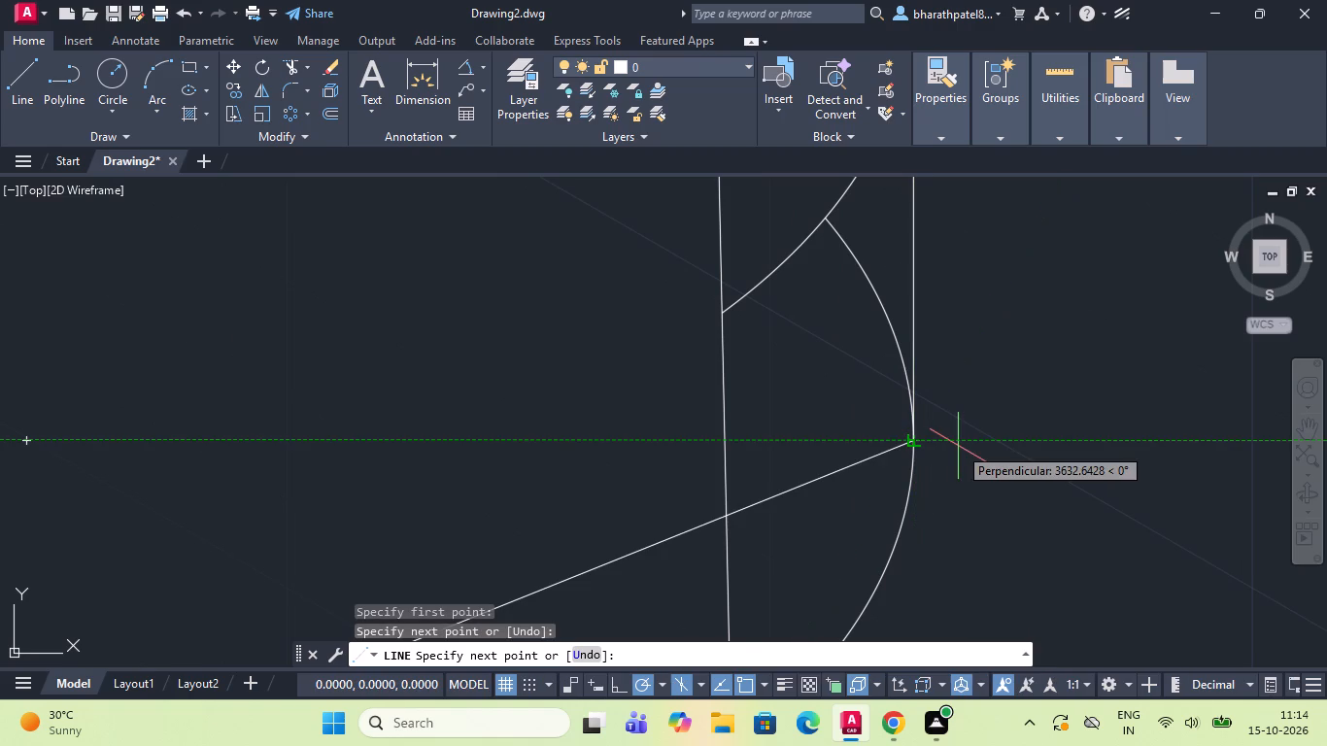
{"action": "key", "text": "Escape"}
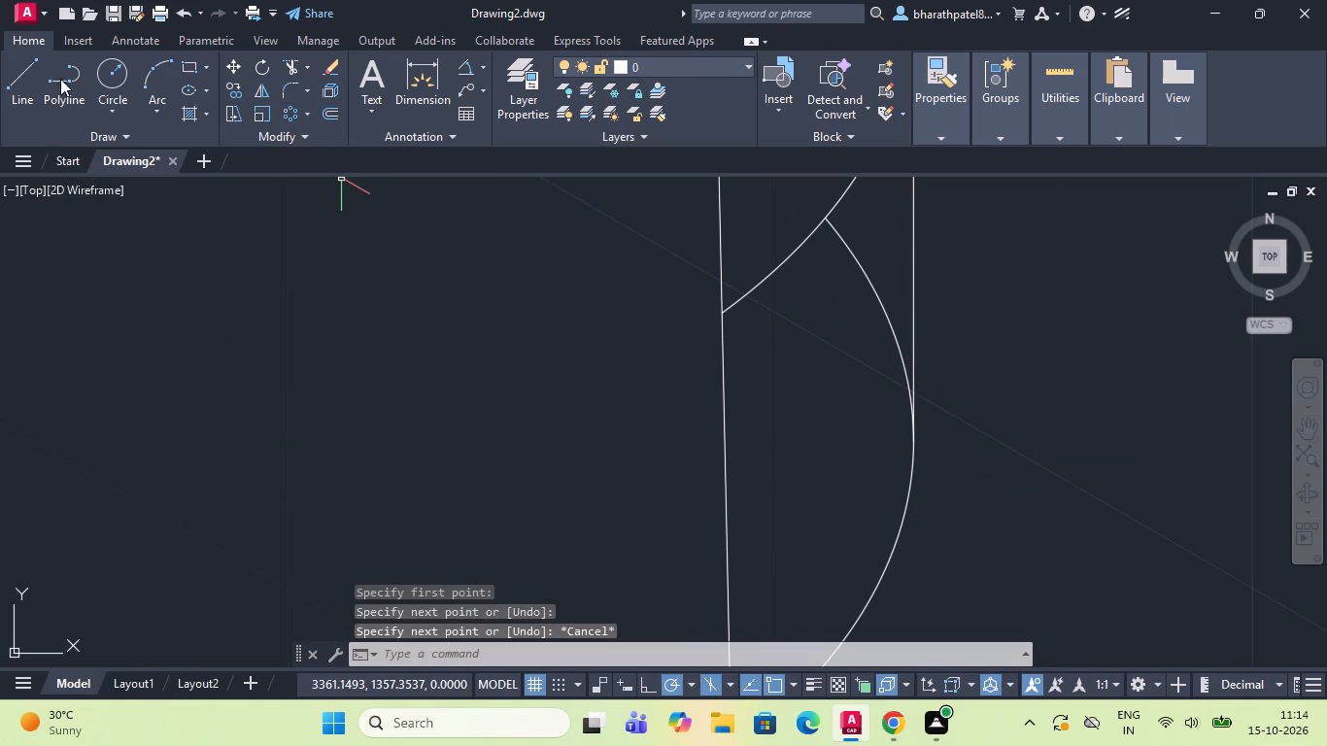
Trim the hidden upper part of the right lobe's bottom arc, inside its new vertical edge.
{"action": "left_click", "coordinate": [283, 65]}
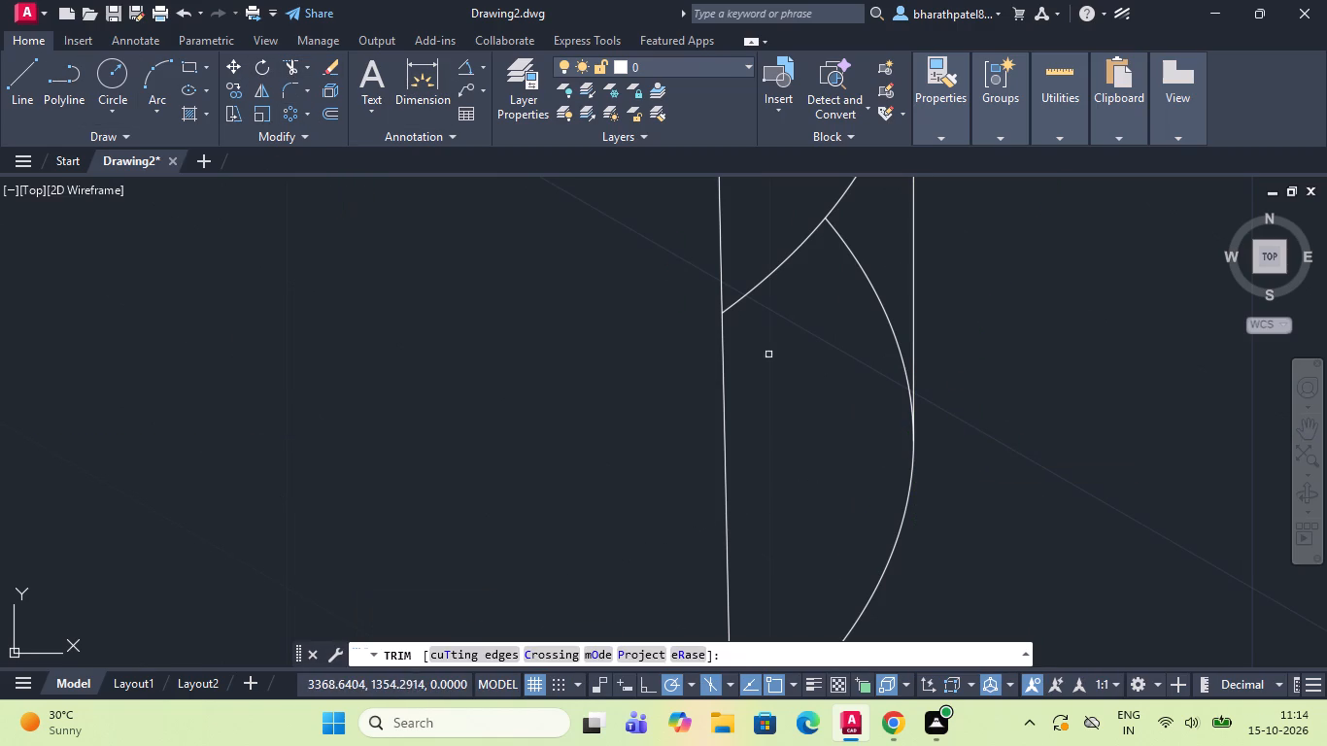
{"action": "left_click", "coordinate": [871, 286]}
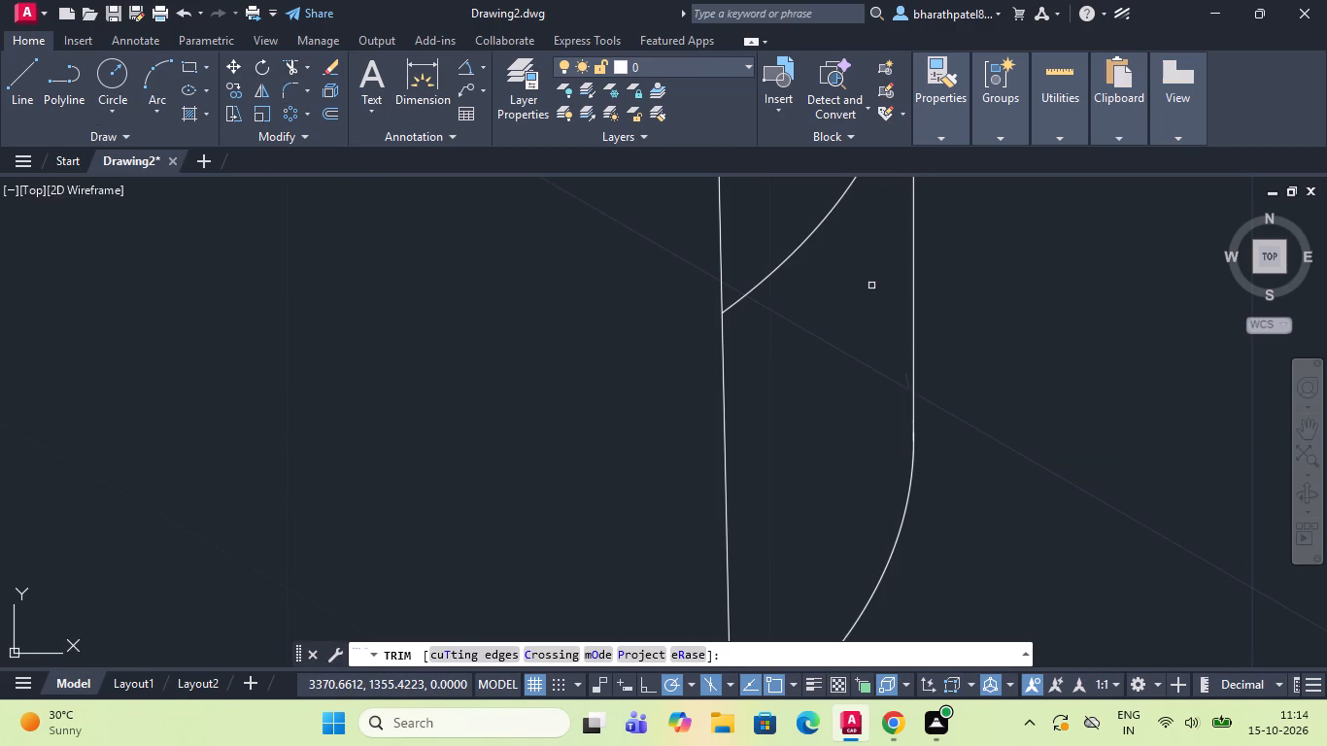
Trim the leftover construction line stub at the bottom of the lower flange's front lobe hole.
{"action": "scroll", "coordinate": [861, 334], "scroll_direction": "down", "scroll_amount": 6}
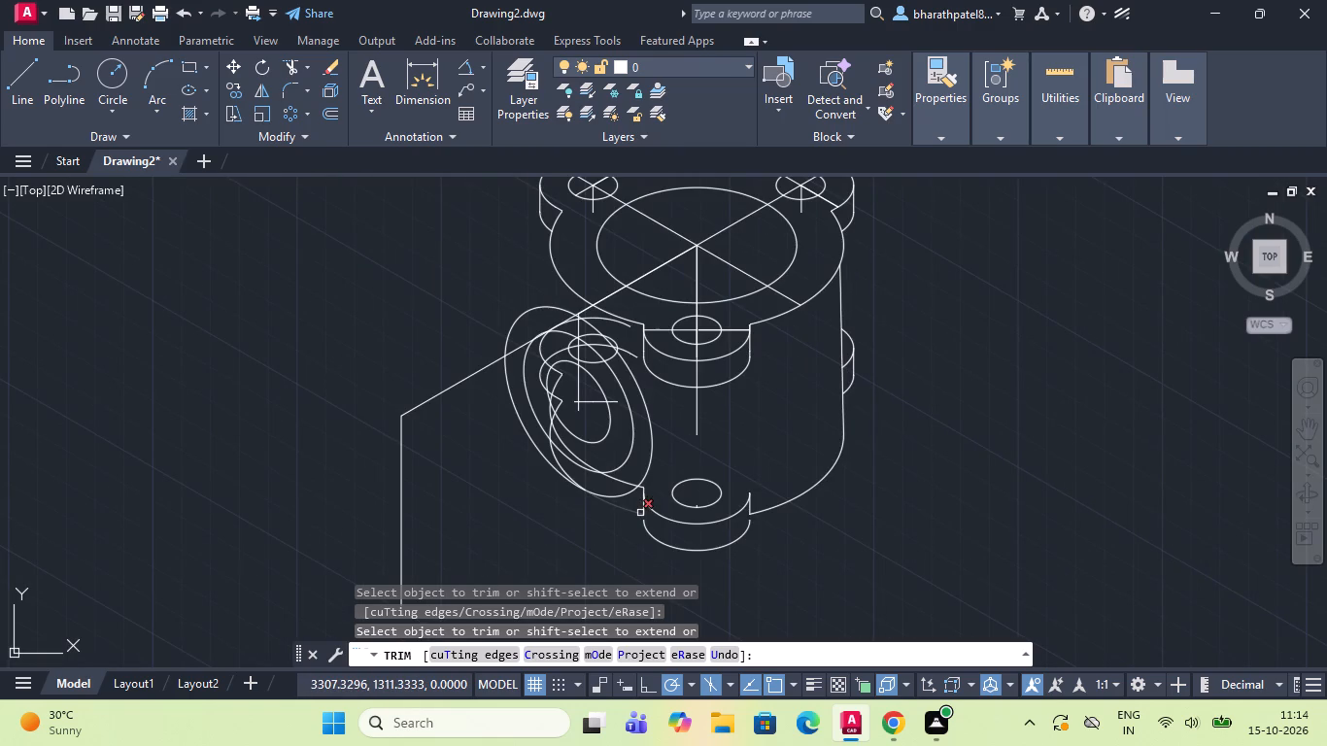
{"action": "scroll", "coordinate": [699, 508], "scroll_direction": "up", "scroll_amount": 4}
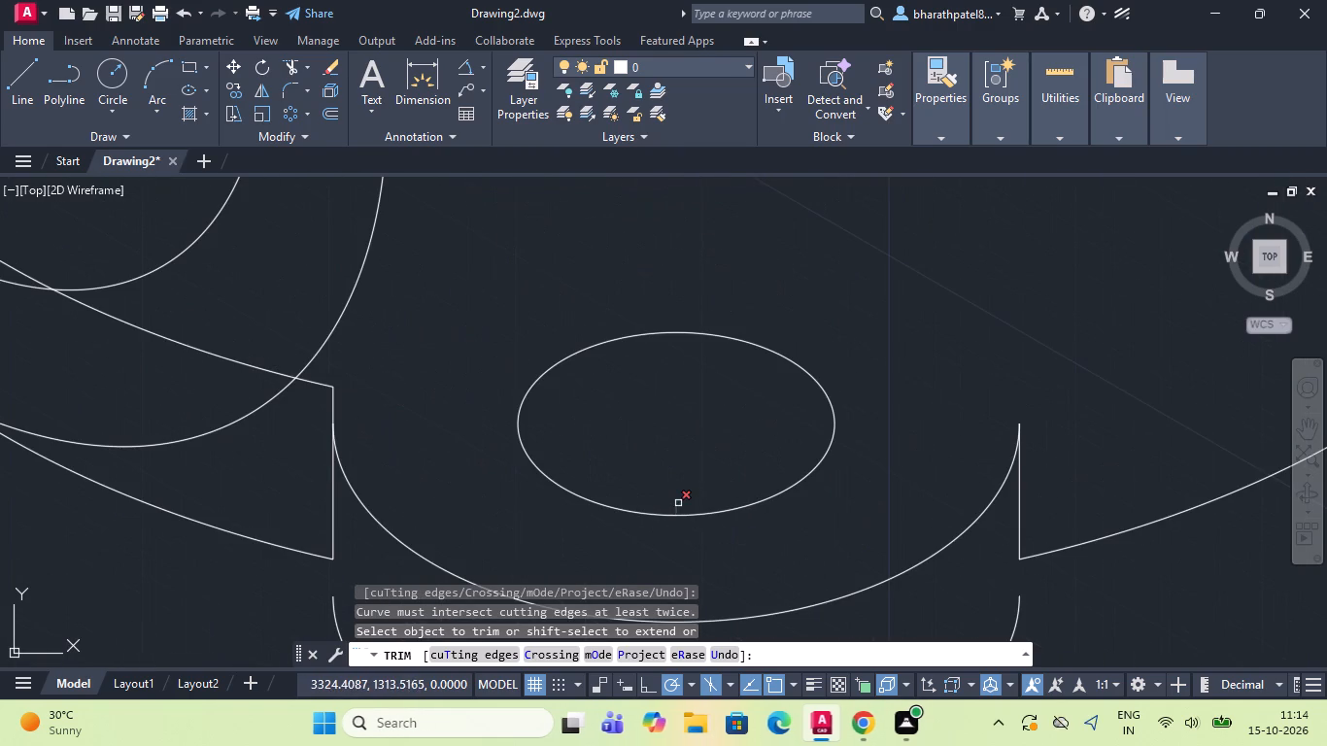
{"action": "left_click", "coordinate": [677, 508]}
Trim the lower flange's arcs where they pass through the side boss's ellipses at its lower edge.
{"action": "scroll", "coordinate": [674, 472], "scroll_direction": "down", "scroll_amount": 3}
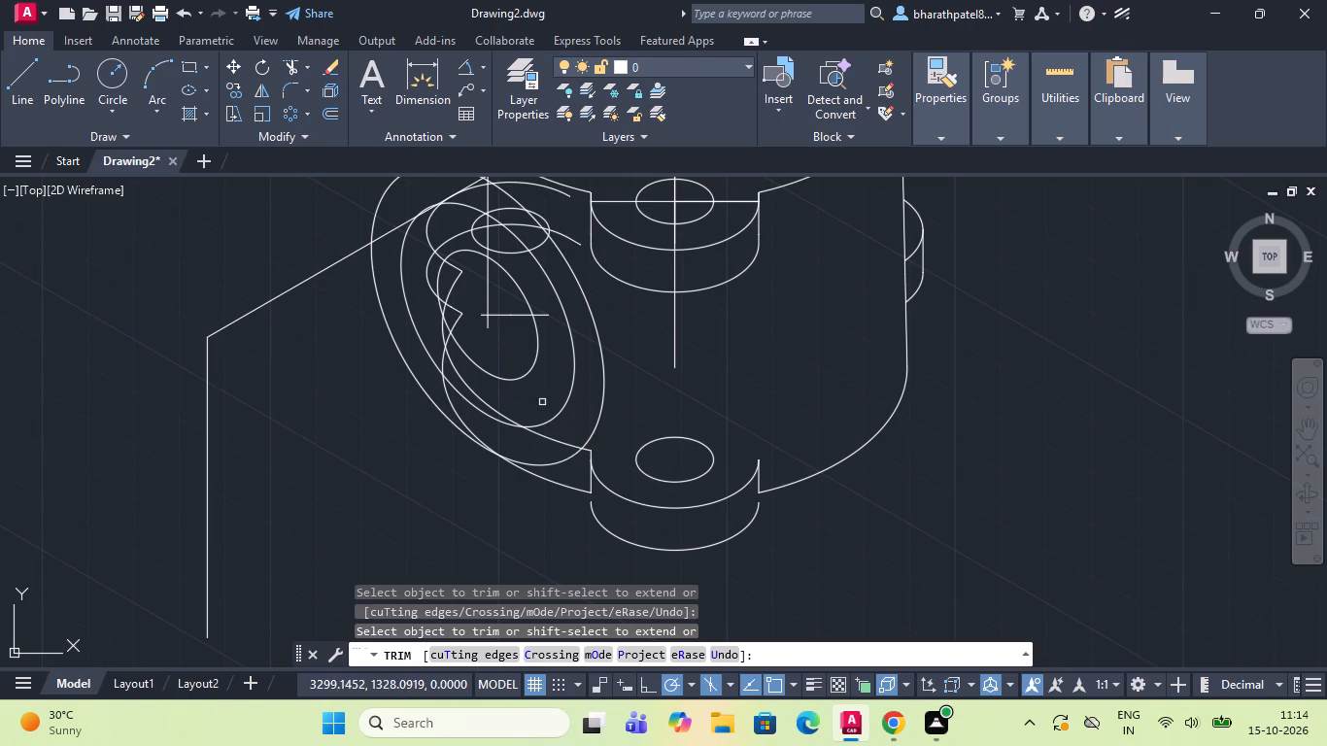
{"action": "left_click", "coordinate": [491, 445]}
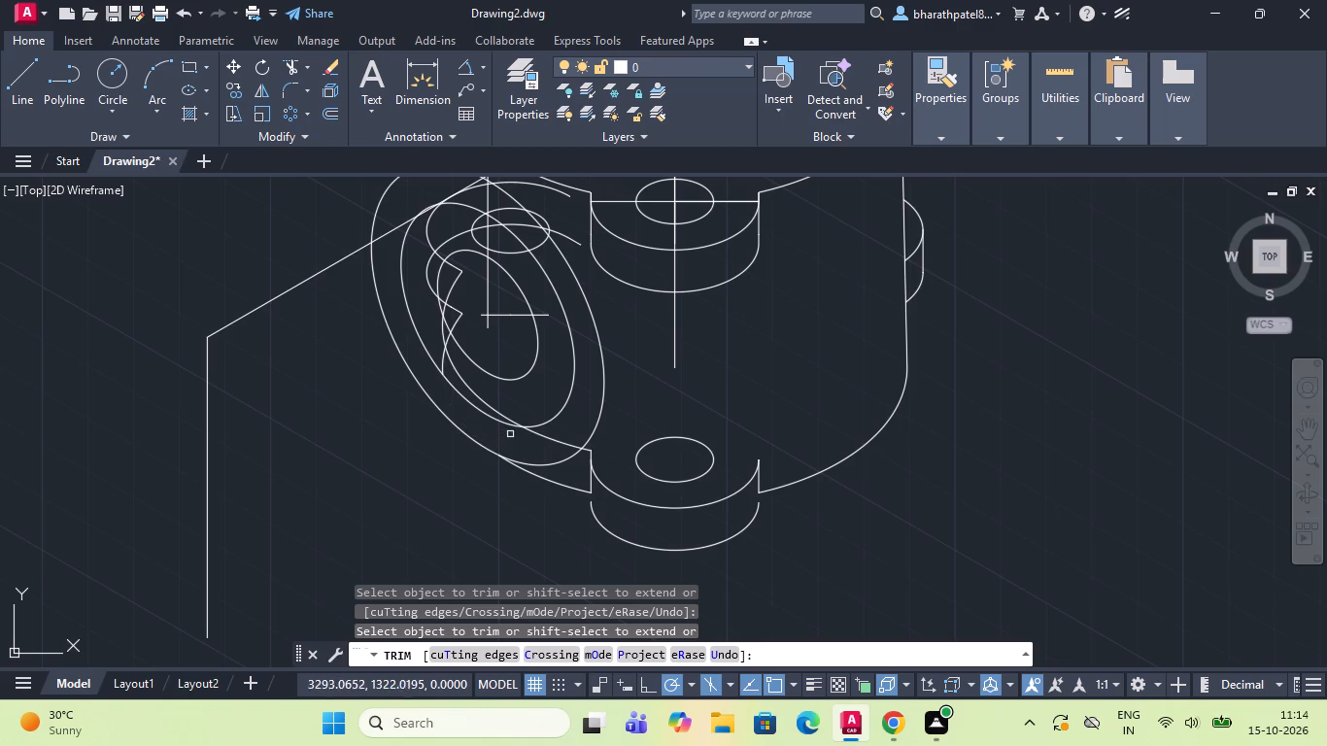
{"action": "left_click", "coordinate": [541, 436]}
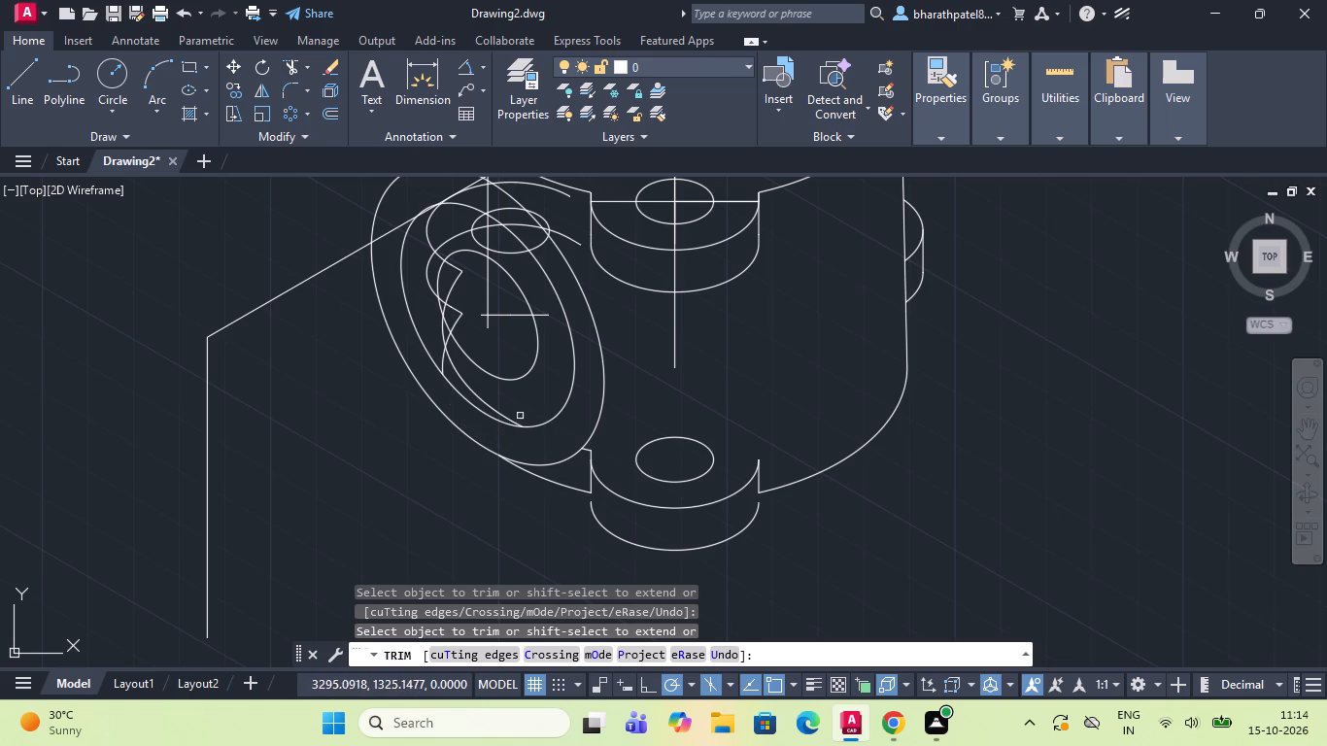
{"action": "left_click", "coordinate": [482, 395]}
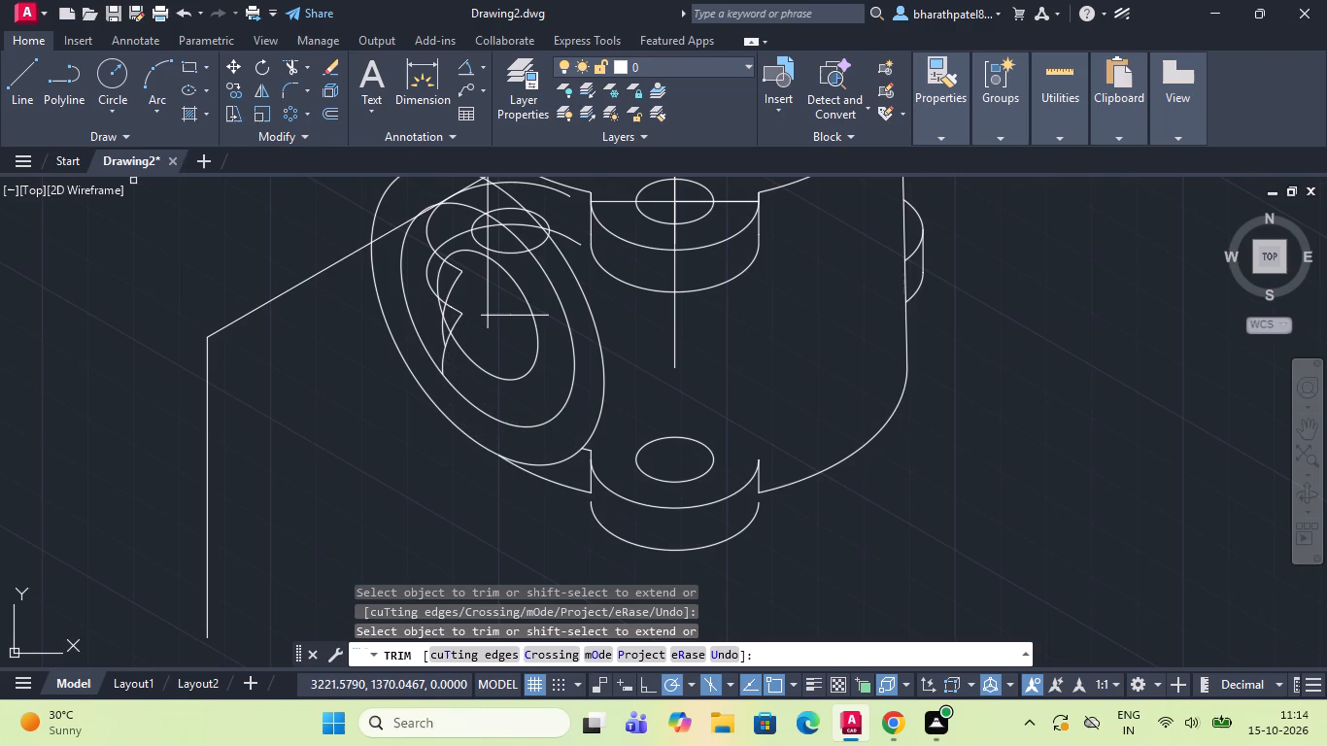
Trim the lower left lobe's neck curves between the side boss's inner and middle ellipses.
{"action": "scroll", "coordinate": [132, 194], "scroll_direction": "down", "scroll_amount": 1}
{"action": "scroll", "coordinate": [248, 335], "scroll_direction": "up", "scroll_amount": 4}
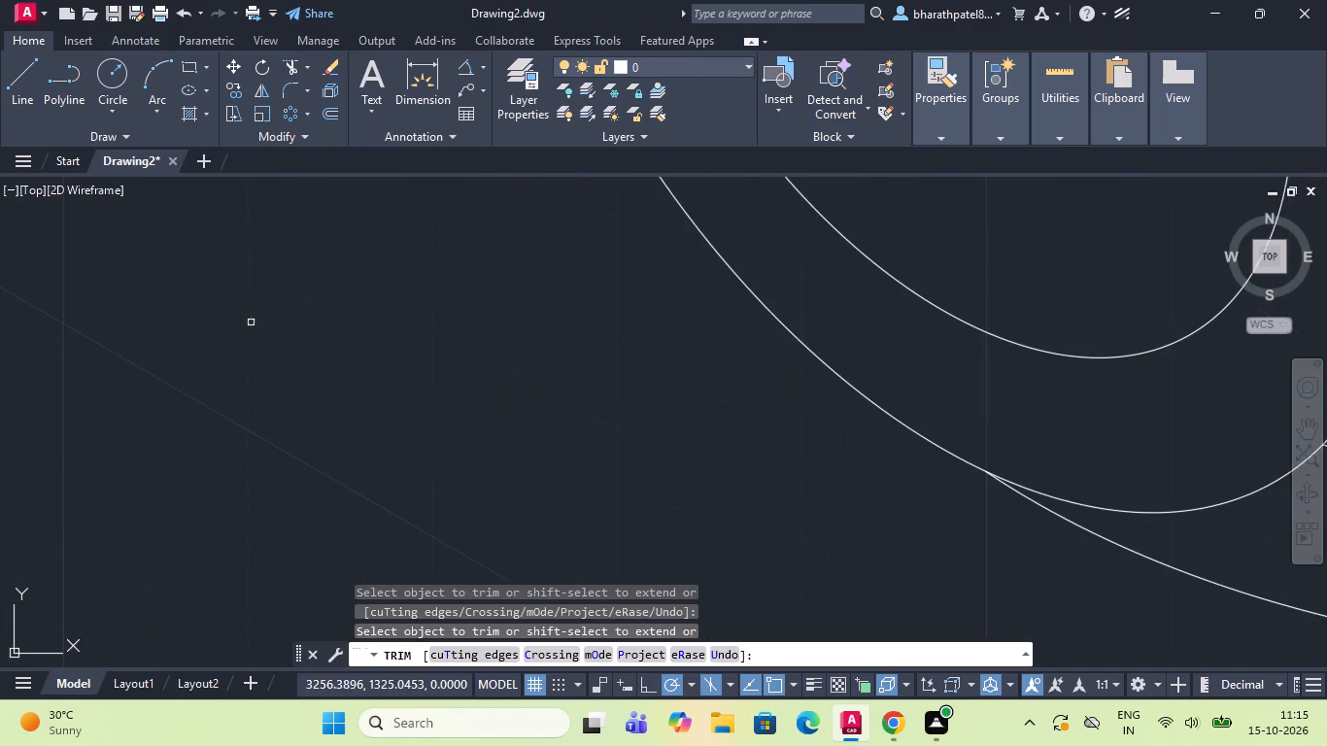
{"action": "scroll", "coordinate": [257, 331], "scroll_direction": "down", "scroll_amount": 5}
{"action": "scroll", "coordinate": [269, 260], "scroll_direction": "up", "scroll_amount": 3}
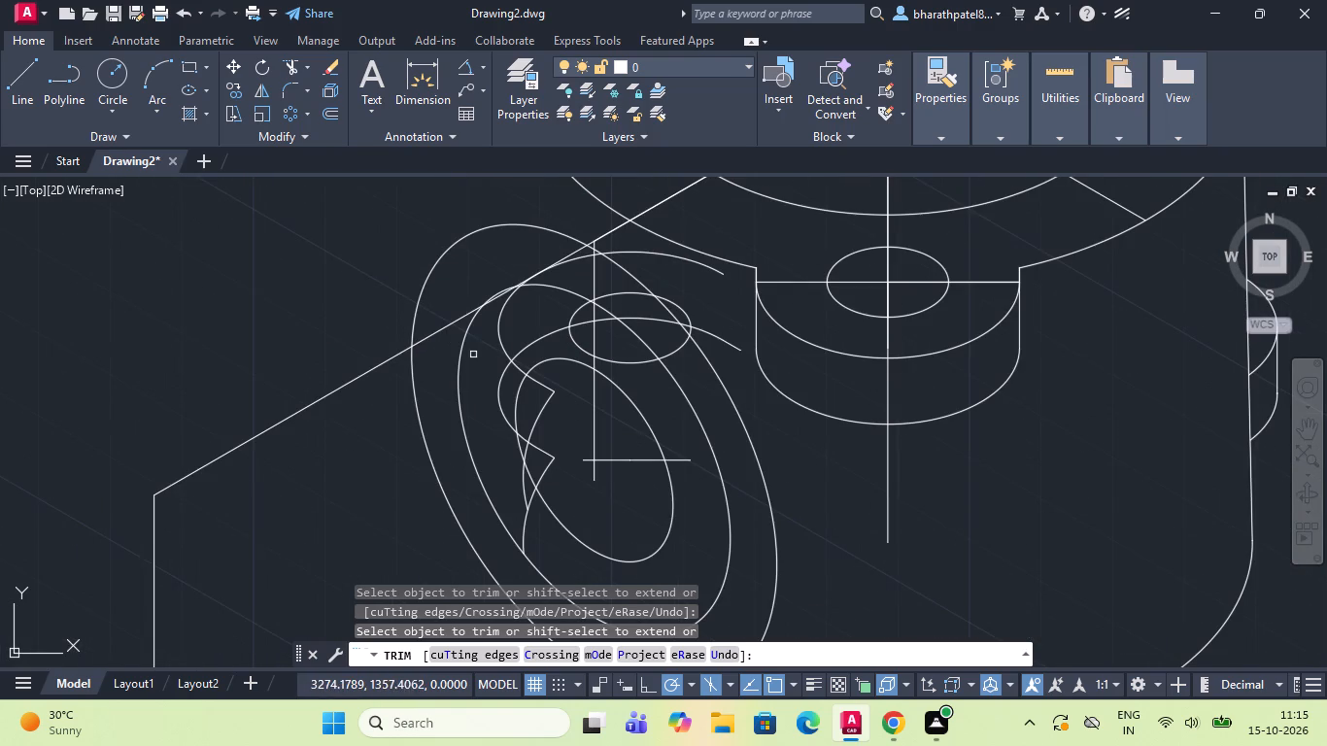
{"action": "scroll", "coordinate": [471, 355], "scroll_direction": "down", "scroll_amount": 1}
{"action": "scroll", "coordinate": [508, 473], "scroll_direction": "up", "scroll_amount": 3}
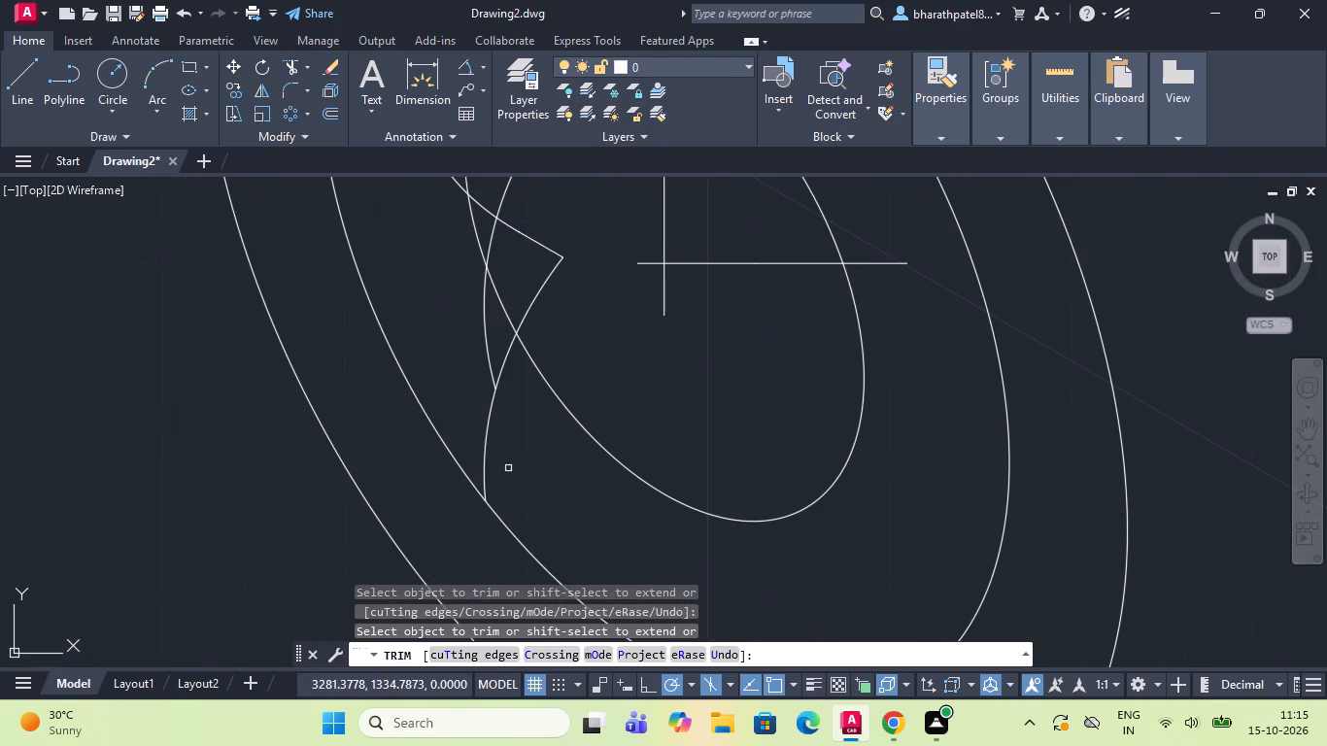
{"action": "left_click_drag", "start_coordinate": [470, 390], "coordinate": [479, 424]}
{"action": "left_click", "coordinate": [501, 464]}
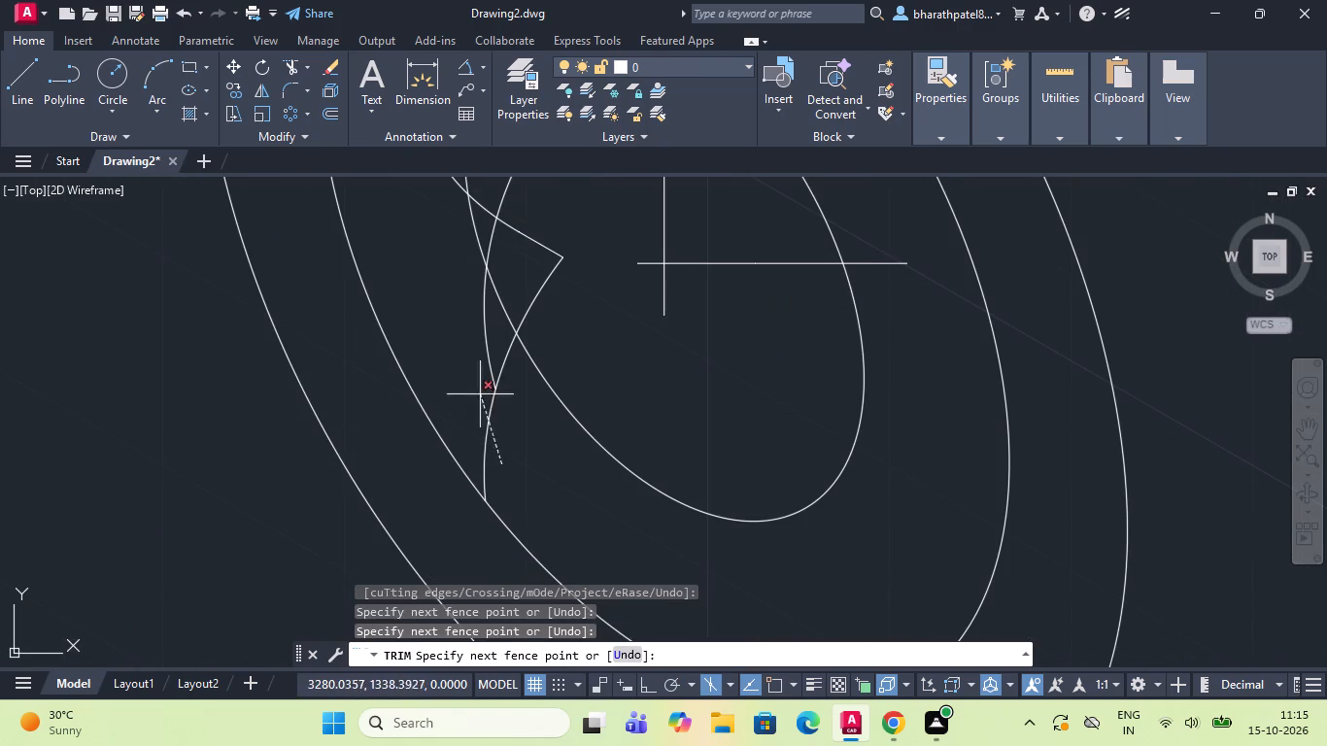
{"action": "left_click", "coordinate": [477, 390]}
{"action": "left_click", "coordinate": [484, 358]}
{"action": "left_click", "coordinate": [506, 387]}
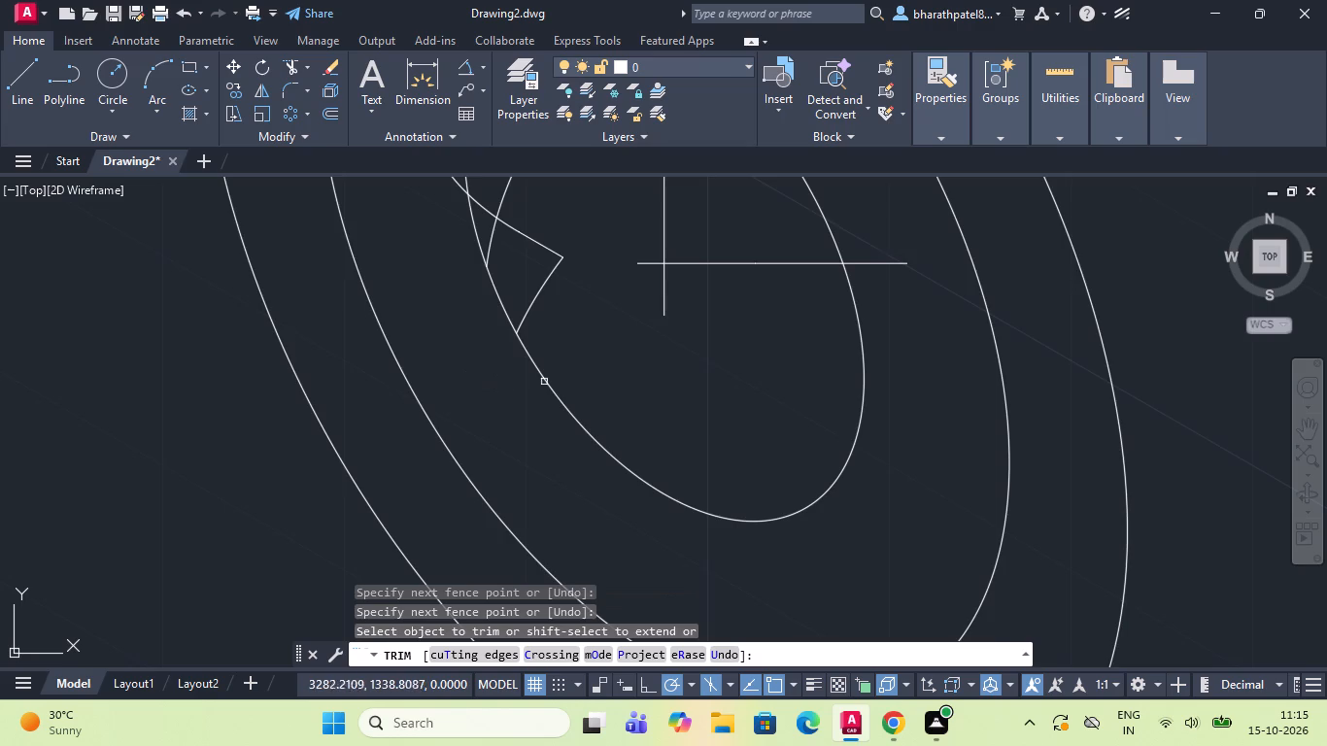
Trim the lower left lobe's neck curves and corner remnants inside the side boss's inner ellipse.
{"action": "scroll", "coordinate": [607, 302], "scroll_direction": "down", "scroll_amount": 2}
{"action": "scroll", "coordinate": [557, 231], "scroll_direction": "up", "scroll_amount": 3}
{"action": "left_click", "coordinate": [571, 297]}
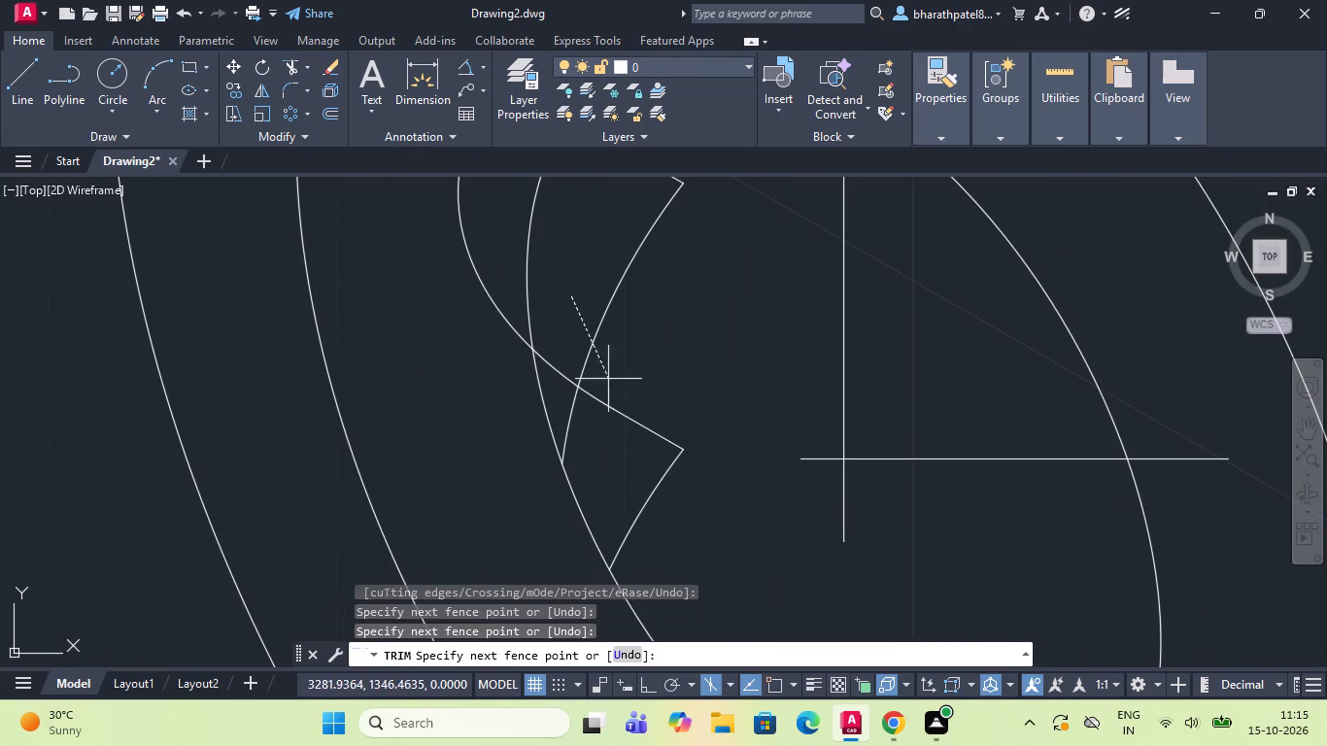
{"action": "left_click", "coordinate": [668, 535]}
{"action": "left_click", "coordinate": [562, 350]}
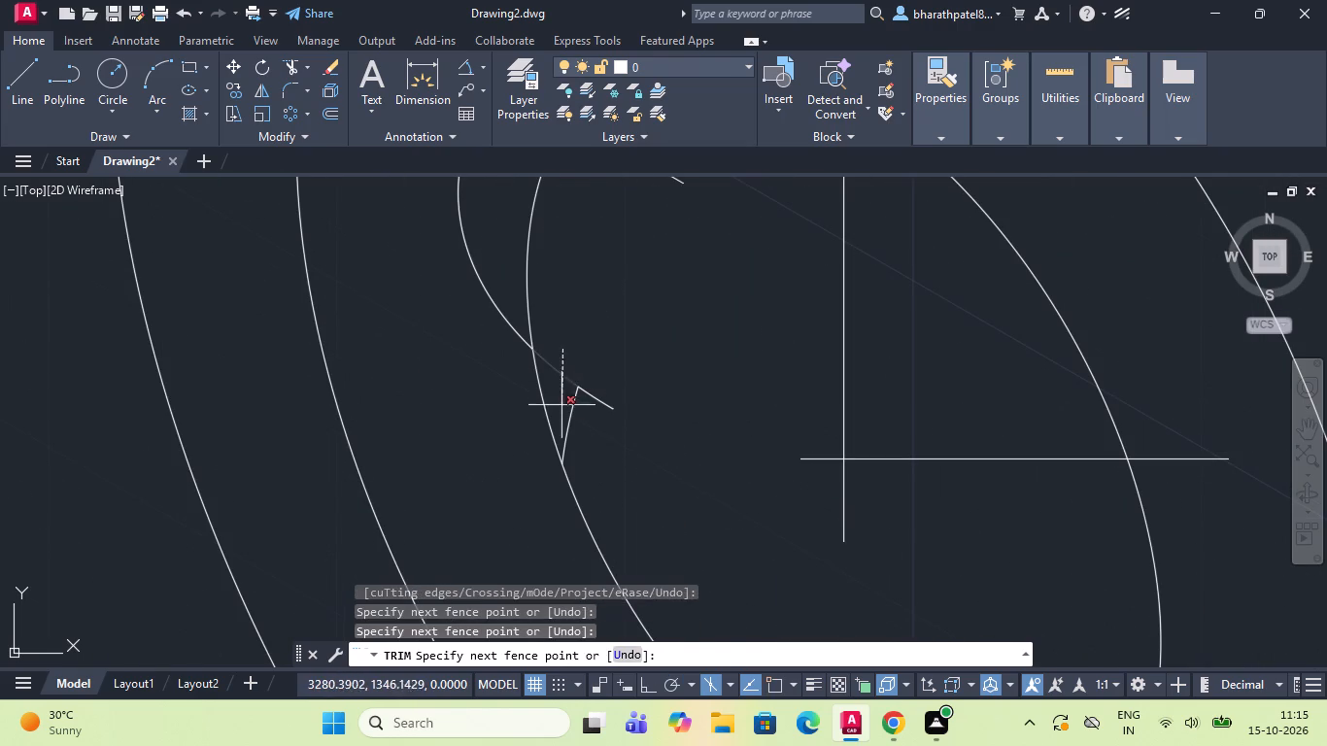
{"action": "left_click", "coordinate": [576, 434]}
{"action": "left_click", "coordinate": [593, 399]}
Trim the lower left lobe's two outer arcs and their leftover stubs inside the side boss's middle ellipse.
{"action": "scroll", "coordinate": [593, 398], "scroll_direction": "down", "scroll_amount": 3}
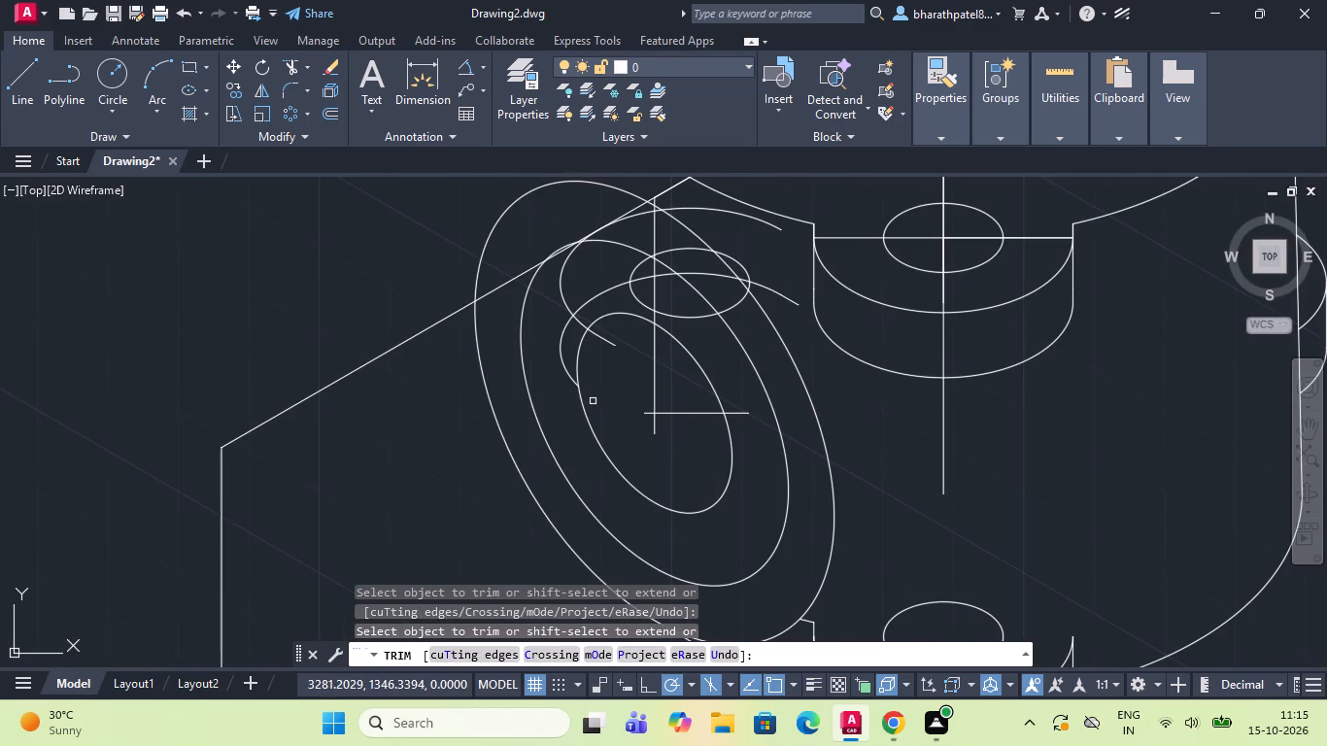
{"action": "left_click", "coordinate": [562, 342]}
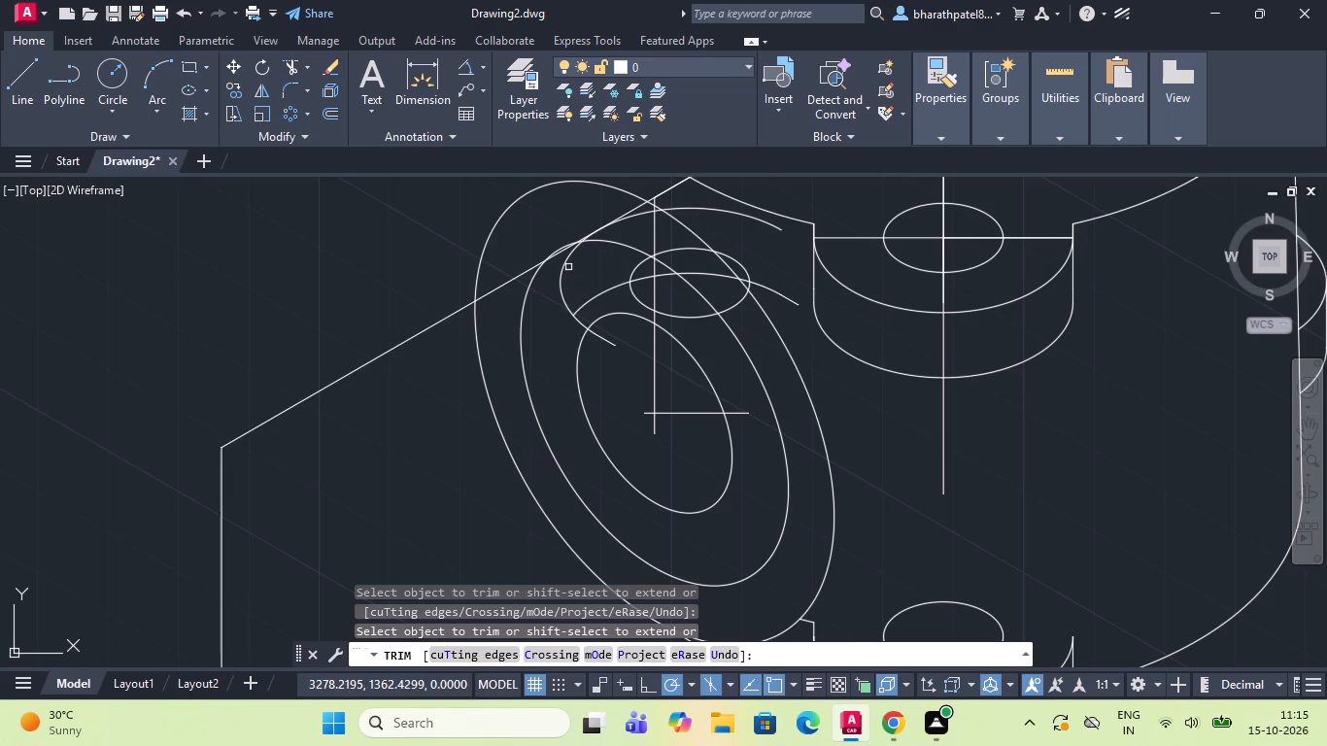
{"action": "left_click", "coordinate": [566, 262]}
{"action": "left_click", "coordinate": [596, 332]}
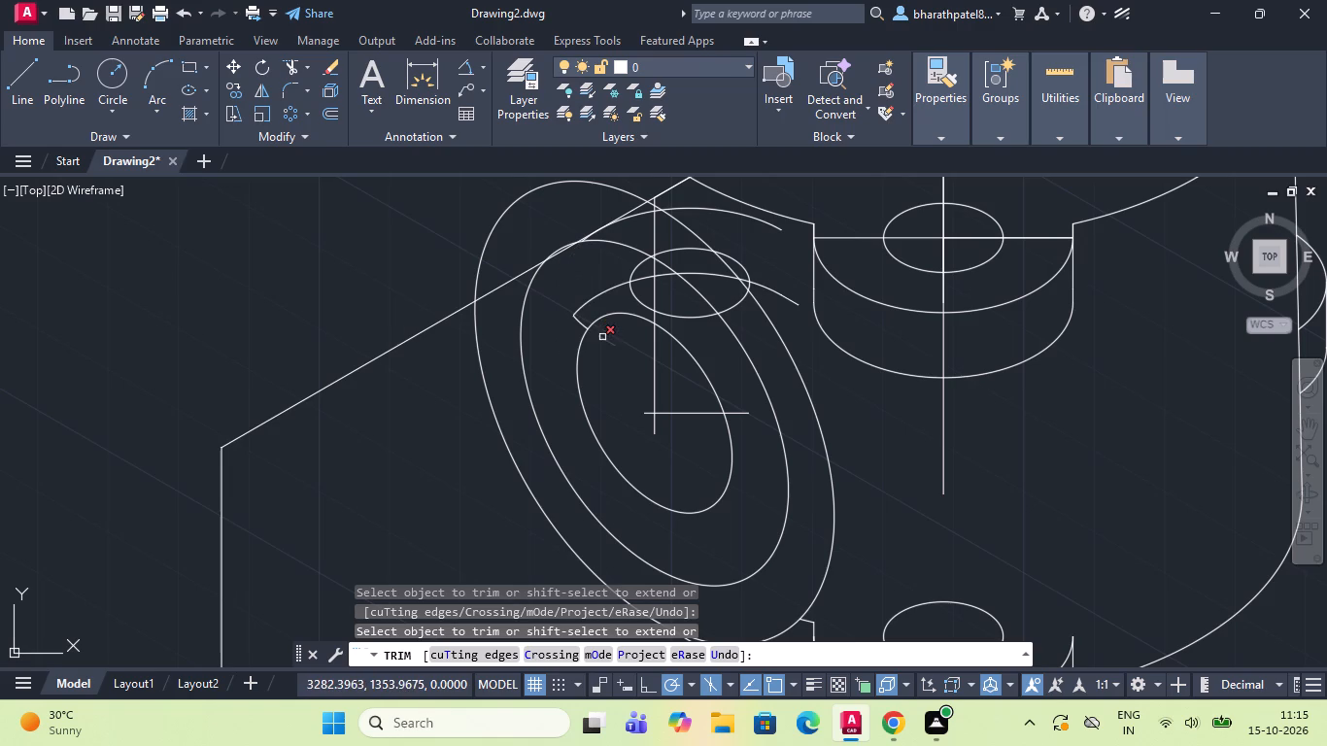
{"action": "left_click", "coordinate": [604, 338]}
{"action": "left_click", "coordinate": [592, 301]}
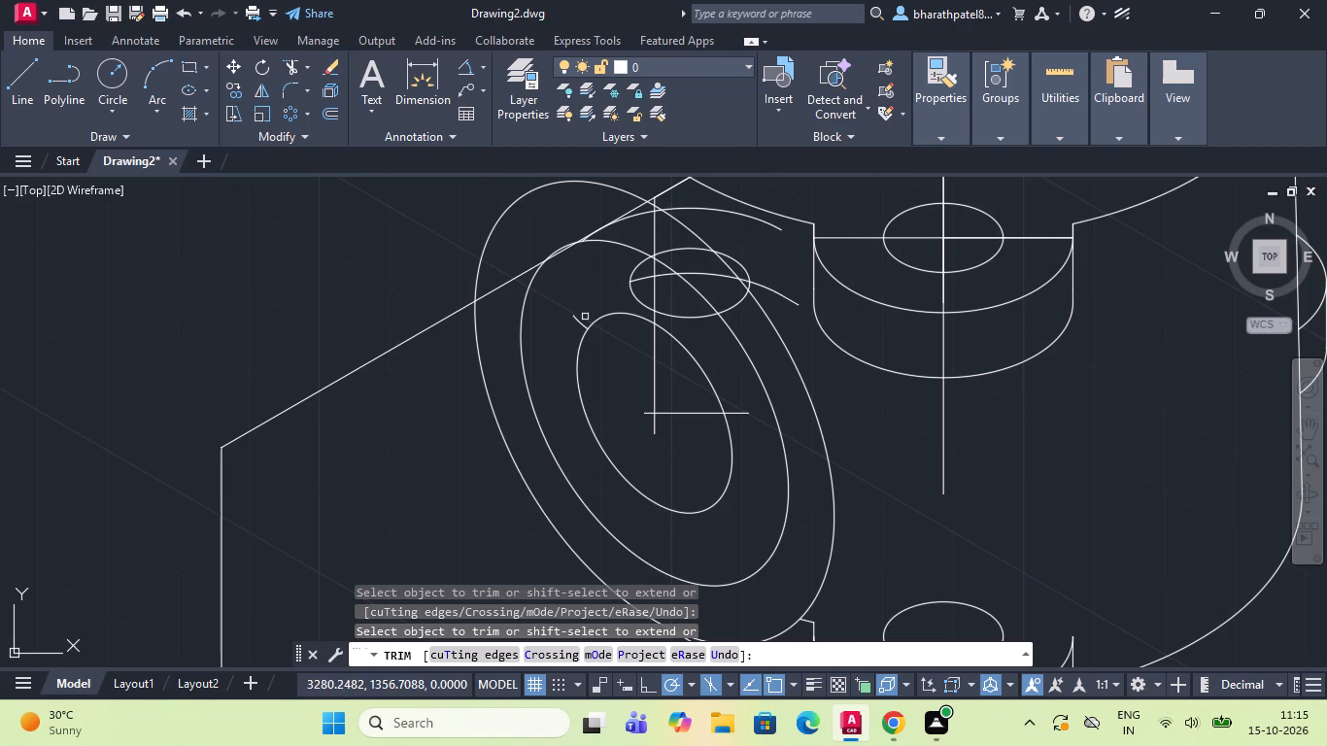
{"action": "left_click", "coordinate": [583, 321]}
Trim the lower left lobe's arc ends between the side boss and the body's front lobe.
{"action": "scroll", "coordinate": [597, 300], "scroll_direction": "down", "scroll_amount": 2}
{"action": "scroll", "coordinate": [604, 259], "scroll_direction": "up", "scroll_amount": 1}
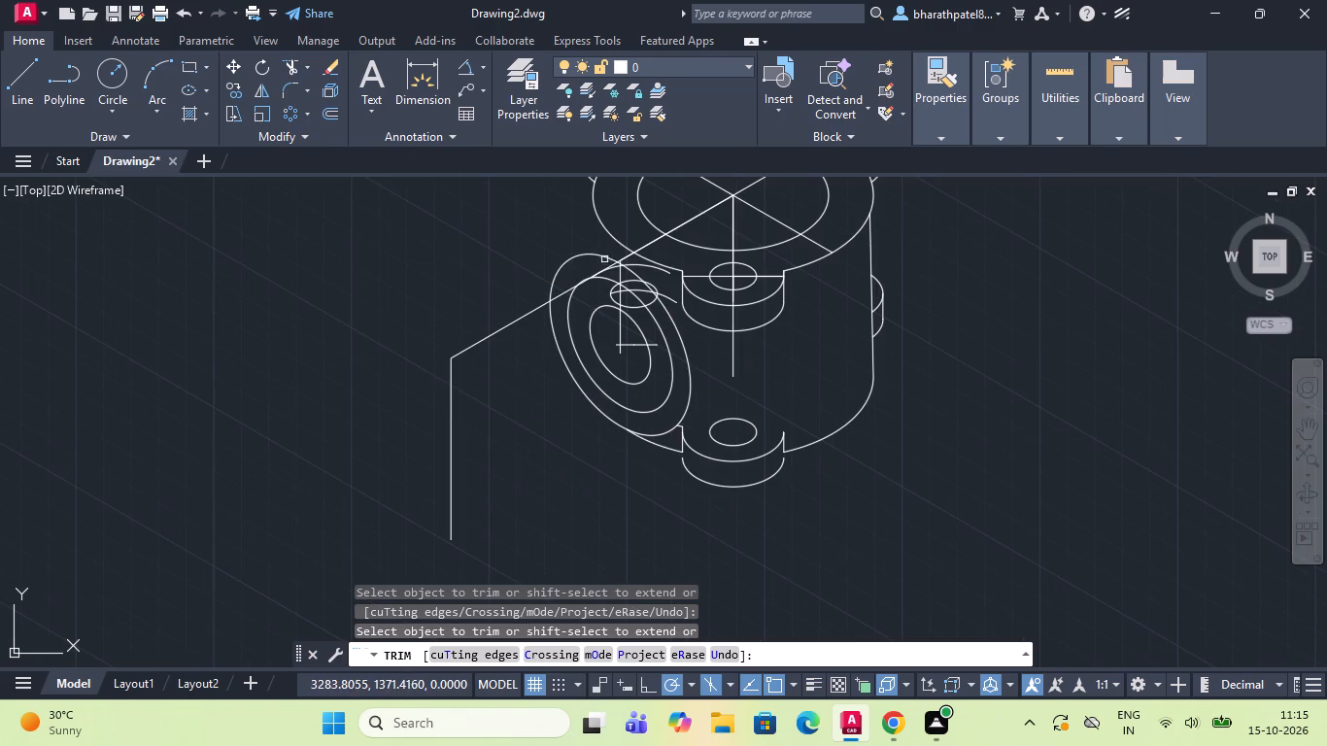
{"action": "scroll", "coordinate": [604, 259], "scroll_direction": "up", "scroll_amount": 1}
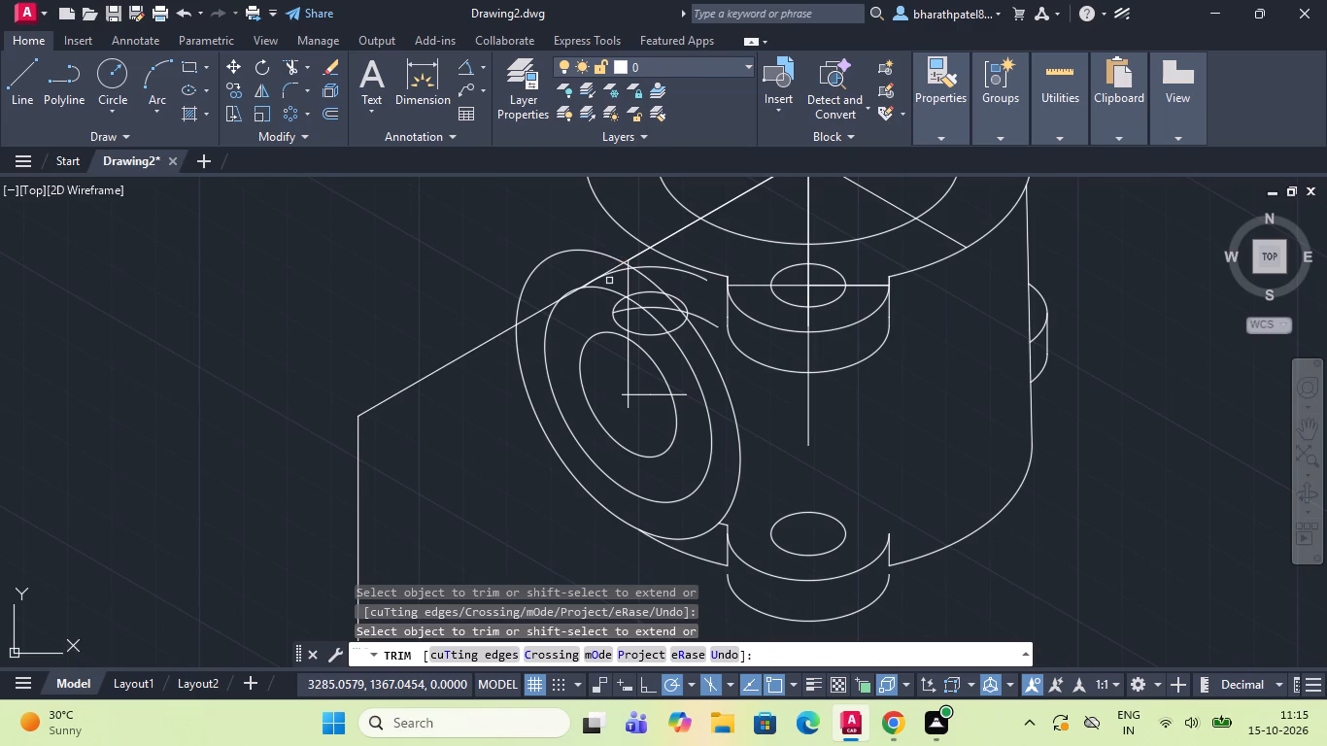
{"action": "scroll", "coordinate": [609, 281], "scroll_direction": "down", "scroll_amount": 2}
{"action": "scroll", "coordinate": [567, 368], "scroll_direction": "down", "scroll_amount": 1}
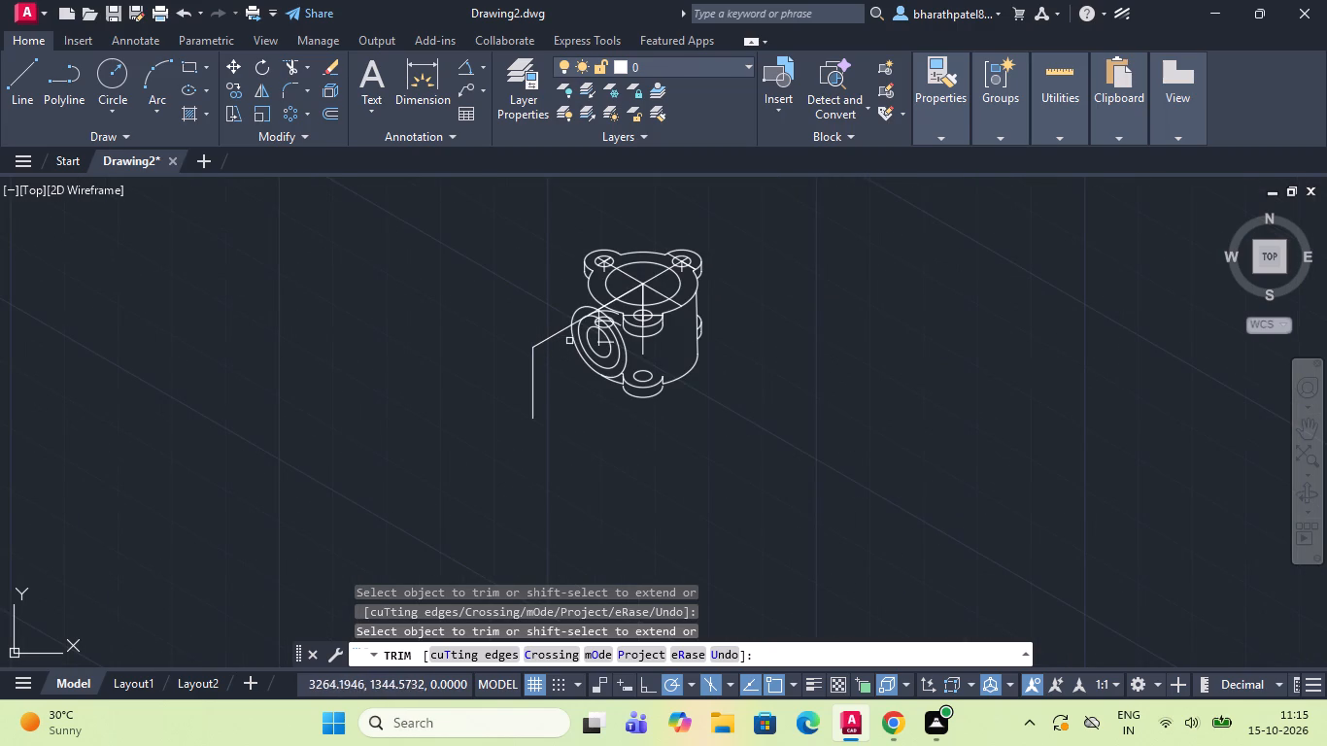
{"action": "scroll", "coordinate": [596, 306], "scroll_direction": "up", "scroll_amount": 3}
{"action": "left_click", "coordinate": [673, 372]}
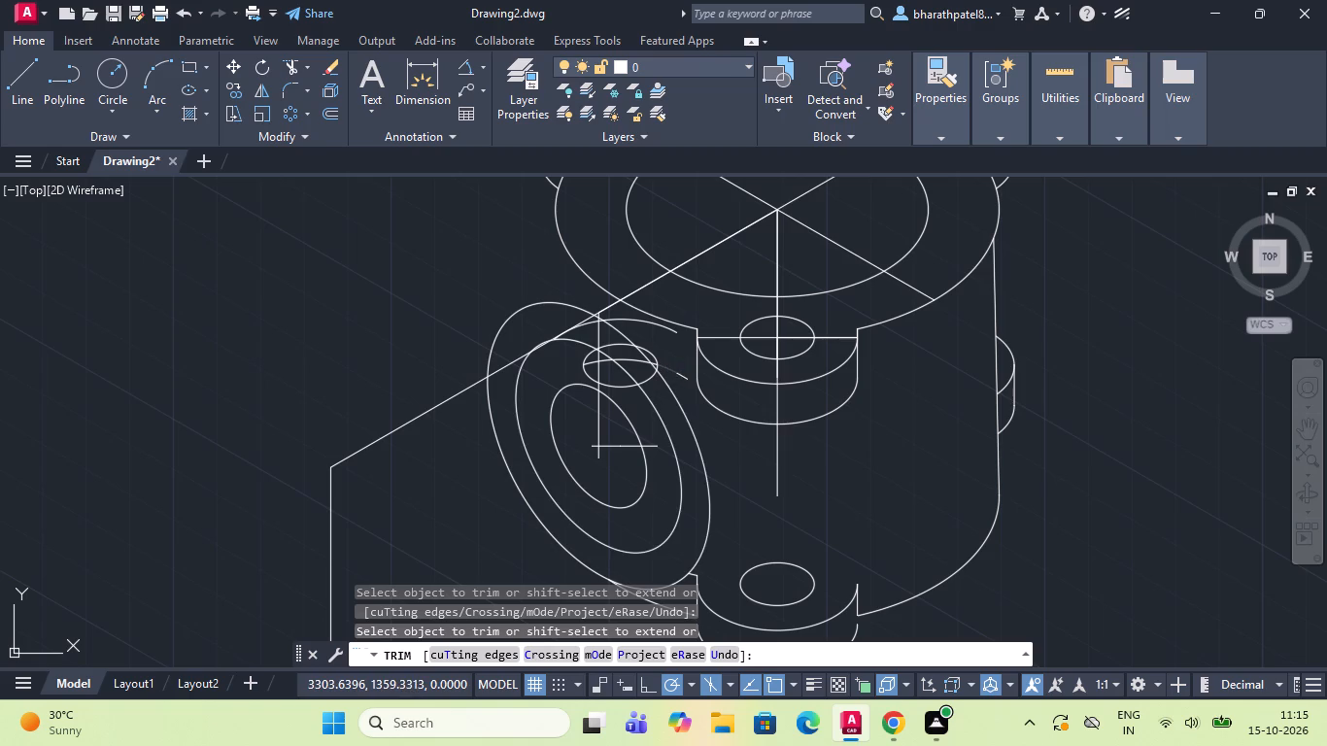
{"action": "left_click", "coordinate": [666, 325]}
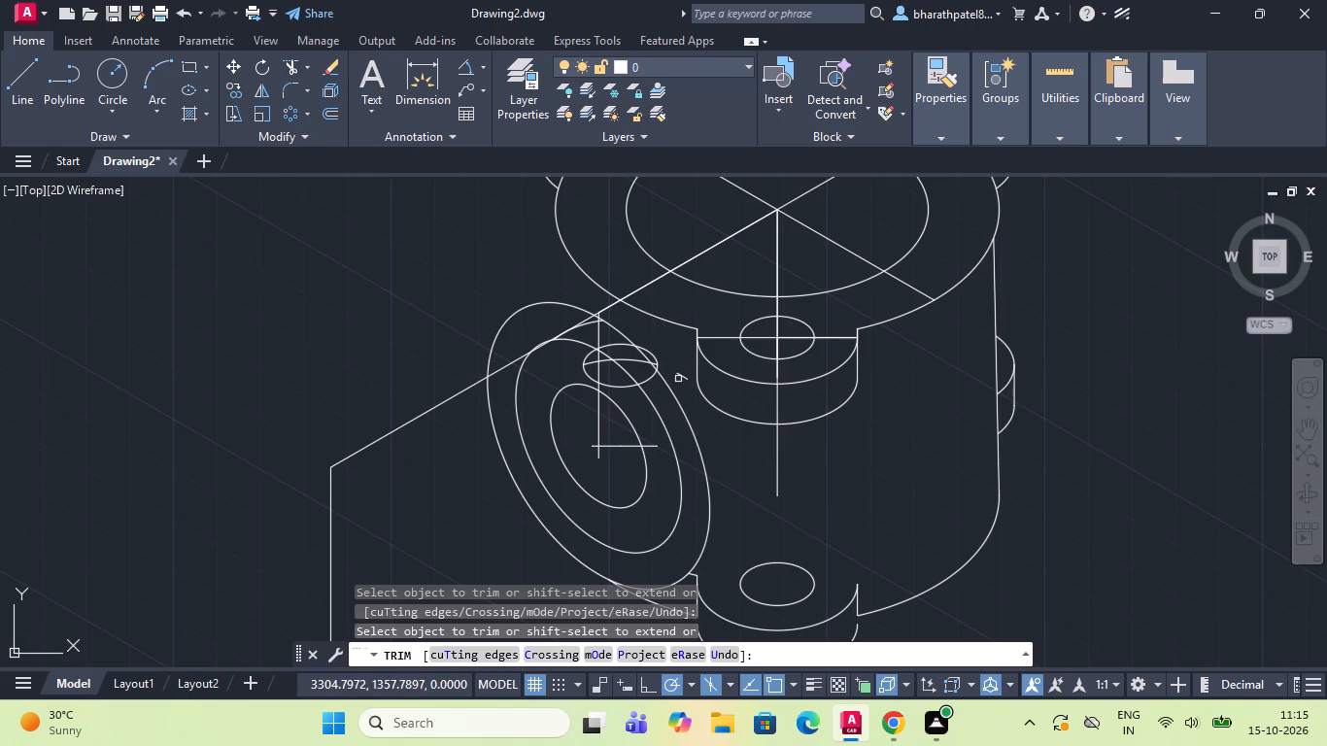
{"action": "left_click", "coordinate": [685, 376]}
Trim the lower left lobe's bottom arc right of the boss's vertical centreline, and the lobe hole's right and bottom portions.
{"action": "scroll", "coordinate": [635, 368], "scroll_direction": "up", "scroll_amount": 4}
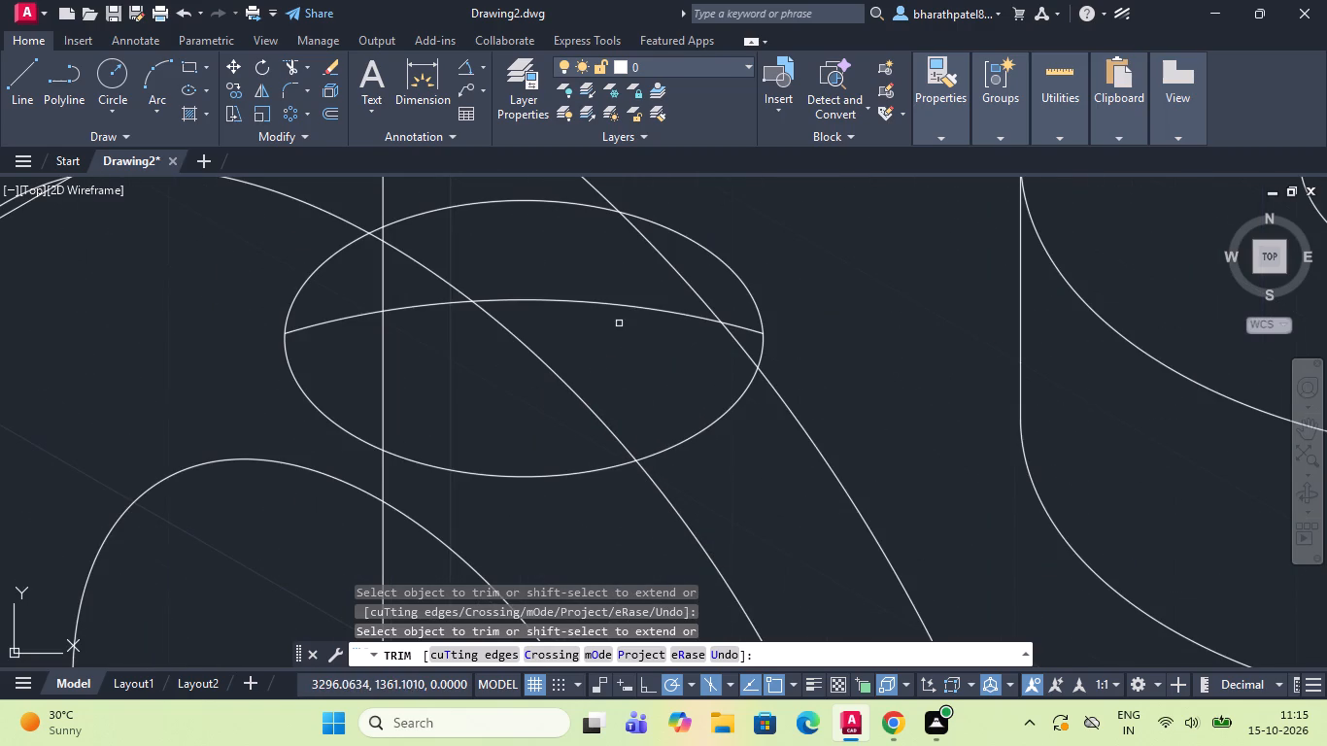
{"action": "left_click", "coordinate": [617, 302]}
{"action": "left_click", "coordinate": [741, 328]}
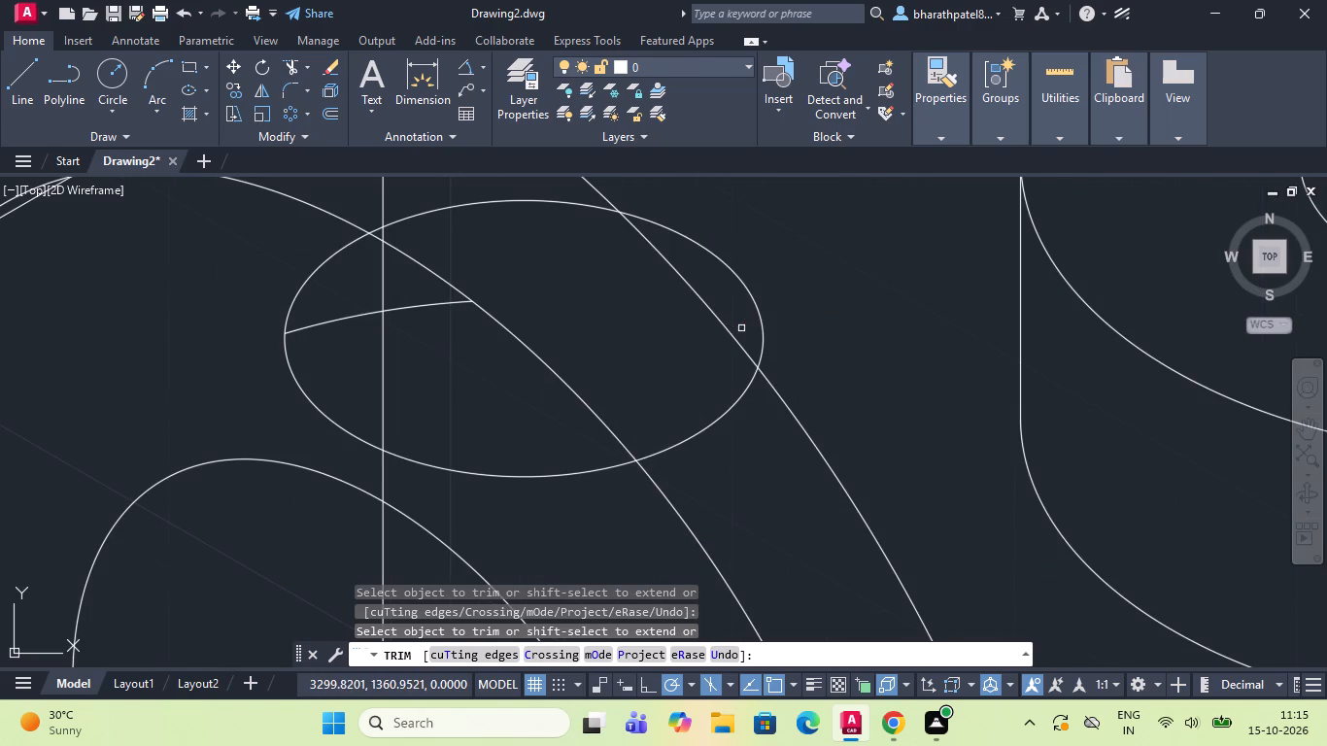
{"action": "left_click", "coordinate": [764, 315]}
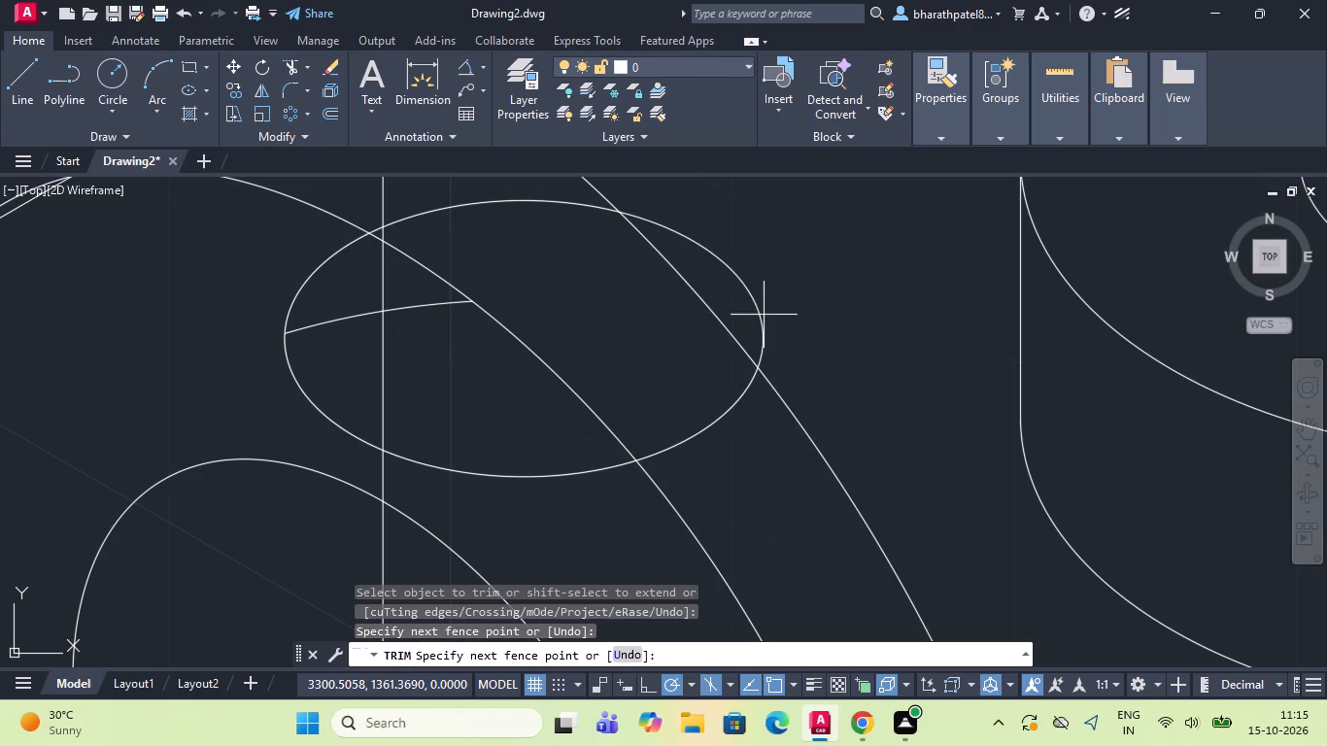
{"action": "left_click", "coordinate": [749, 333]}
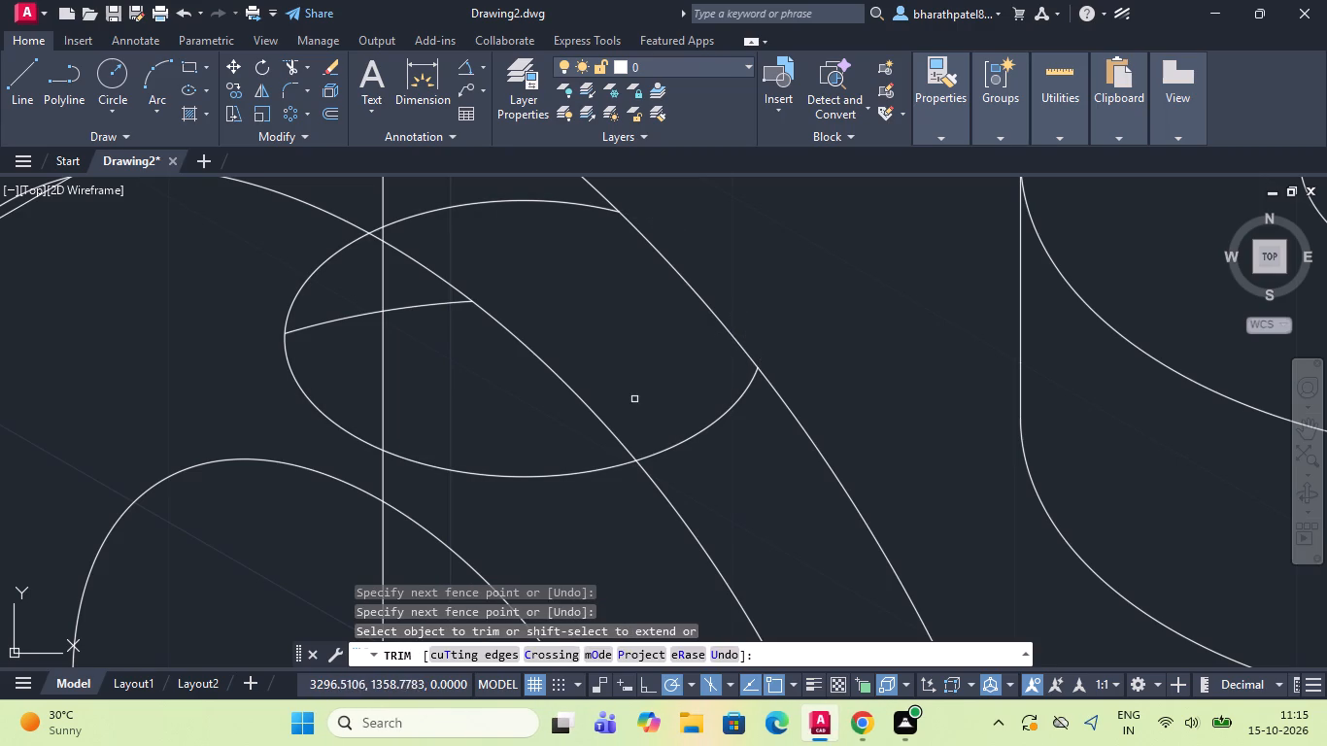
{"action": "left_click", "coordinate": [634, 398]}
{"action": "left_click", "coordinate": [716, 510]}
{"action": "left_click", "coordinate": [500, 426]}
{"action": "left_click", "coordinate": [521, 553]}
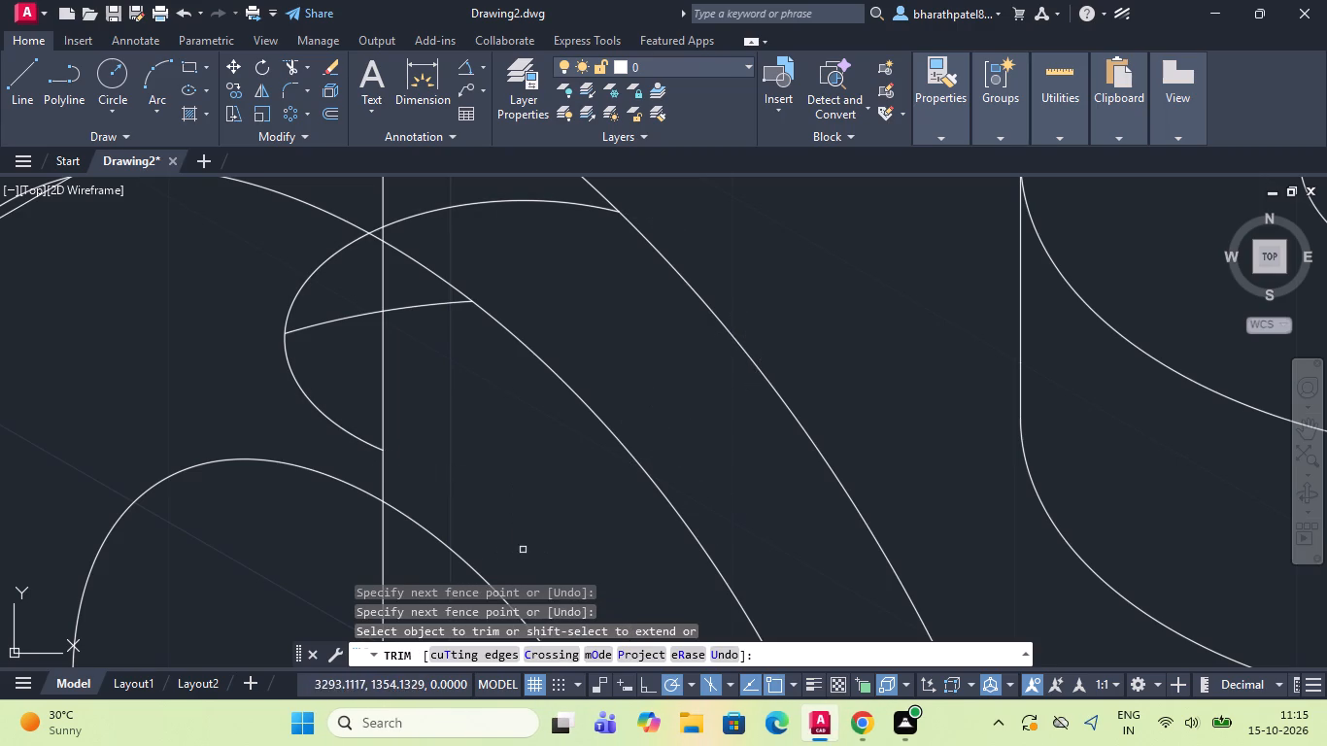
Trim the lobe hole's remaining left and upper pieces and the last of the lobe's bottom arc inside the side boss.
{"action": "left_click", "coordinate": [286, 270]}
{"action": "left_click", "coordinate": [307, 419]}
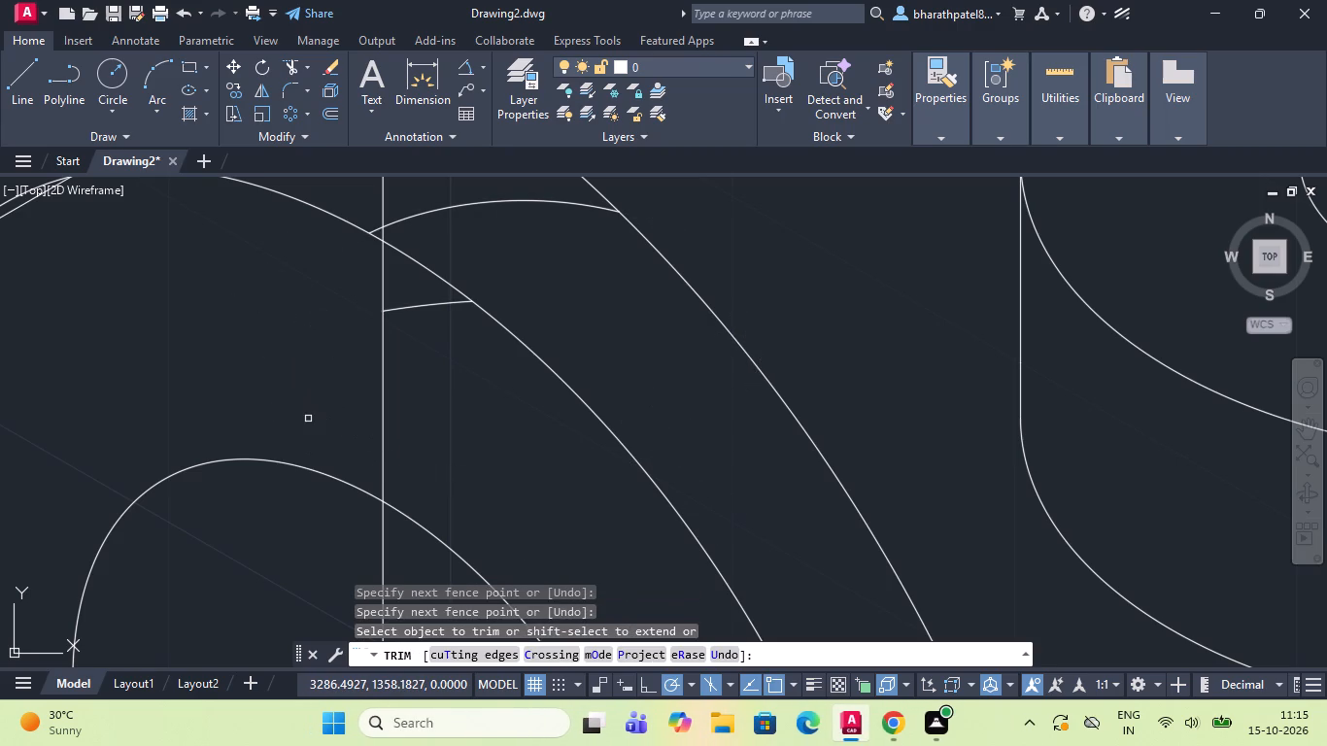
{"action": "left_click", "coordinate": [418, 297]}
{"action": "left_click", "coordinate": [437, 393]}
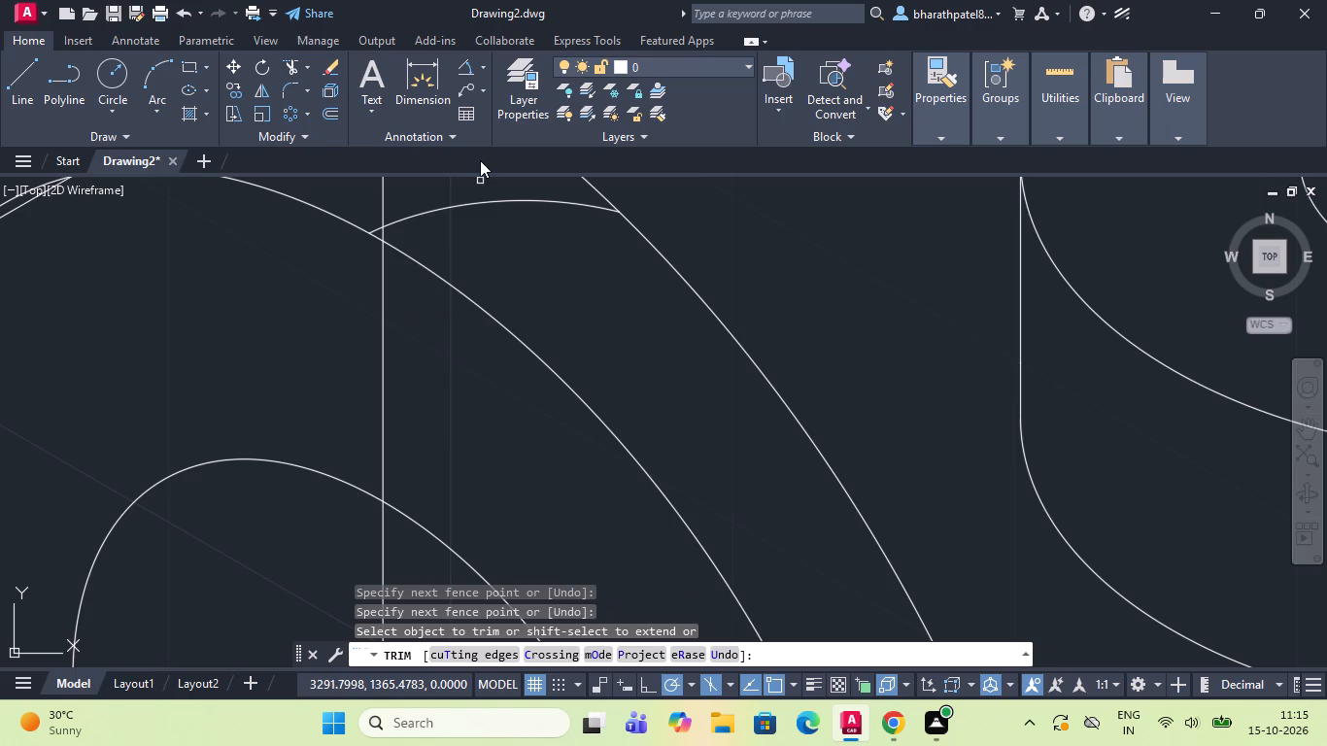
{"action": "left_click", "coordinate": [471, 189]}
{"action": "left_click", "coordinate": [487, 269]}
{"action": "scroll", "coordinate": [345, 213], "scroll_direction": "up", "scroll_amount": 3}
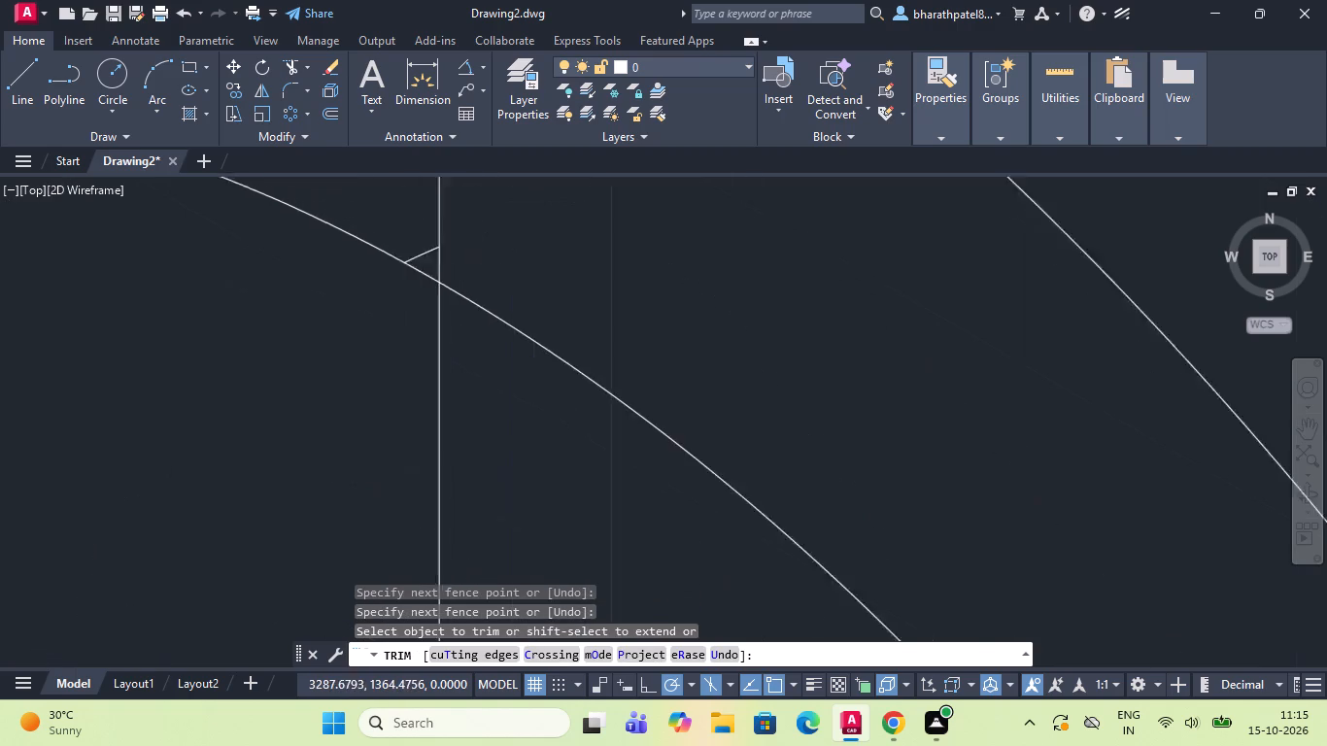
{"action": "scroll", "coordinate": [345, 213], "scroll_direction": "up", "scroll_amount": 1}
{"action": "left_click", "coordinate": [532, 344]}
{"action": "left_click", "coordinate": [505, 257]}
Trim the lower left lobe's remaining top arc across the side boss, including the stub beside the vertical centreline.
{"action": "scroll", "coordinate": [504, 260], "scroll_direction": "down", "scroll_amount": 4}
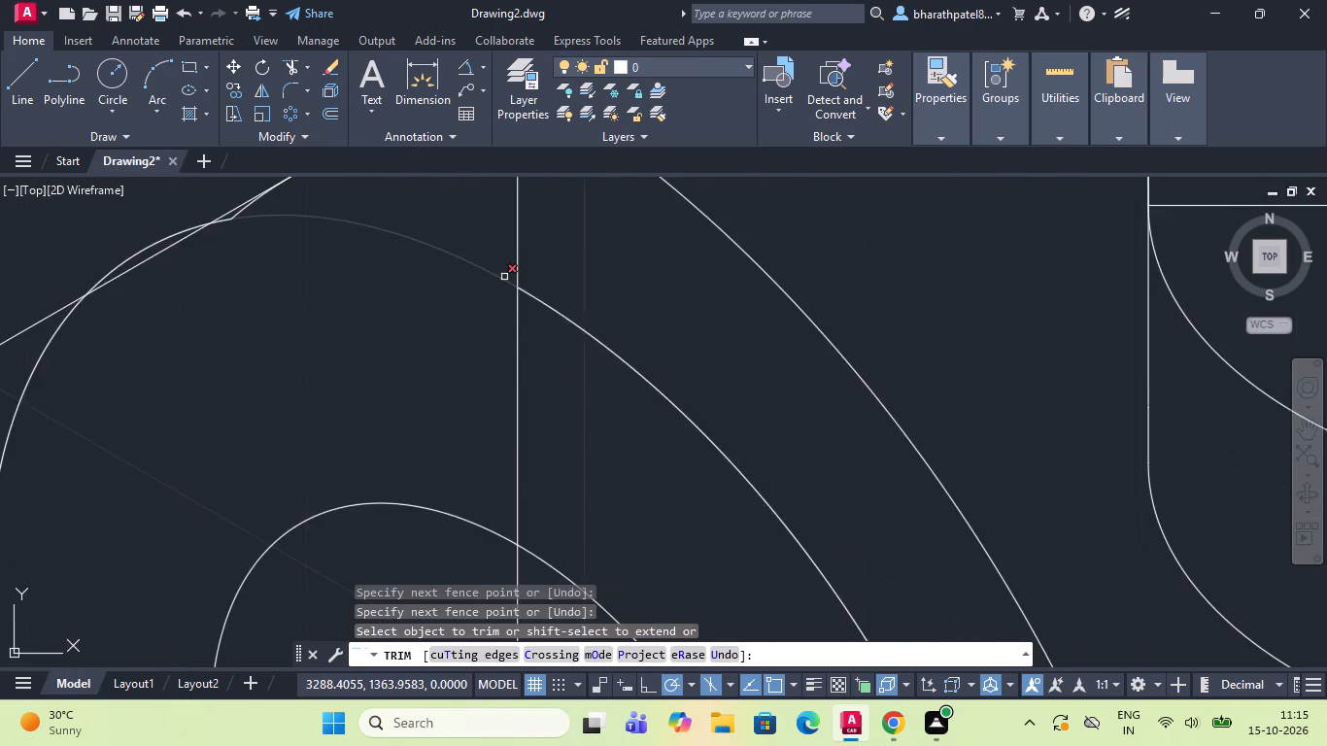
{"action": "scroll", "coordinate": [505, 282], "scroll_direction": "down", "scroll_amount": 4}
{"action": "scroll", "coordinate": [499, 260], "scroll_direction": "up", "scroll_amount": 4}
{"action": "left_click", "coordinate": [527, 296]}
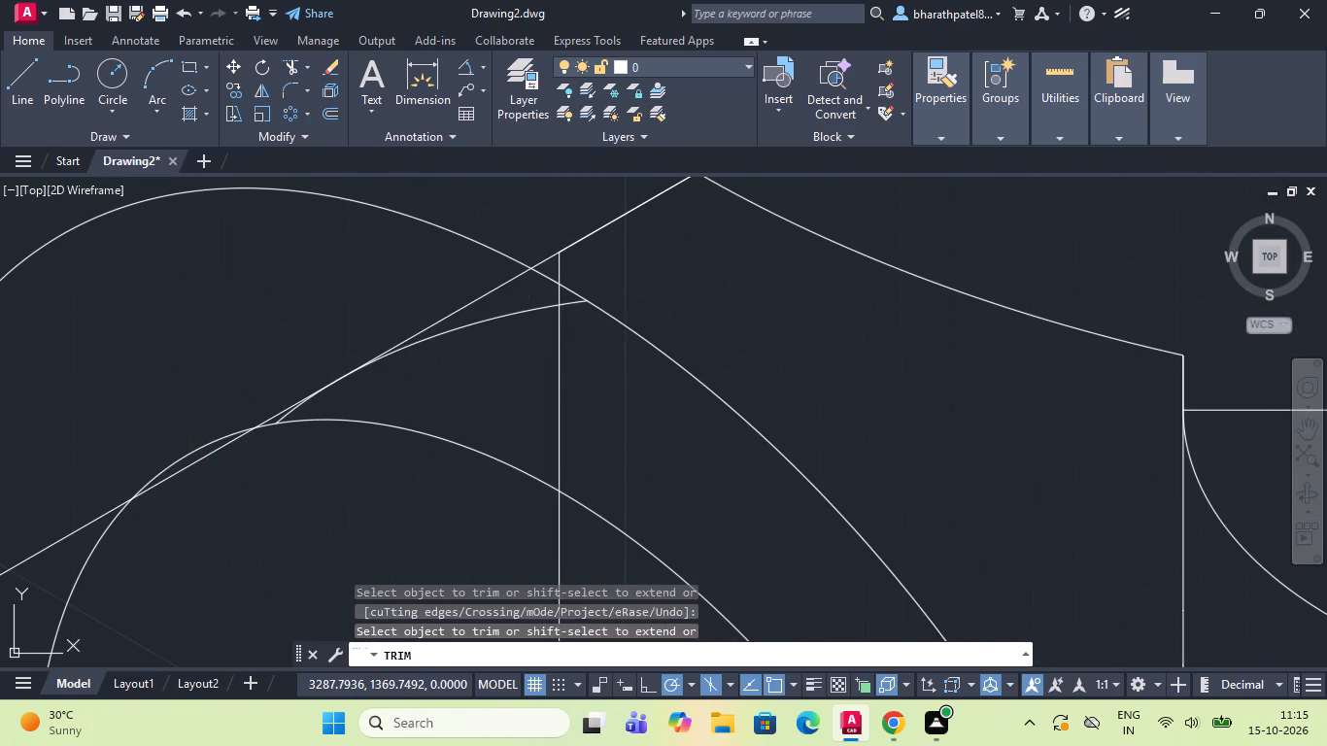
{"action": "left_click", "coordinate": [515, 367]}
{"action": "scroll", "coordinate": [595, 310], "scroll_direction": "up", "scroll_amount": 4}
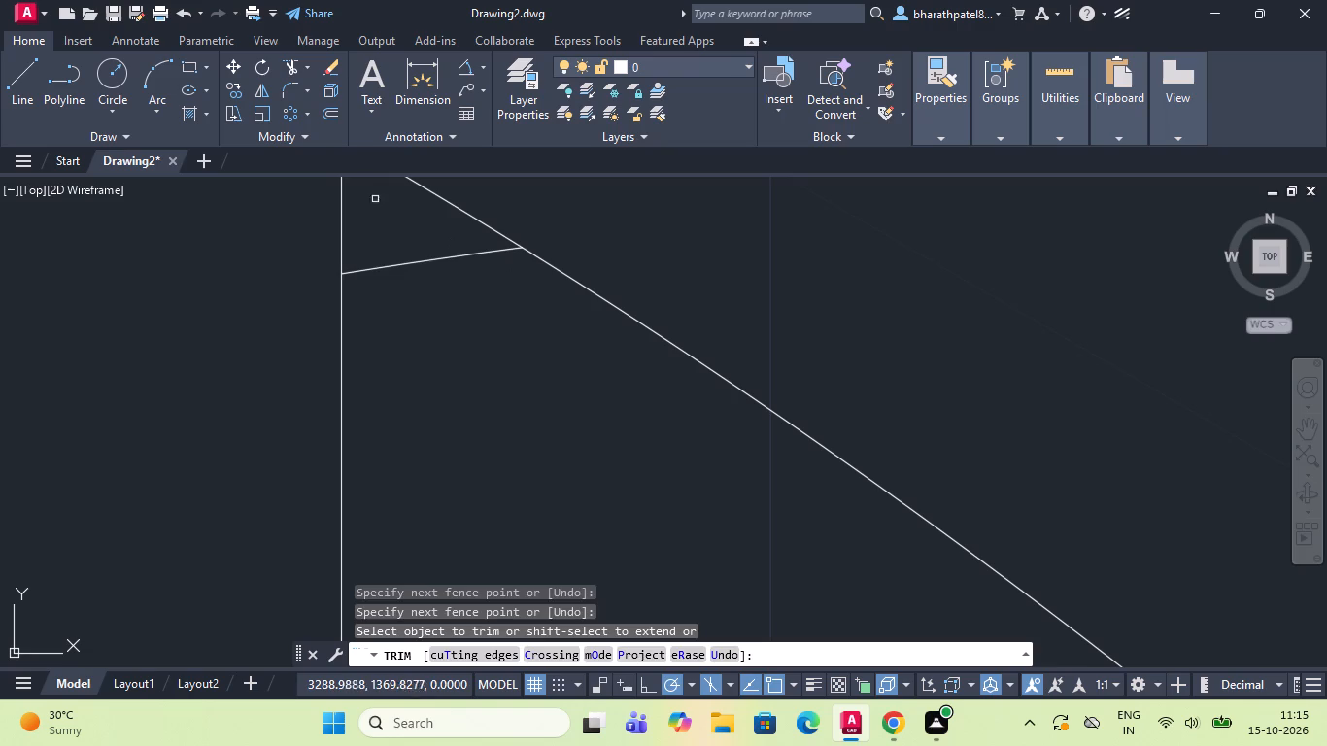
{"action": "left_click", "coordinate": [388, 220]}
{"action": "left_click", "coordinate": [442, 338]}
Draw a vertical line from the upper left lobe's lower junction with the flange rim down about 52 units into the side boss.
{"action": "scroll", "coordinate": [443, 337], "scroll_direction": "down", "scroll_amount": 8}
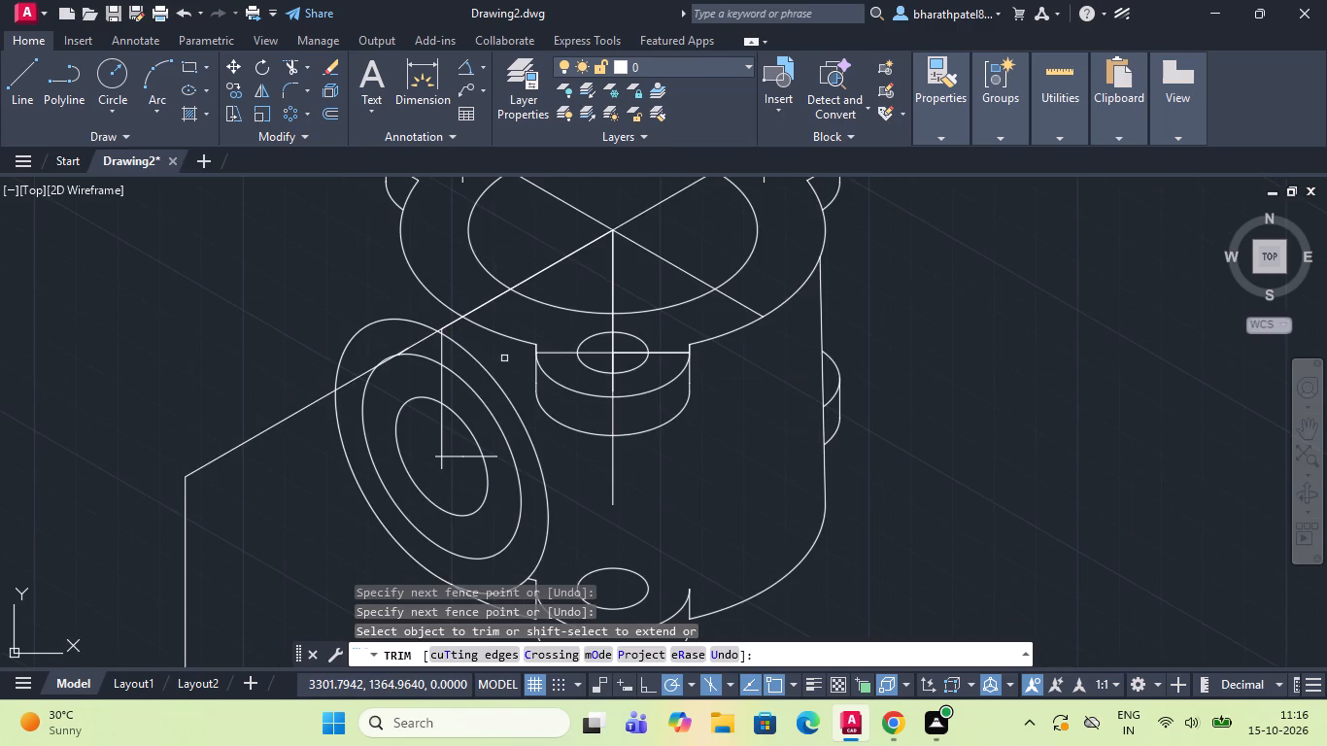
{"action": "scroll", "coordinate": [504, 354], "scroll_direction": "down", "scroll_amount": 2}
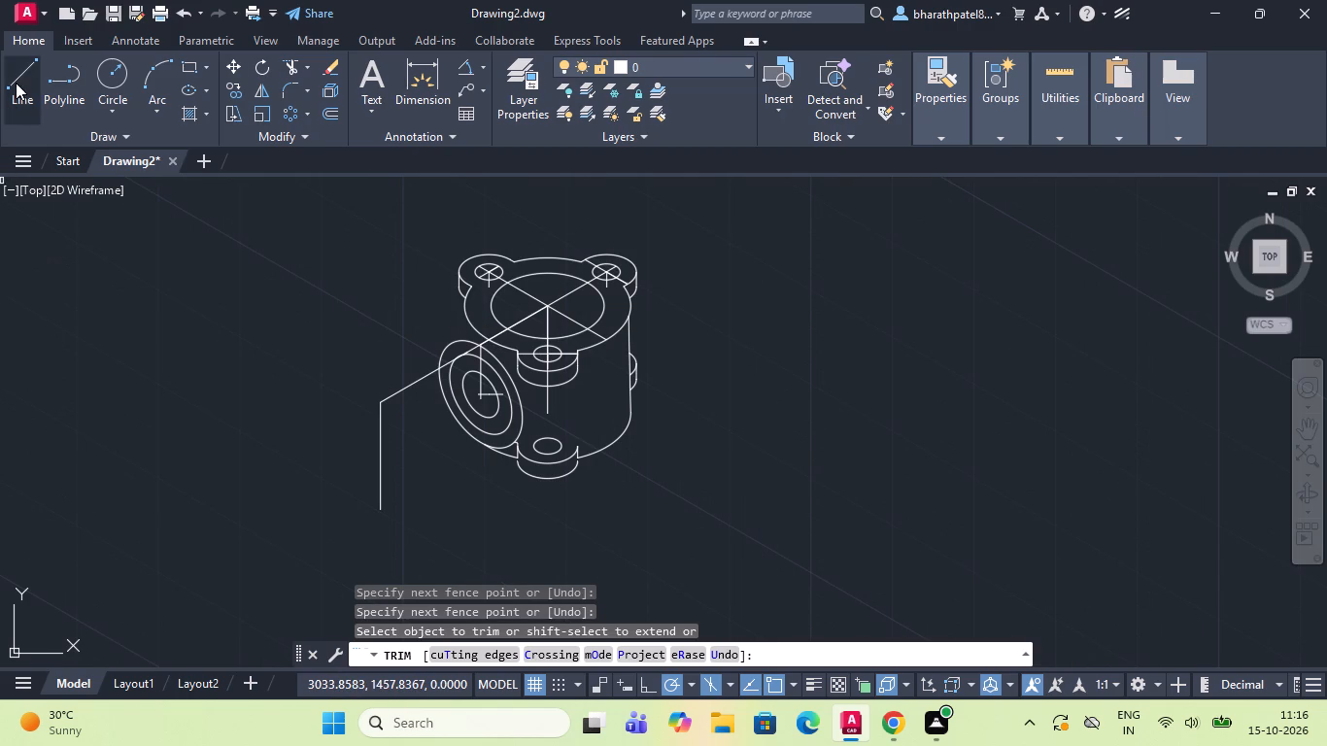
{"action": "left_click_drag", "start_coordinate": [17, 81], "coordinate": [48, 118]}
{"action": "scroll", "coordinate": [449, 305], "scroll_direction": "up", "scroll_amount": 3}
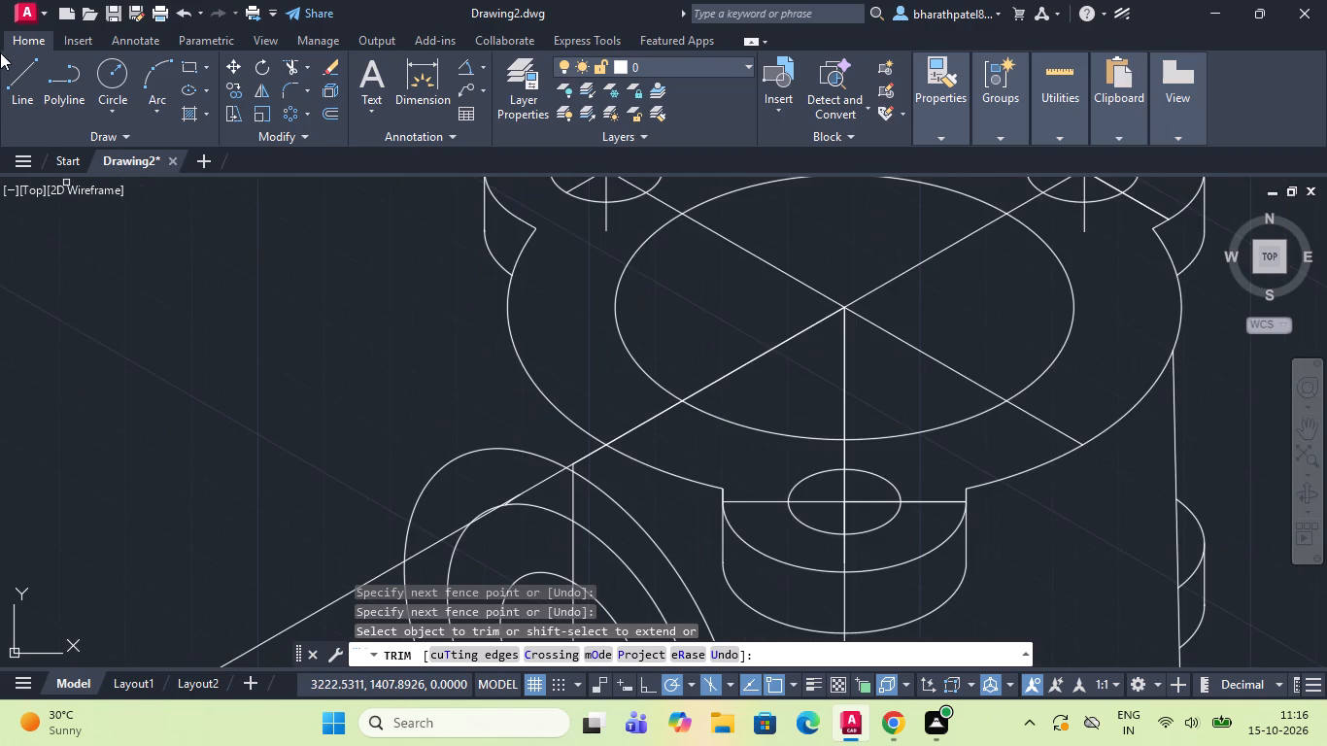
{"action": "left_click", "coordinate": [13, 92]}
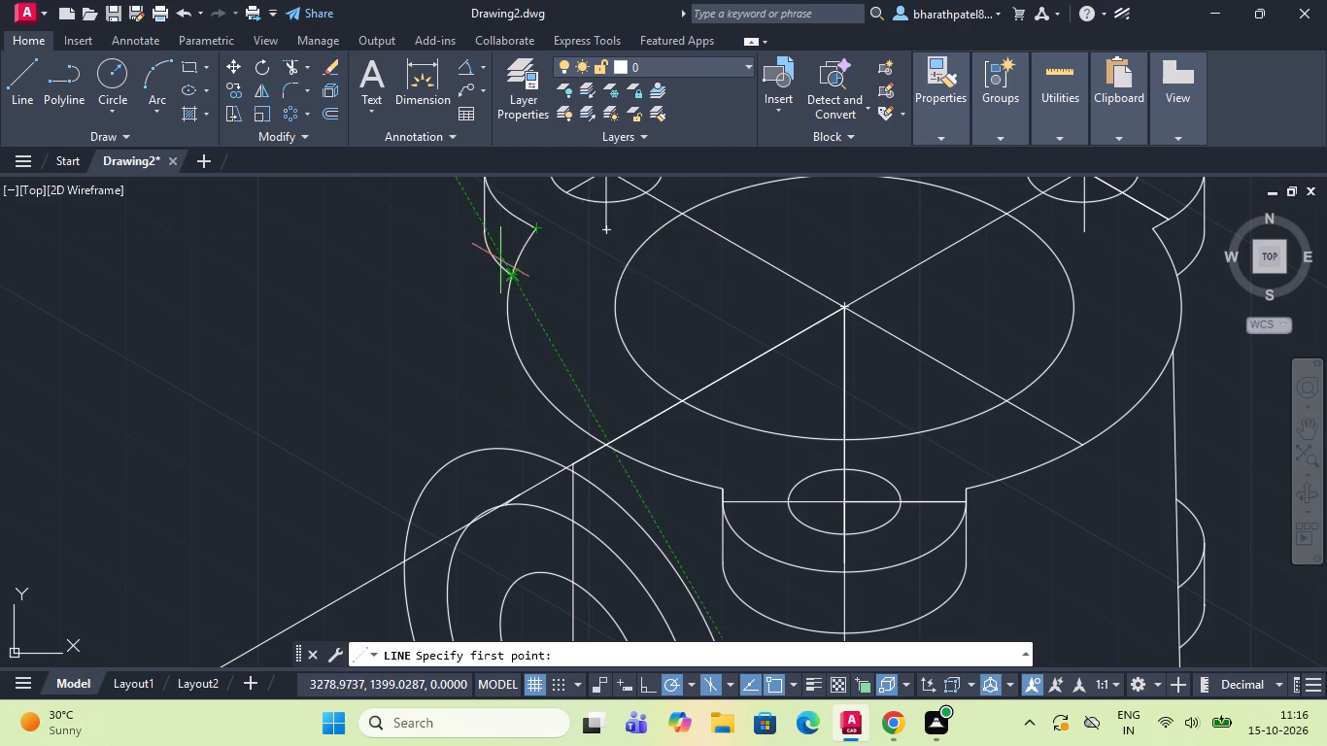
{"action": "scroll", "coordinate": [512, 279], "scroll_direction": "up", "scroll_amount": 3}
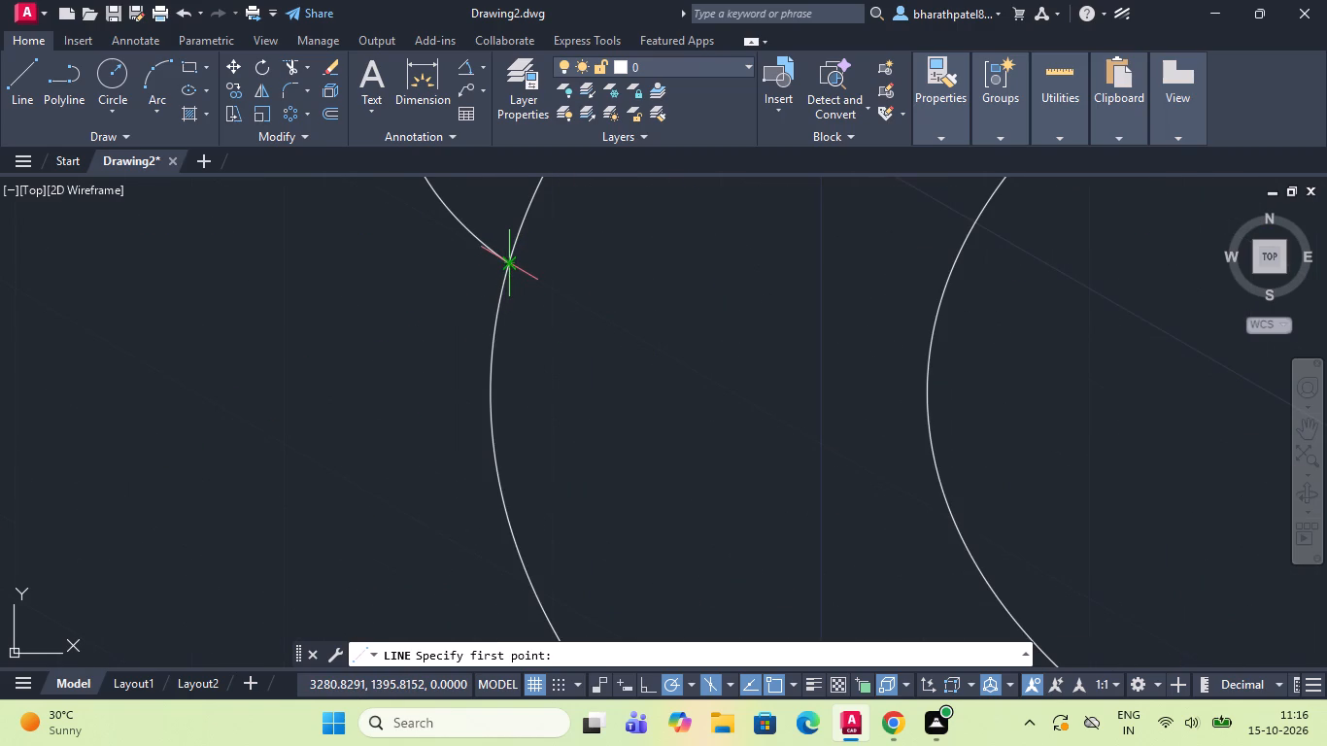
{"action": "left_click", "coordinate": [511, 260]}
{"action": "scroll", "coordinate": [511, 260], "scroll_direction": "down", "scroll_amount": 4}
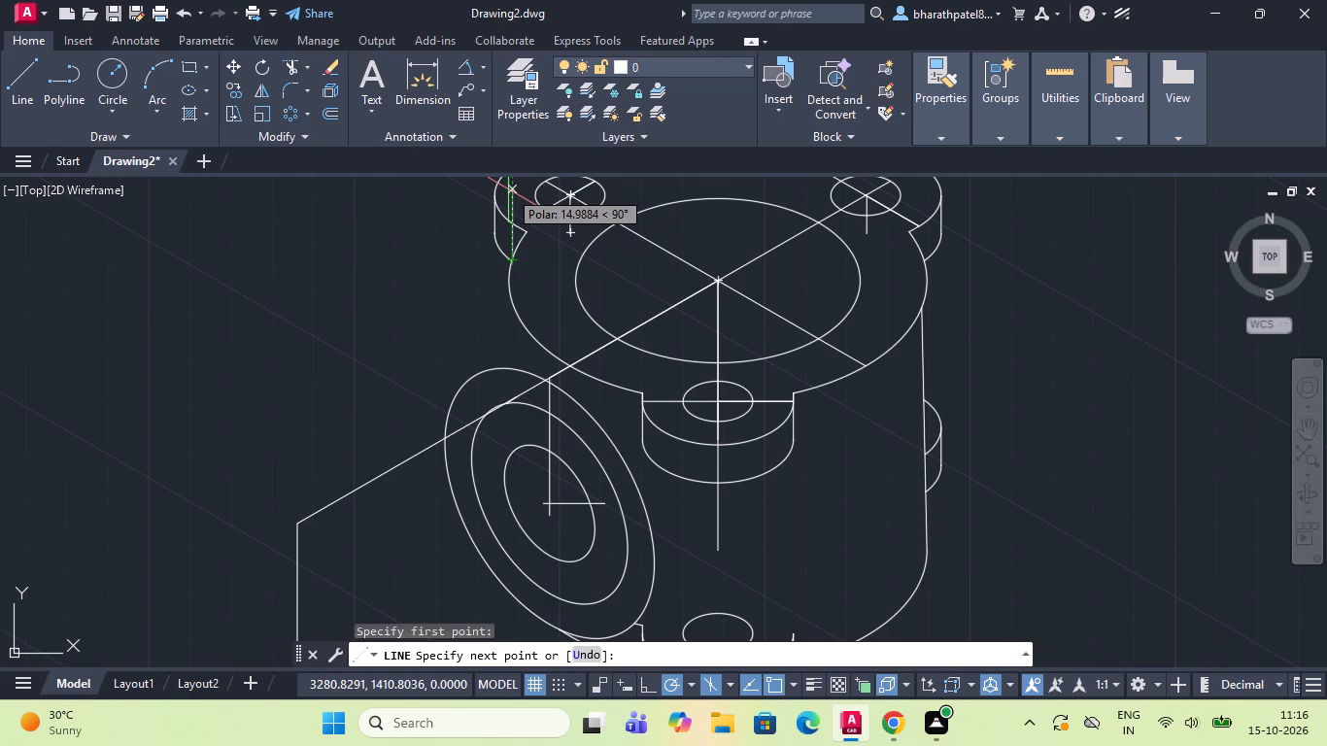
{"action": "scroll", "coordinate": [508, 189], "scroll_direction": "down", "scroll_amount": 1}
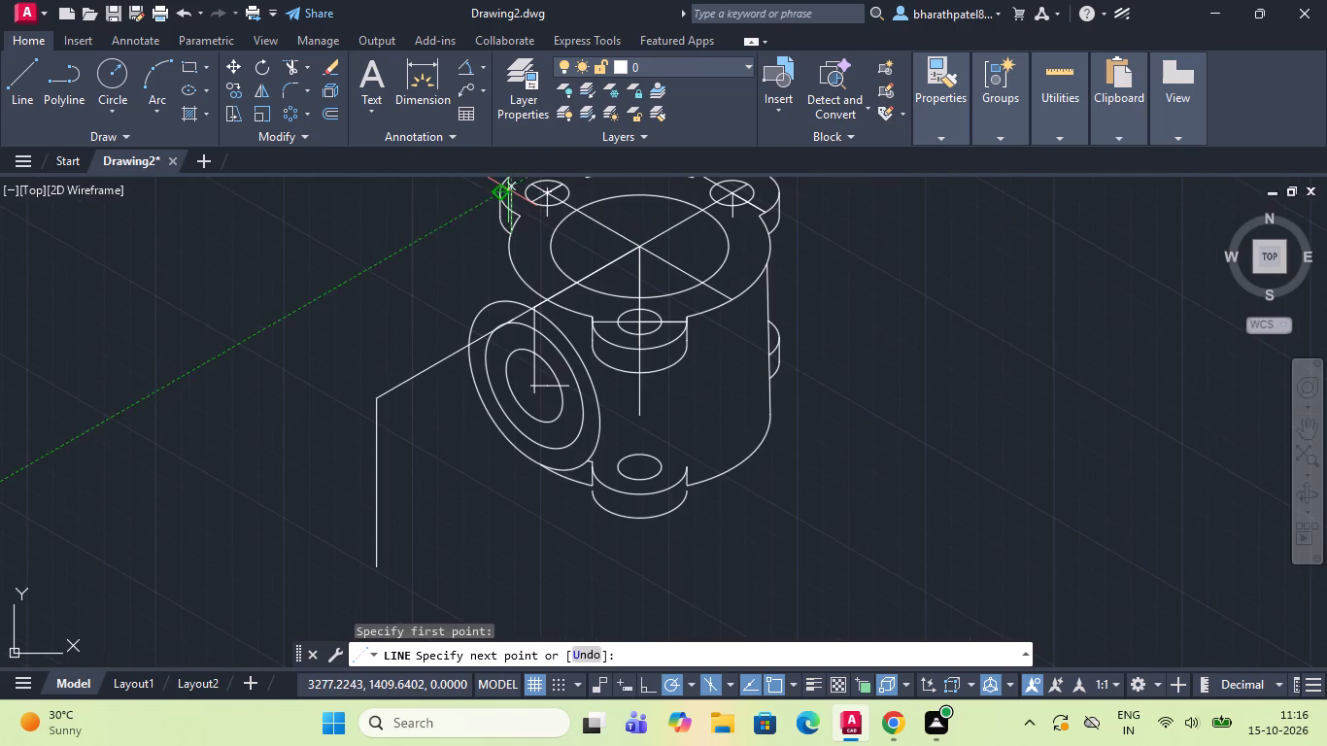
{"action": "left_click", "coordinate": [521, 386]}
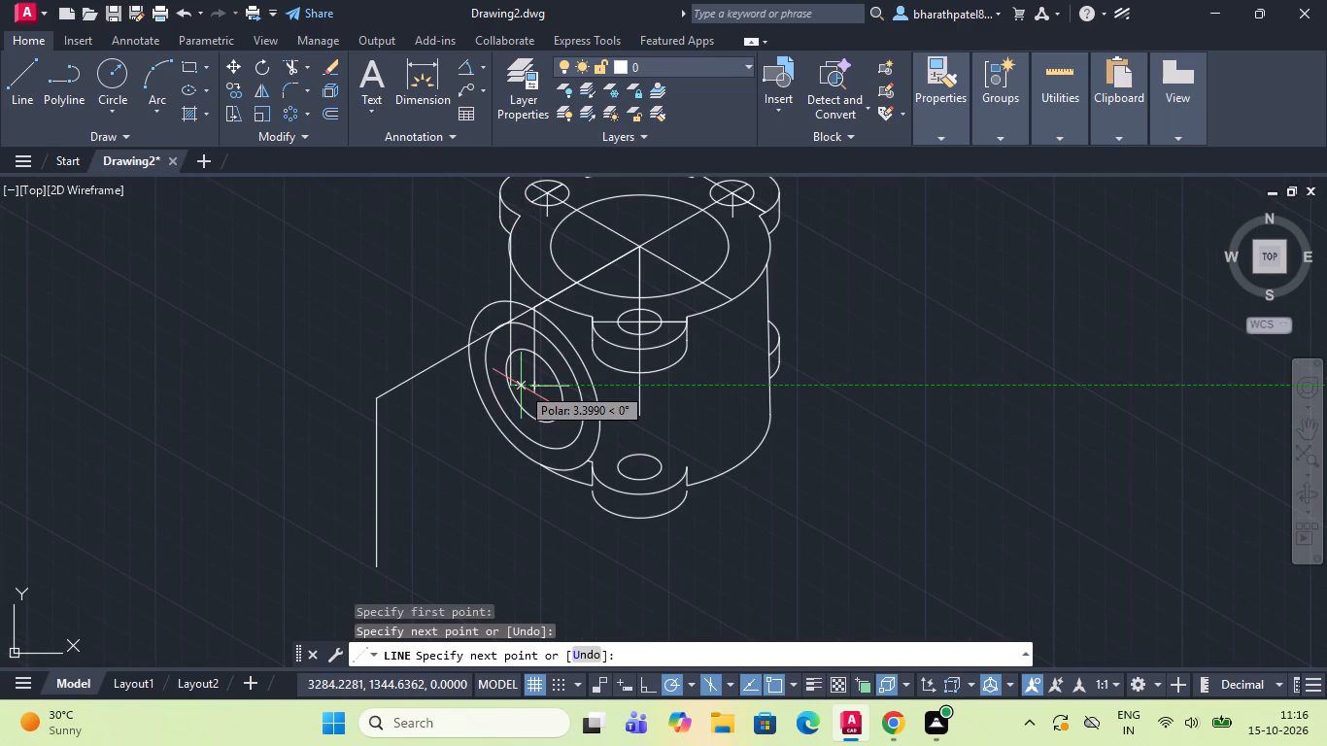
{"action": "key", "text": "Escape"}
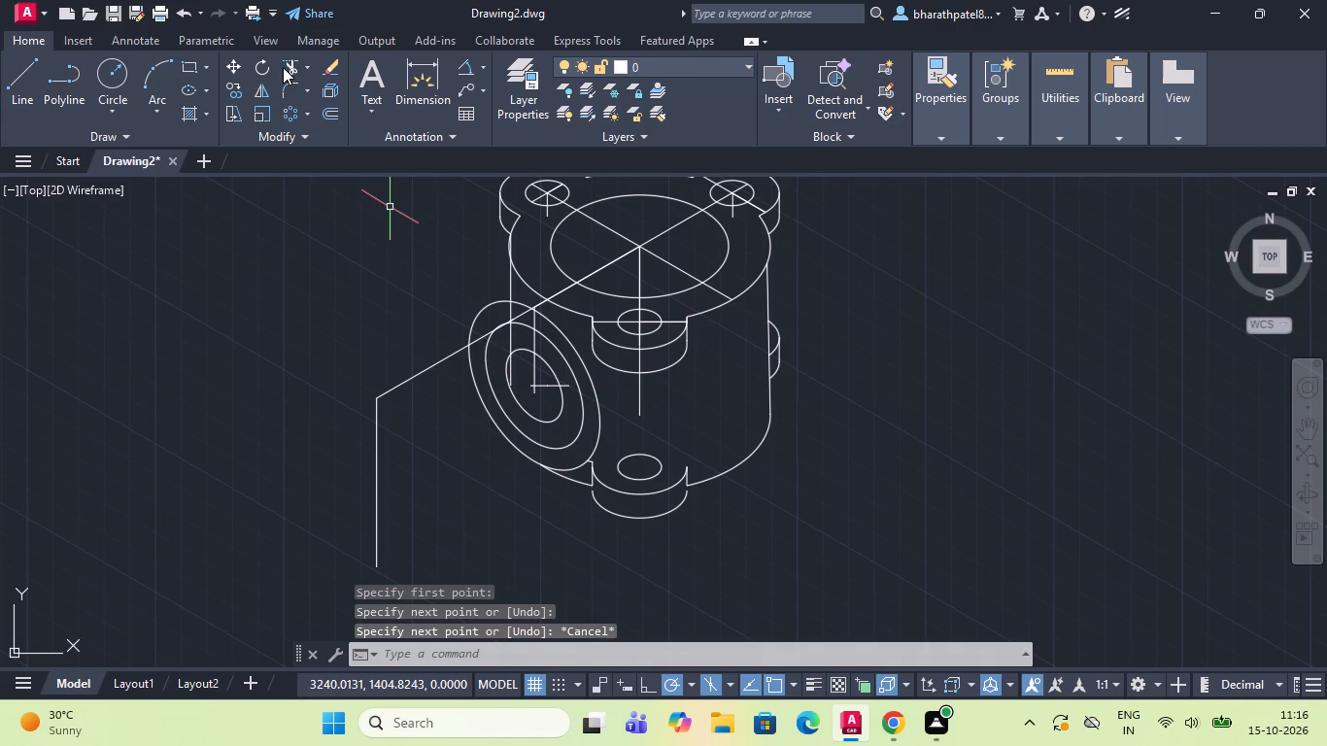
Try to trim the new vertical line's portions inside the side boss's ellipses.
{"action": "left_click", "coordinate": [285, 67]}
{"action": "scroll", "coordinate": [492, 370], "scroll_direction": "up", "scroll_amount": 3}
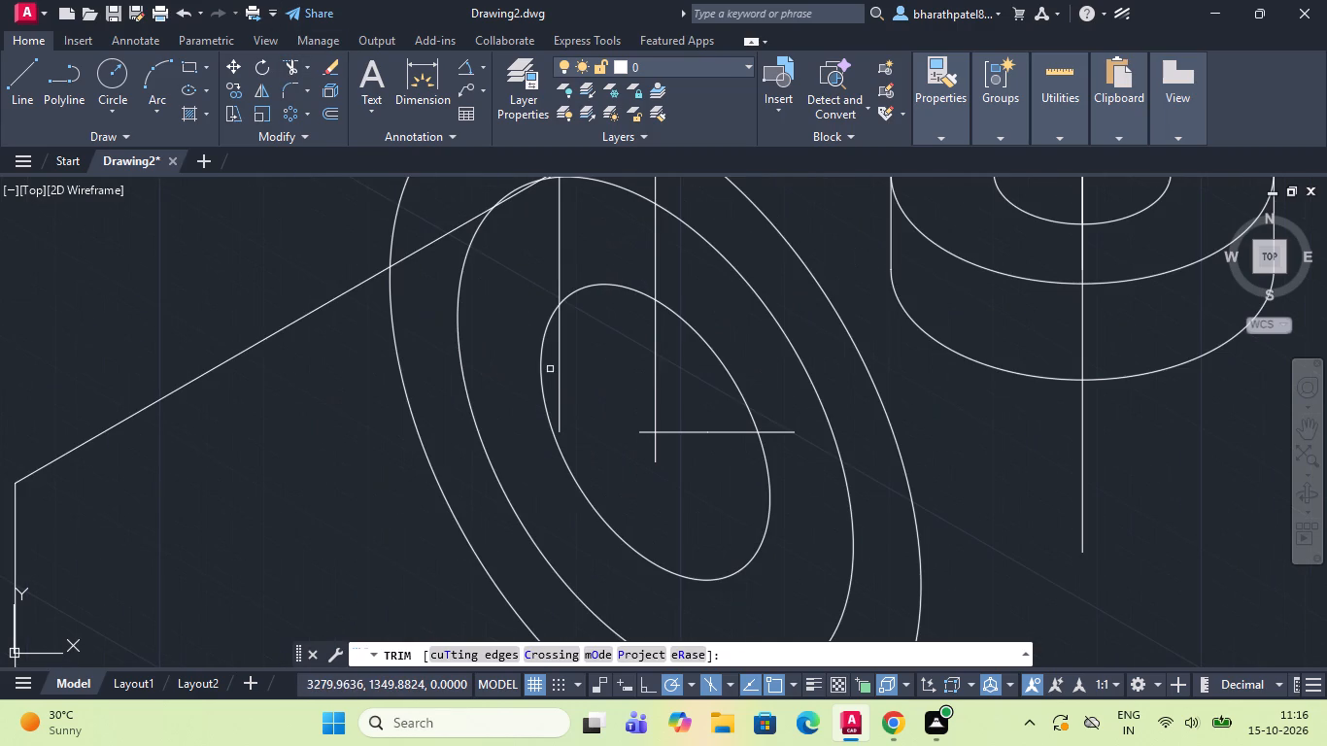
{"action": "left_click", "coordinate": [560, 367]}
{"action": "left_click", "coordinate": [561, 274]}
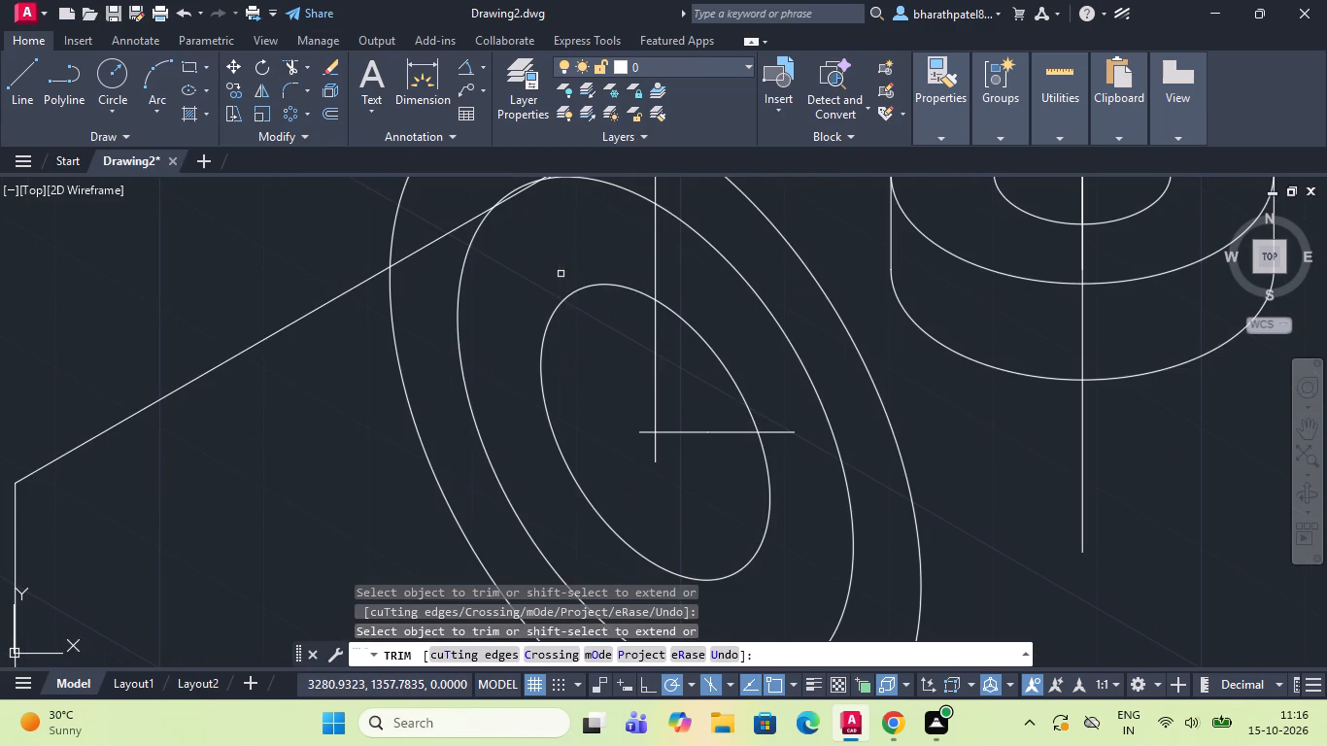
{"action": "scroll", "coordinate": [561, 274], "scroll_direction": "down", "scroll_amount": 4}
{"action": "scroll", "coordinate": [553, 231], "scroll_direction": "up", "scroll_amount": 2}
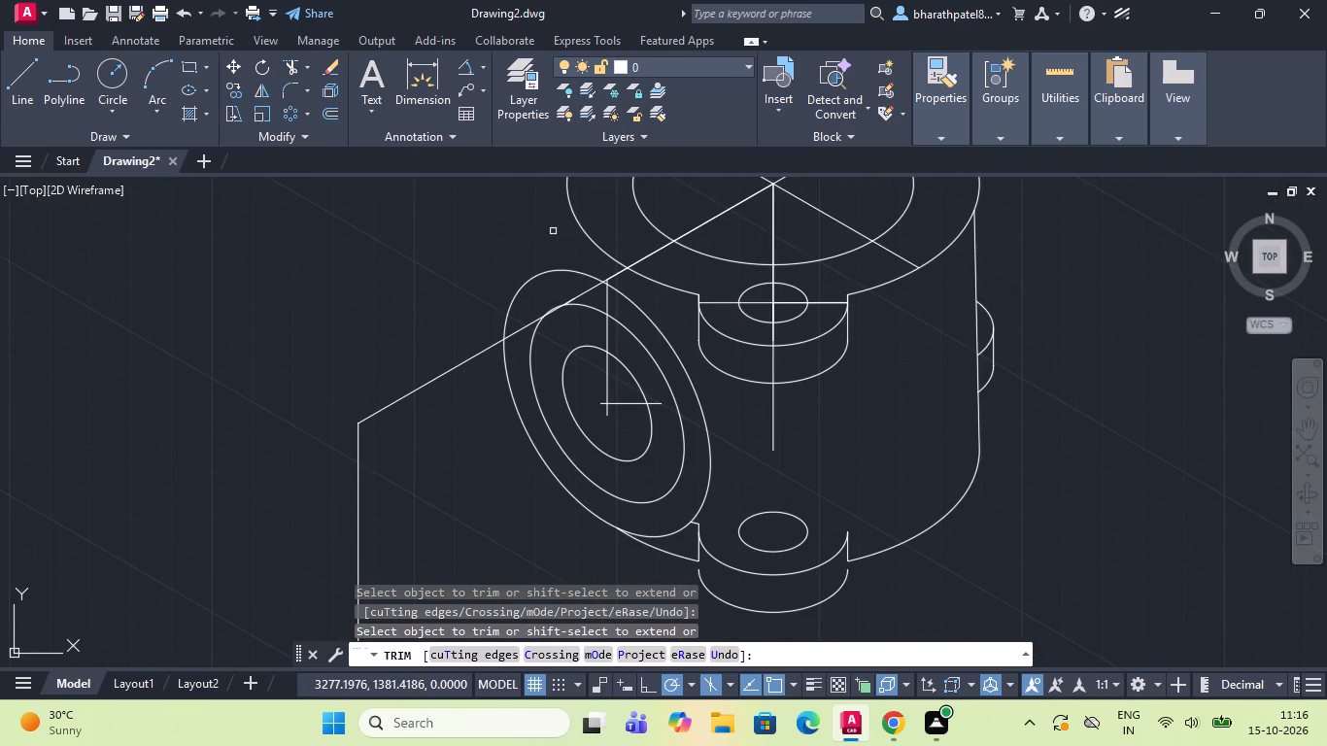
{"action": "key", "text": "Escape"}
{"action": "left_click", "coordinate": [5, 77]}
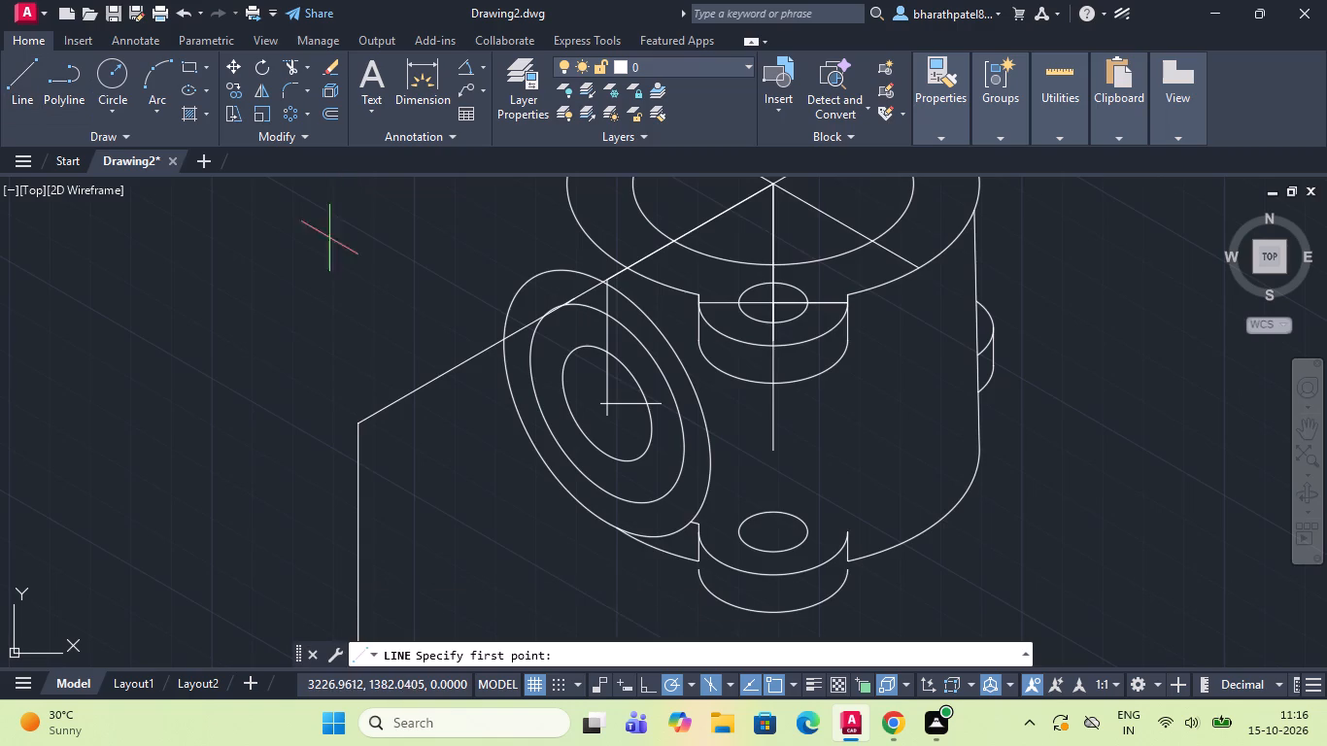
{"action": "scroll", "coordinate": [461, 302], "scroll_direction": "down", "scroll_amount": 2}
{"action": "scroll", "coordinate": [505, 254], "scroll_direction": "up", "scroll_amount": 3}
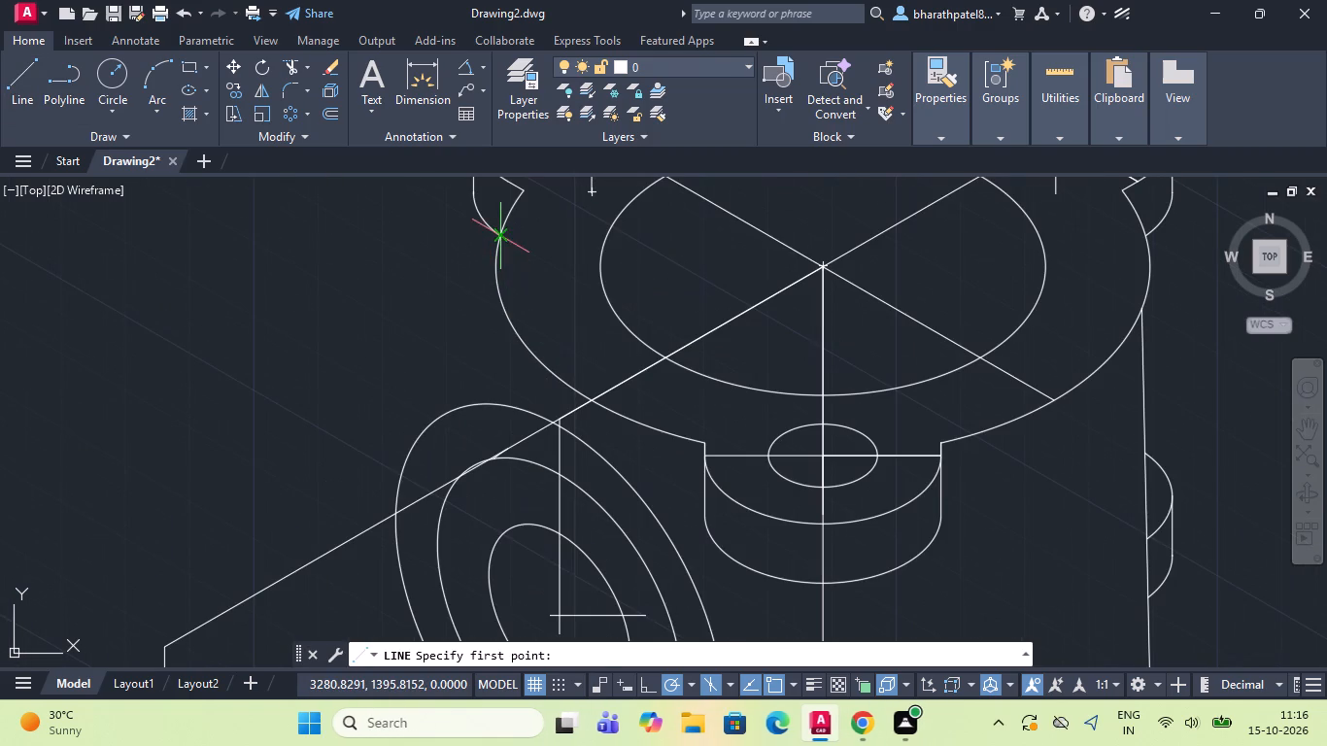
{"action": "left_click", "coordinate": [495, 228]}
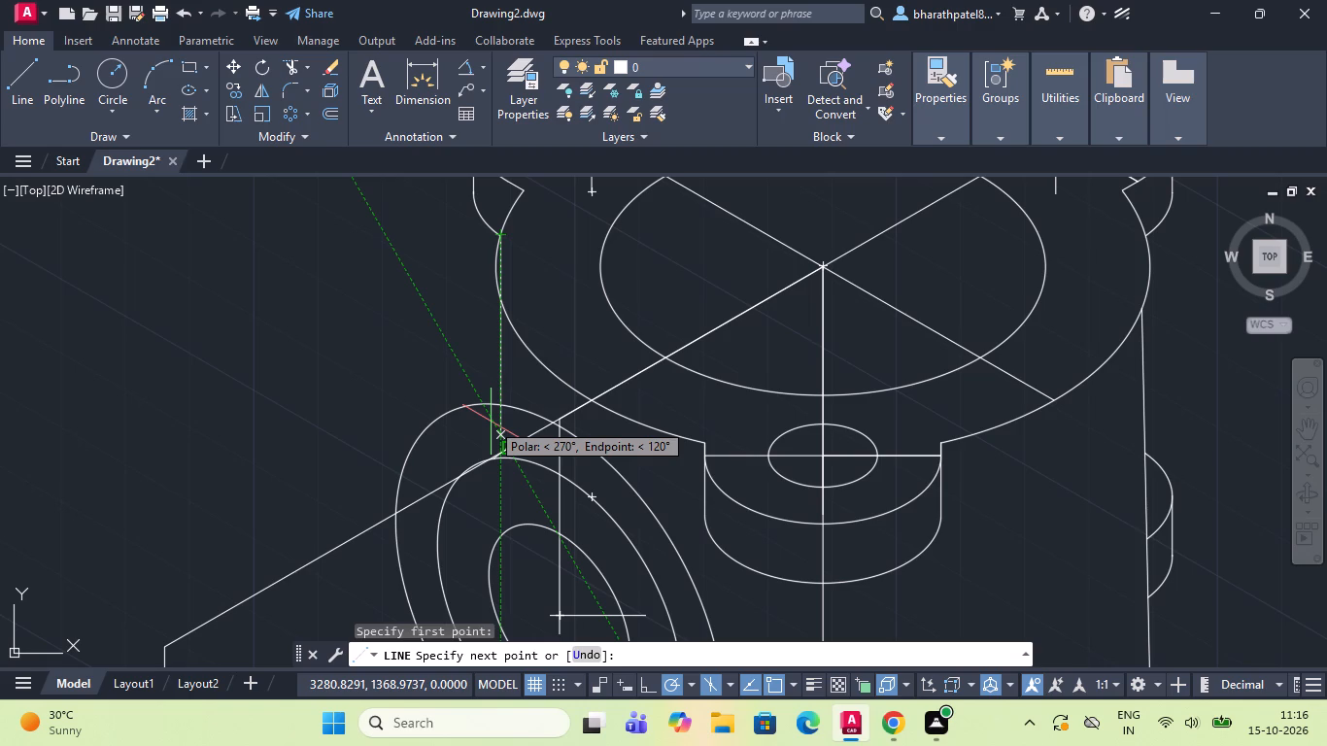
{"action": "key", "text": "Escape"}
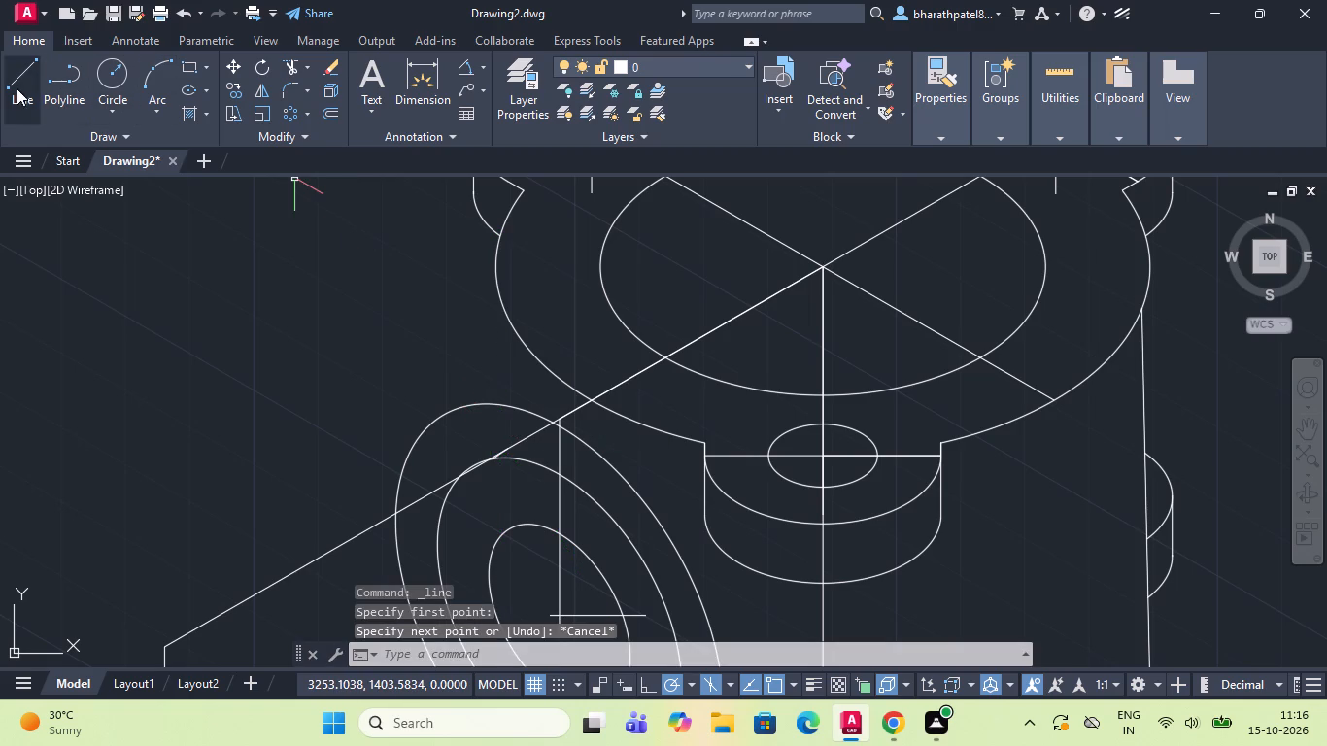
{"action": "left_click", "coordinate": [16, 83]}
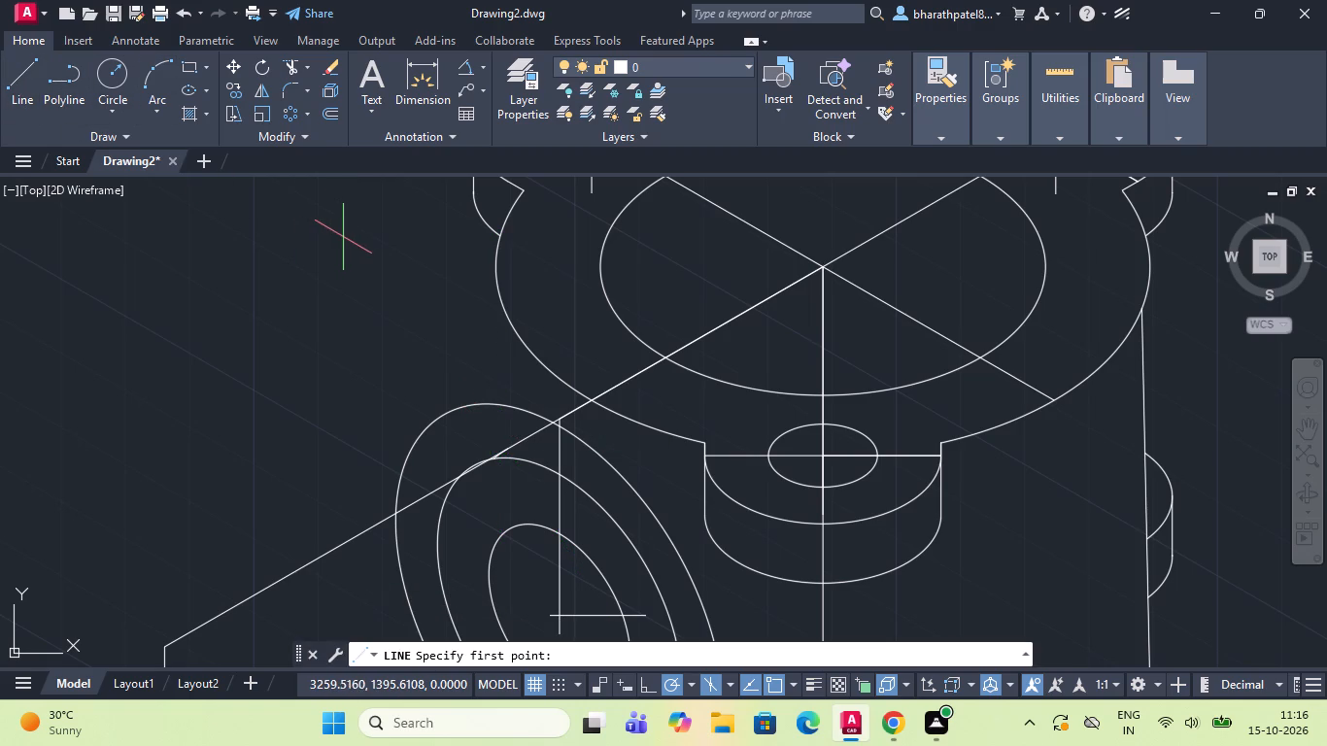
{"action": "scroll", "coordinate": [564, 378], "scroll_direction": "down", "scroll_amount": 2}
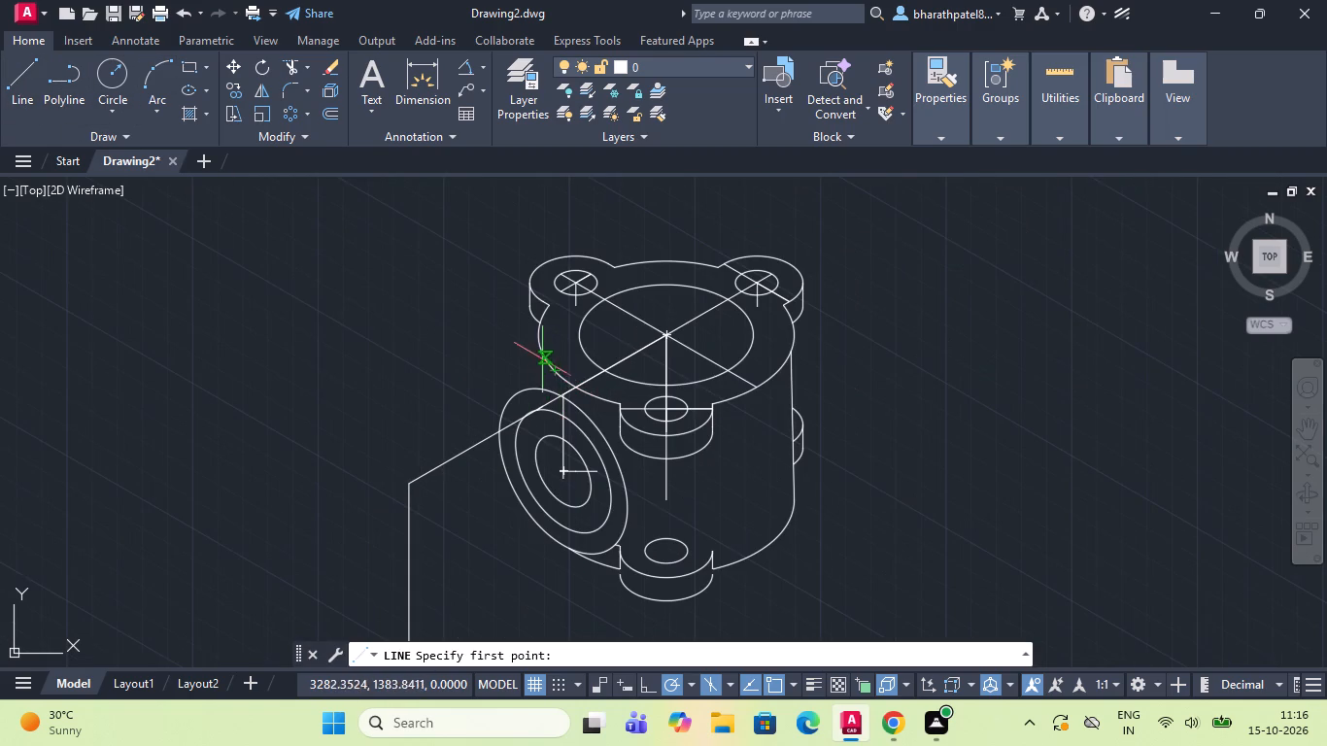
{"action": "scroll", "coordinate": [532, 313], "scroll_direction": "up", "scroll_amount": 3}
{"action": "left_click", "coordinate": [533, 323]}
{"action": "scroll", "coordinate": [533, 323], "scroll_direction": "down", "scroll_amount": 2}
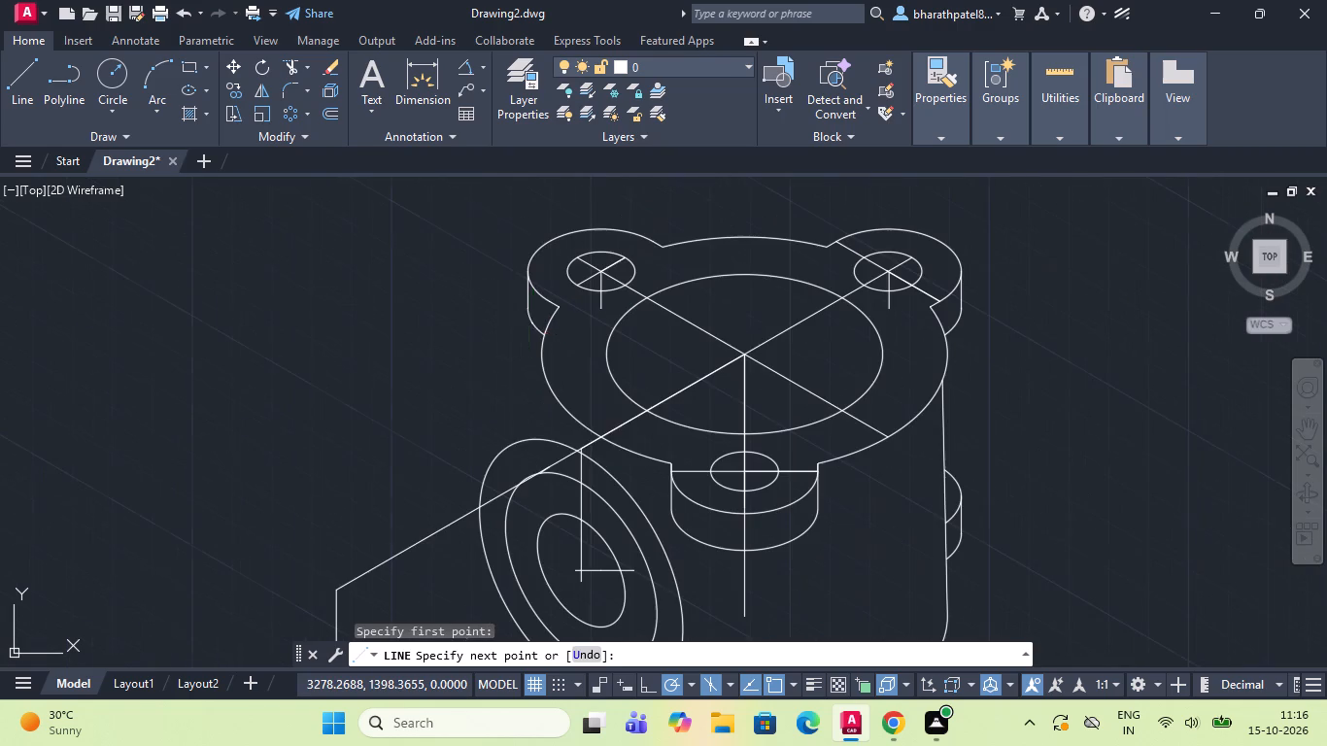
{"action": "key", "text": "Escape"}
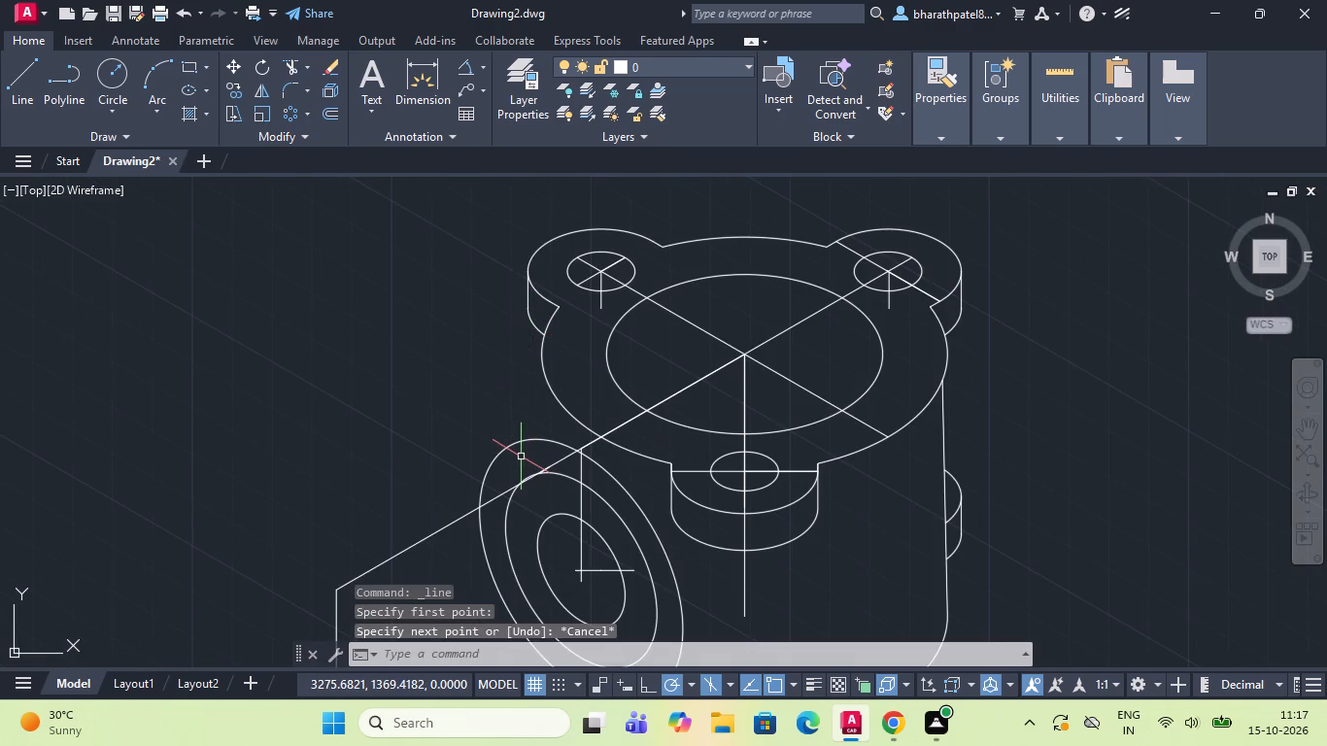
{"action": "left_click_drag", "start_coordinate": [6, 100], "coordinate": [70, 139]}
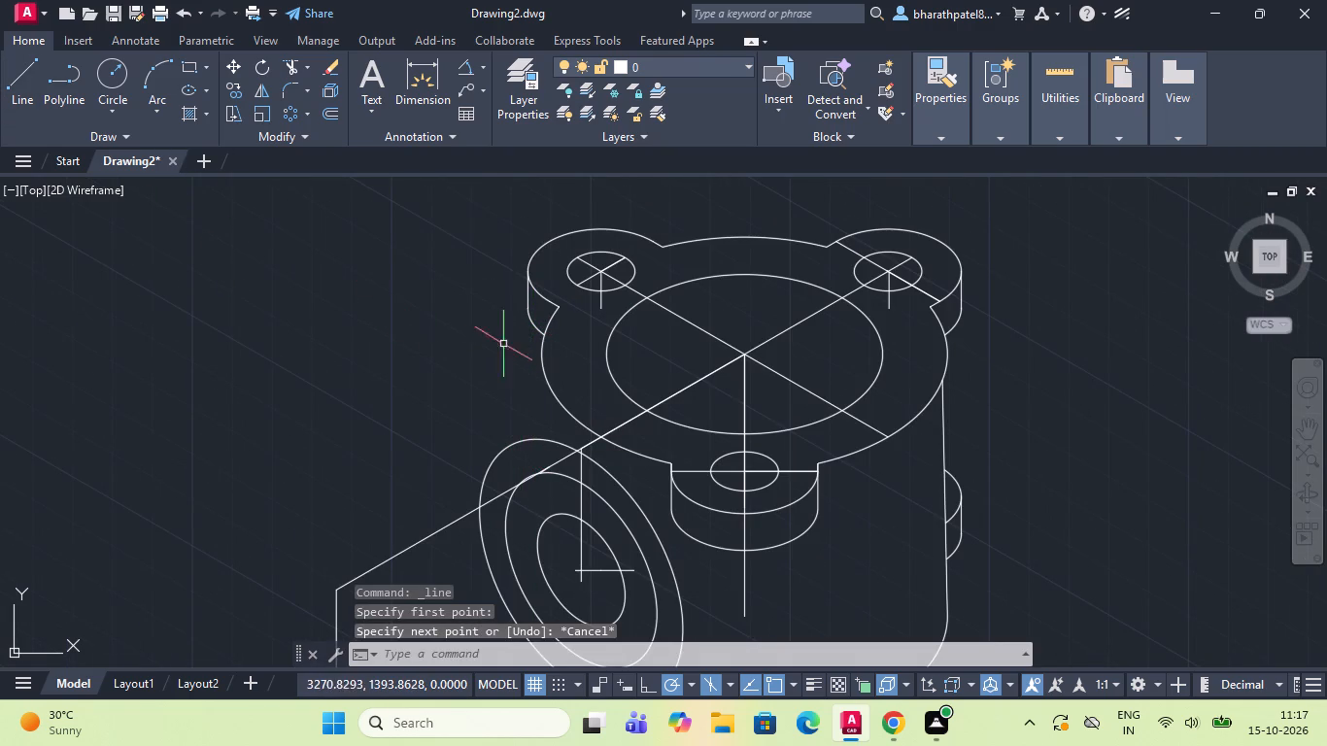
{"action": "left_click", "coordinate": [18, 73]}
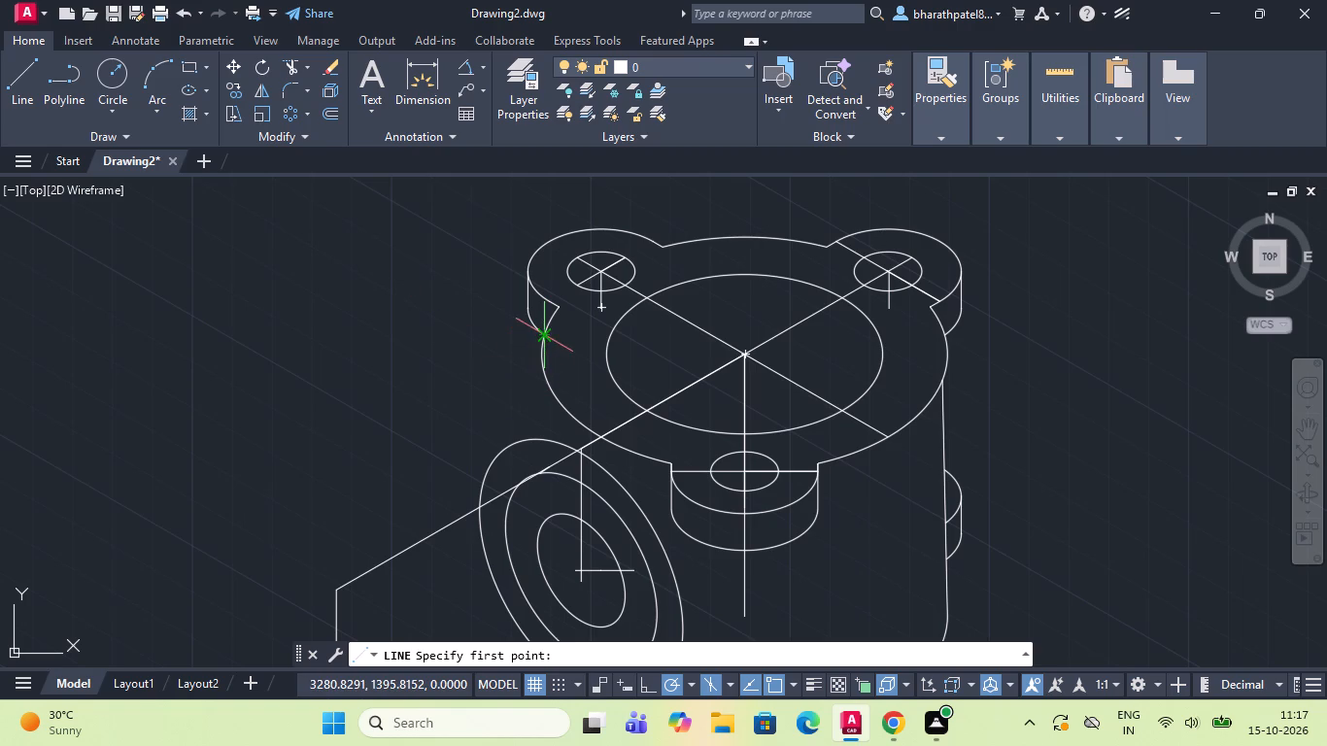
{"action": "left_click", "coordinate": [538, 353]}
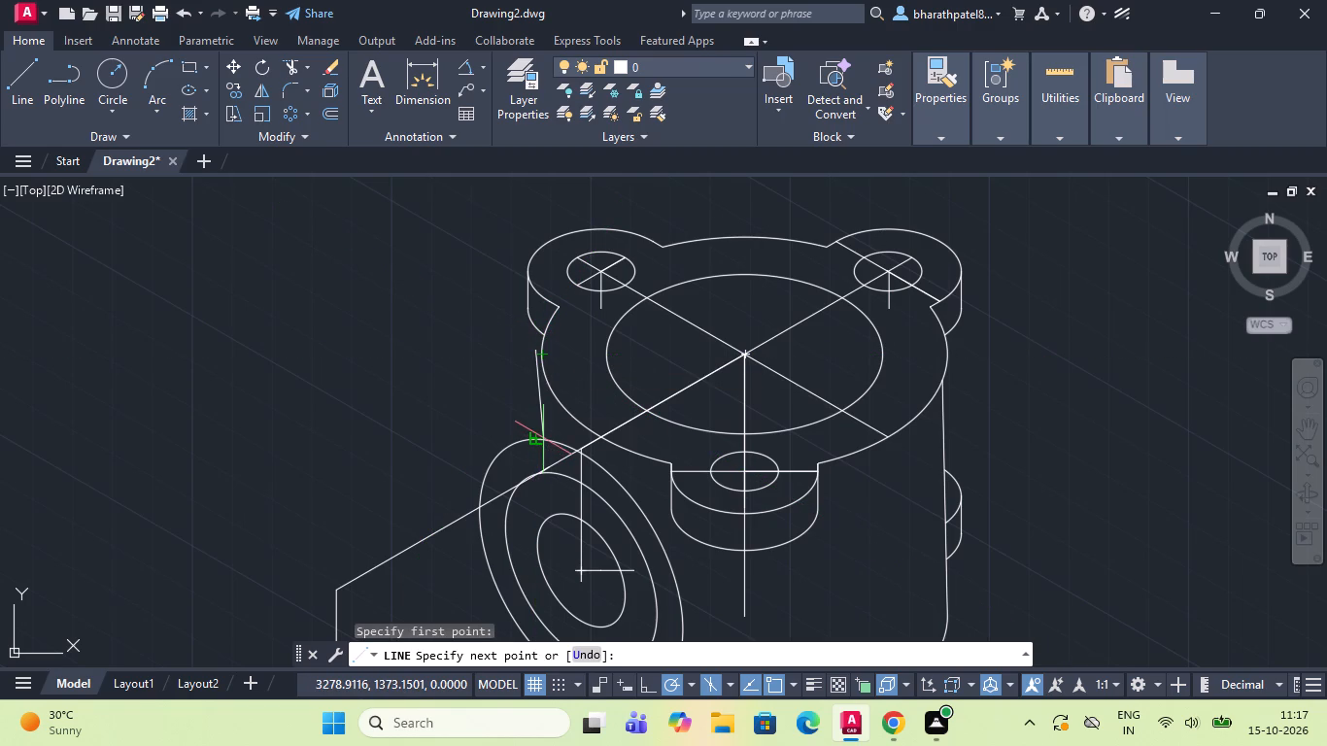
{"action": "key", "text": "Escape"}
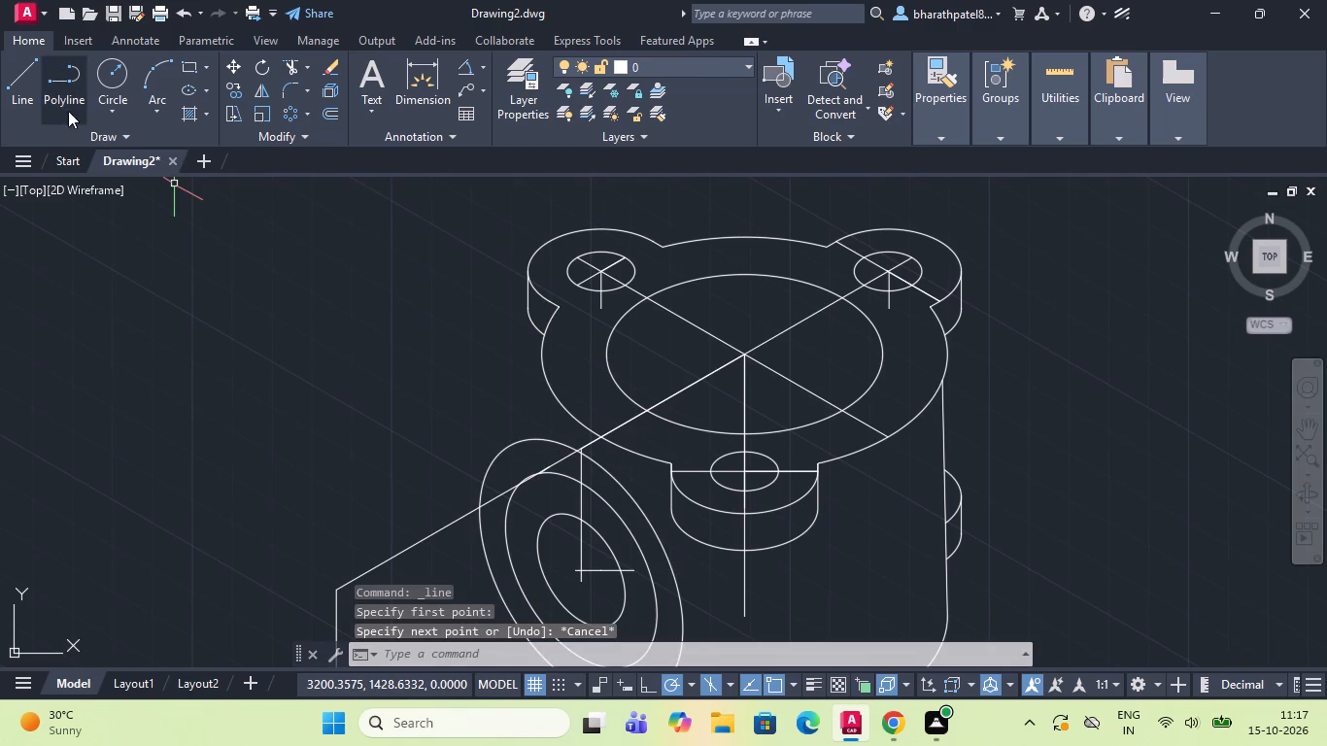
Draw the body's left vertical edge from the flange rim's leftmost point, about 21 units down, and trim the excess inside the side boss's outer ellipse.
{"action": "left_click", "coordinate": [19, 85]}
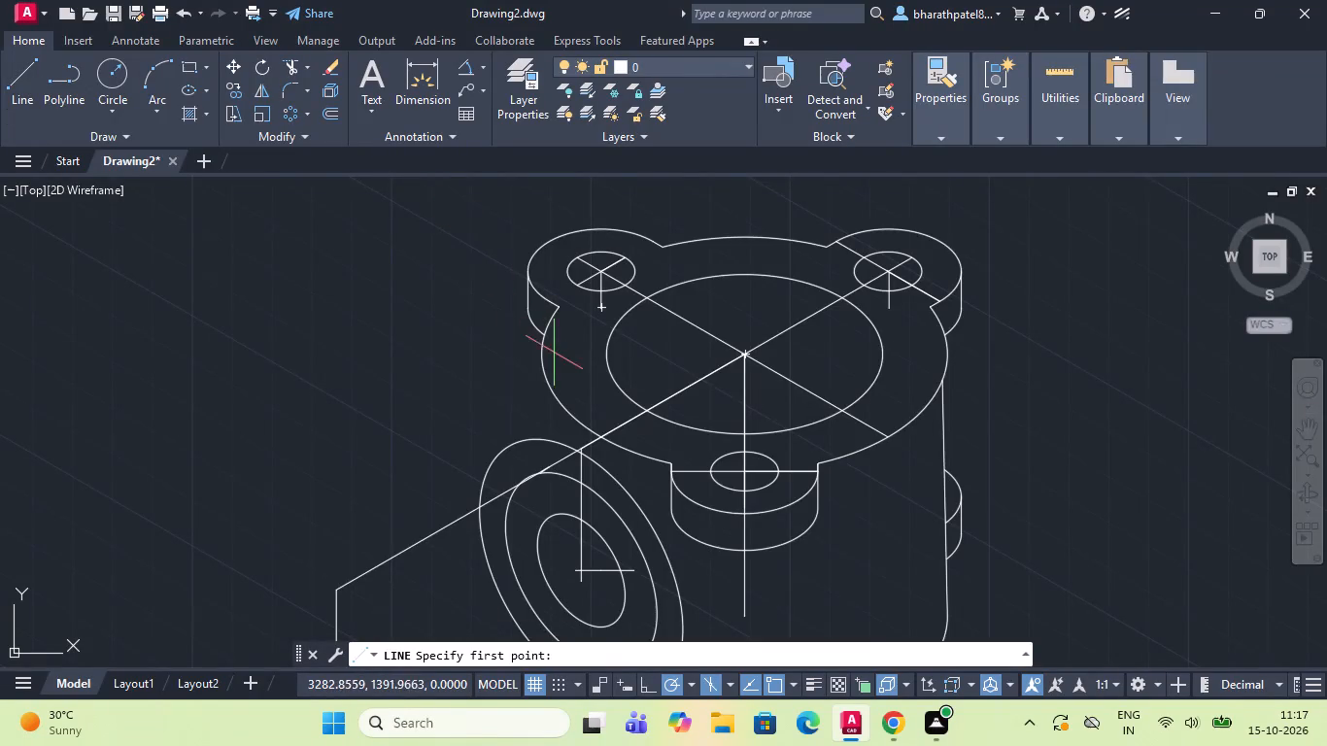
{"action": "scroll", "coordinate": [551, 346], "scroll_direction": "down", "scroll_amount": 1}
{"action": "scroll", "coordinate": [546, 384], "scroll_direction": "up", "scroll_amount": 3}
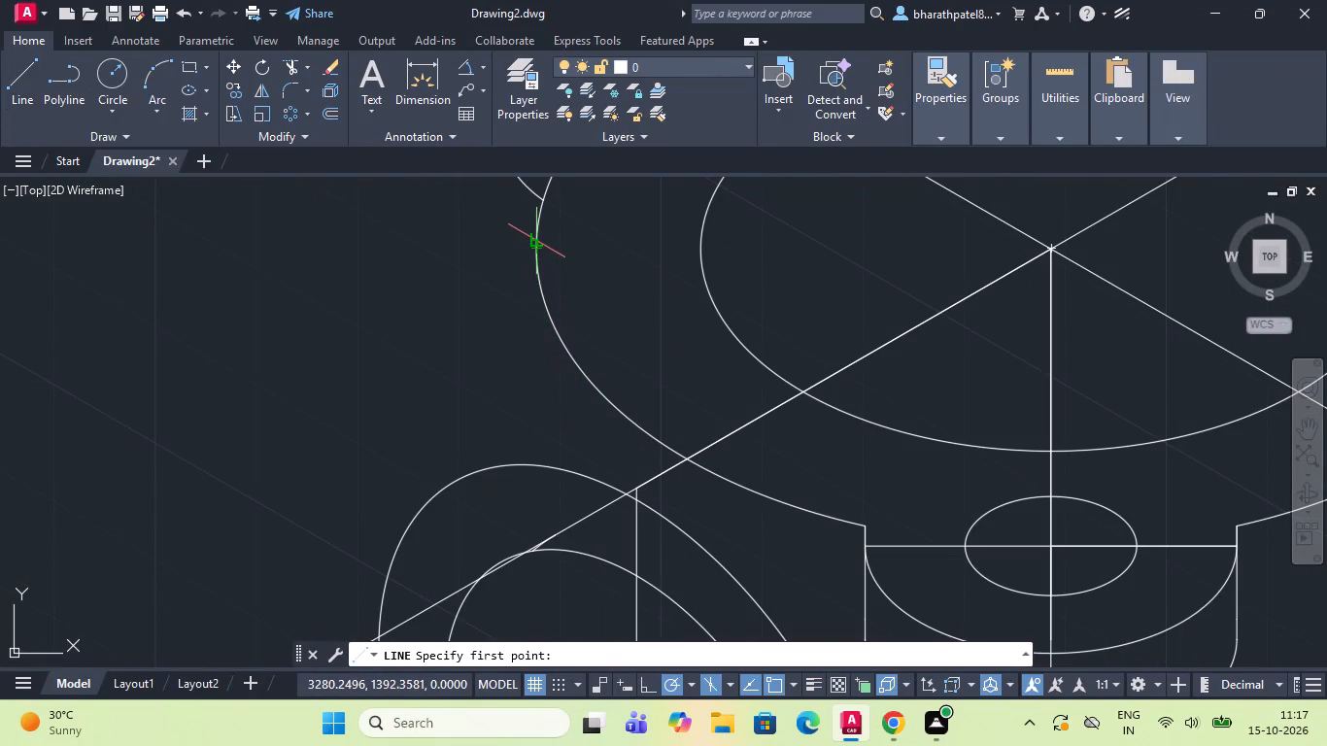
{"action": "left_click", "coordinate": [538, 249]}
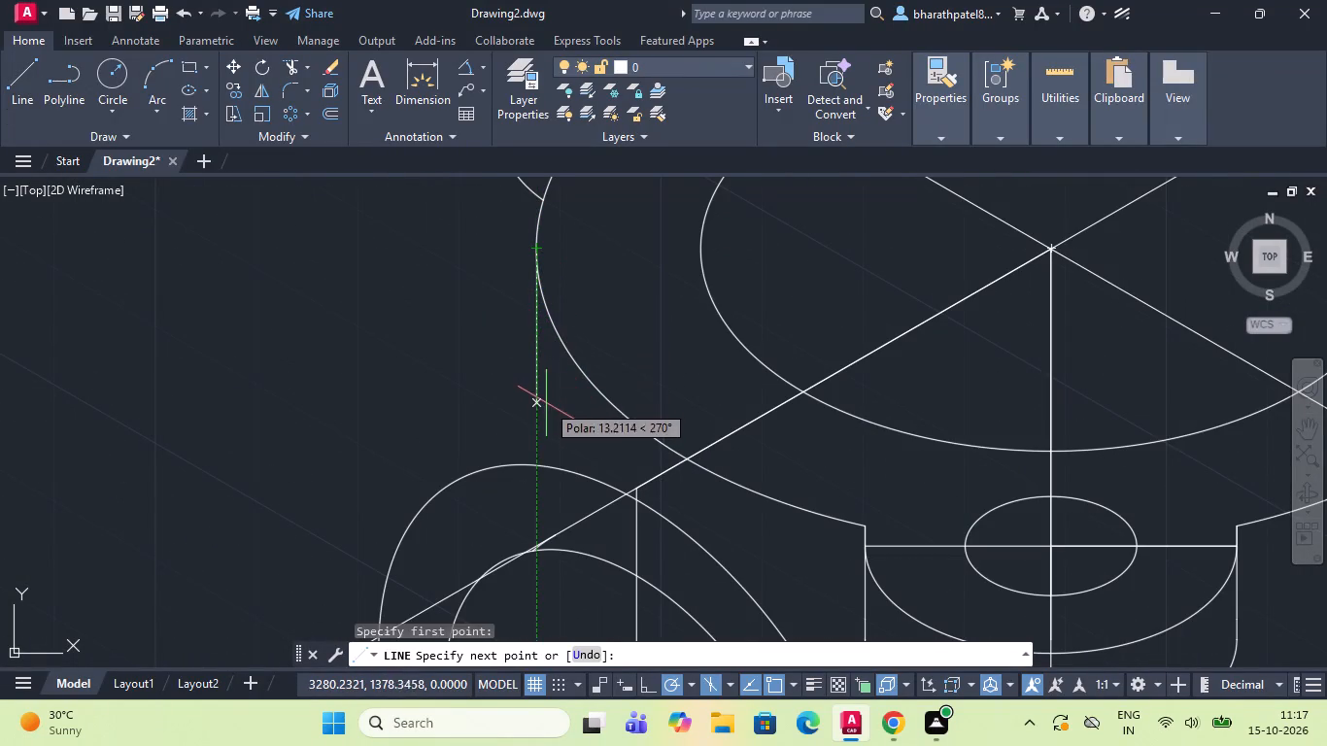
{"action": "left_click", "coordinate": [532, 493]}
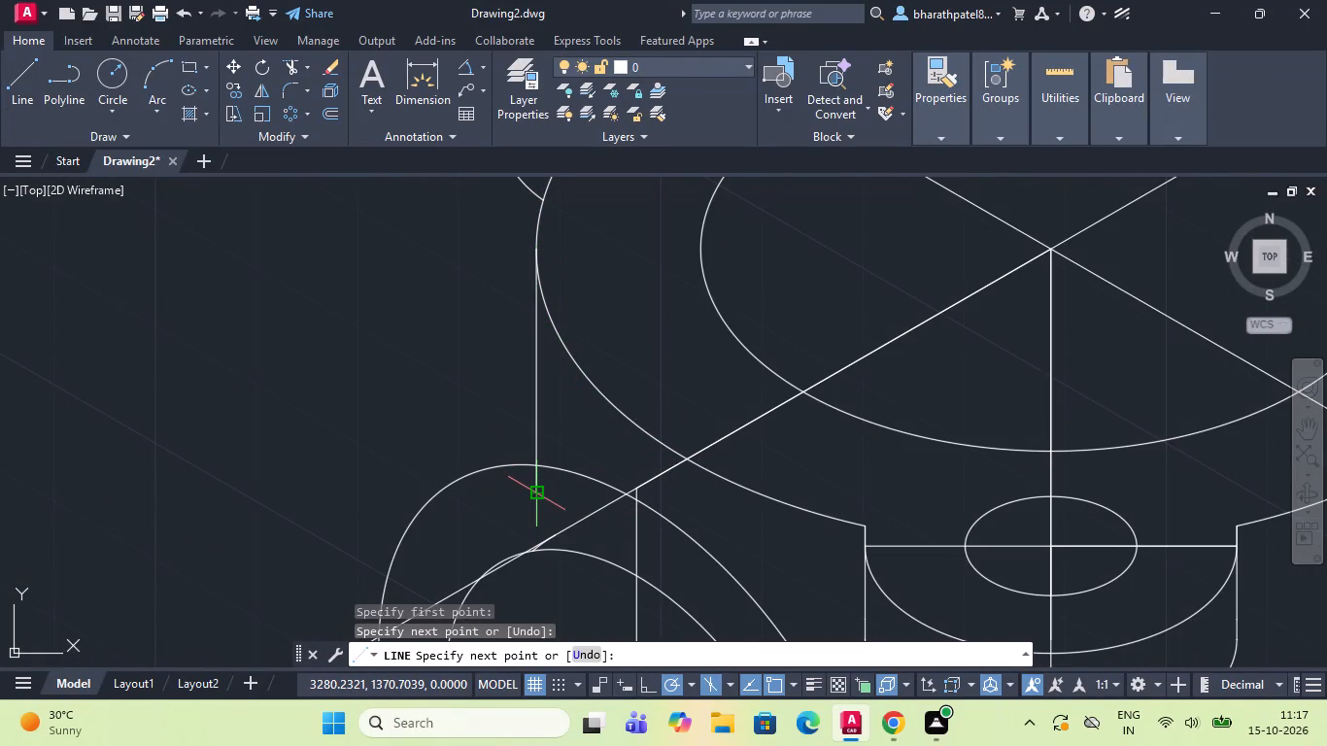
{"action": "key", "text": "Escape"}
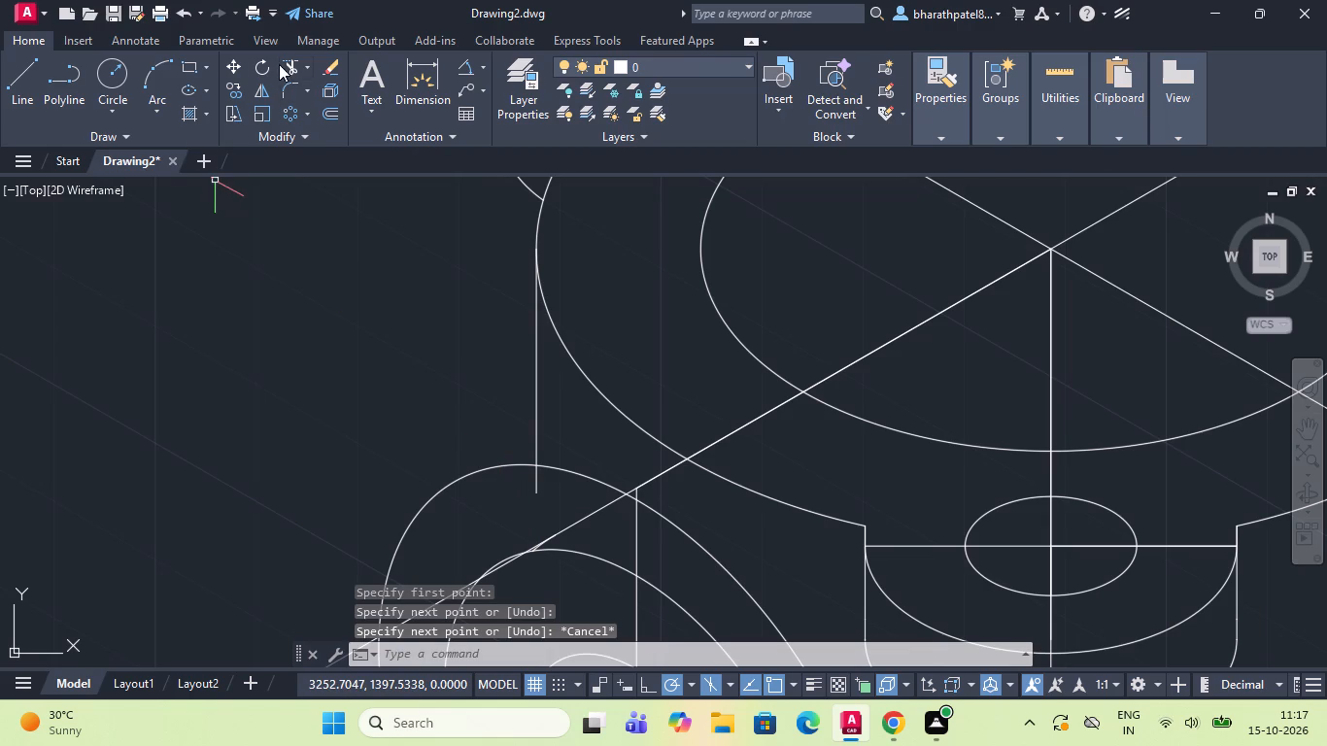
{"action": "left_click", "coordinate": [288, 64]}
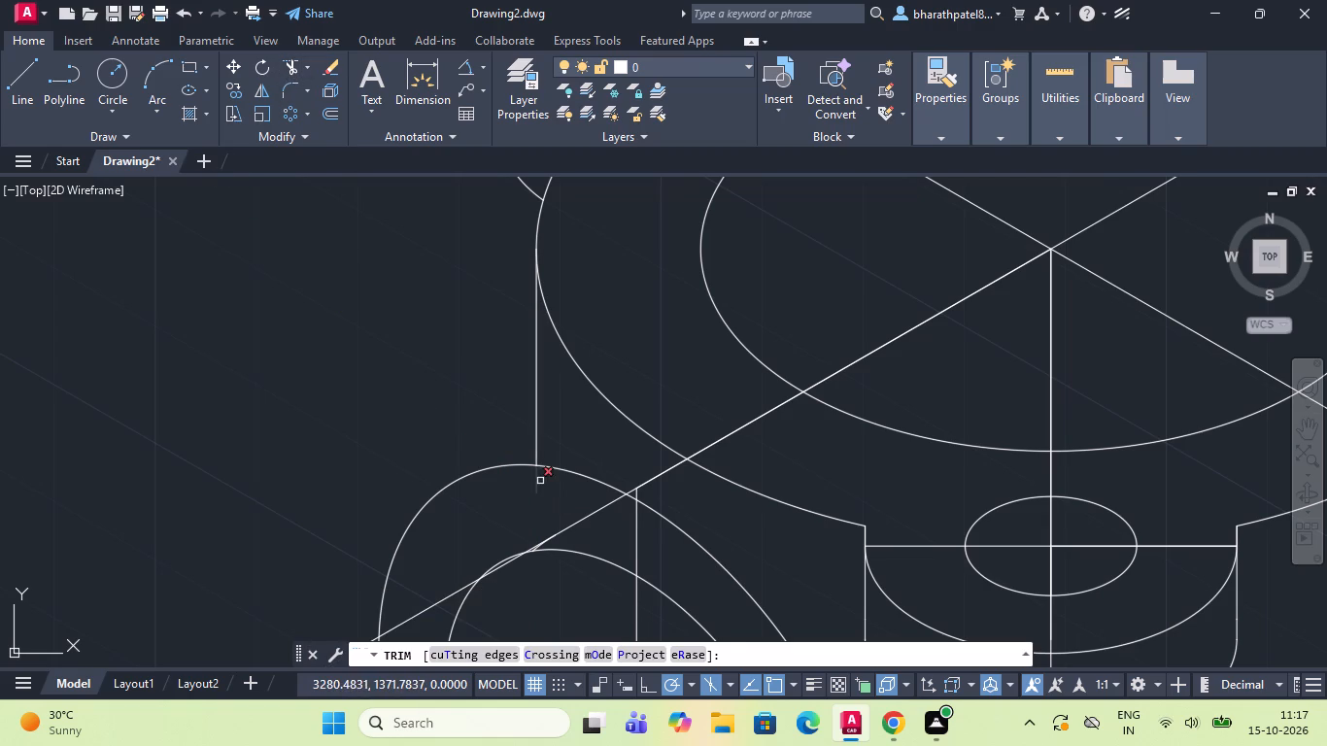
{"action": "left_click", "coordinate": [535, 481]}
{"action": "scroll", "coordinate": [535, 481], "scroll_direction": "down", "scroll_amount": 3}
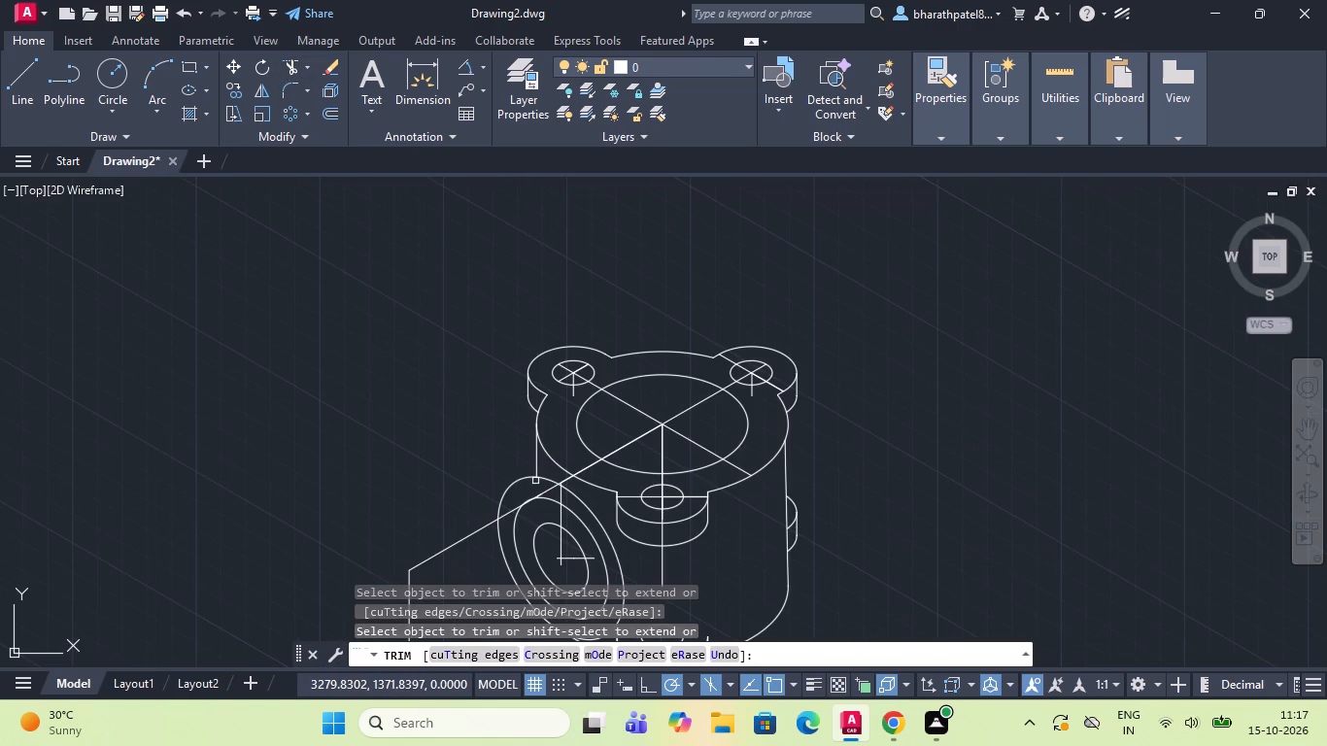
Trim the part of the body's vertical centreline that extends below the upper front lobe.
{"action": "scroll", "coordinate": [577, 387], "scroll_direction": "down", "scroll_amount": 1}
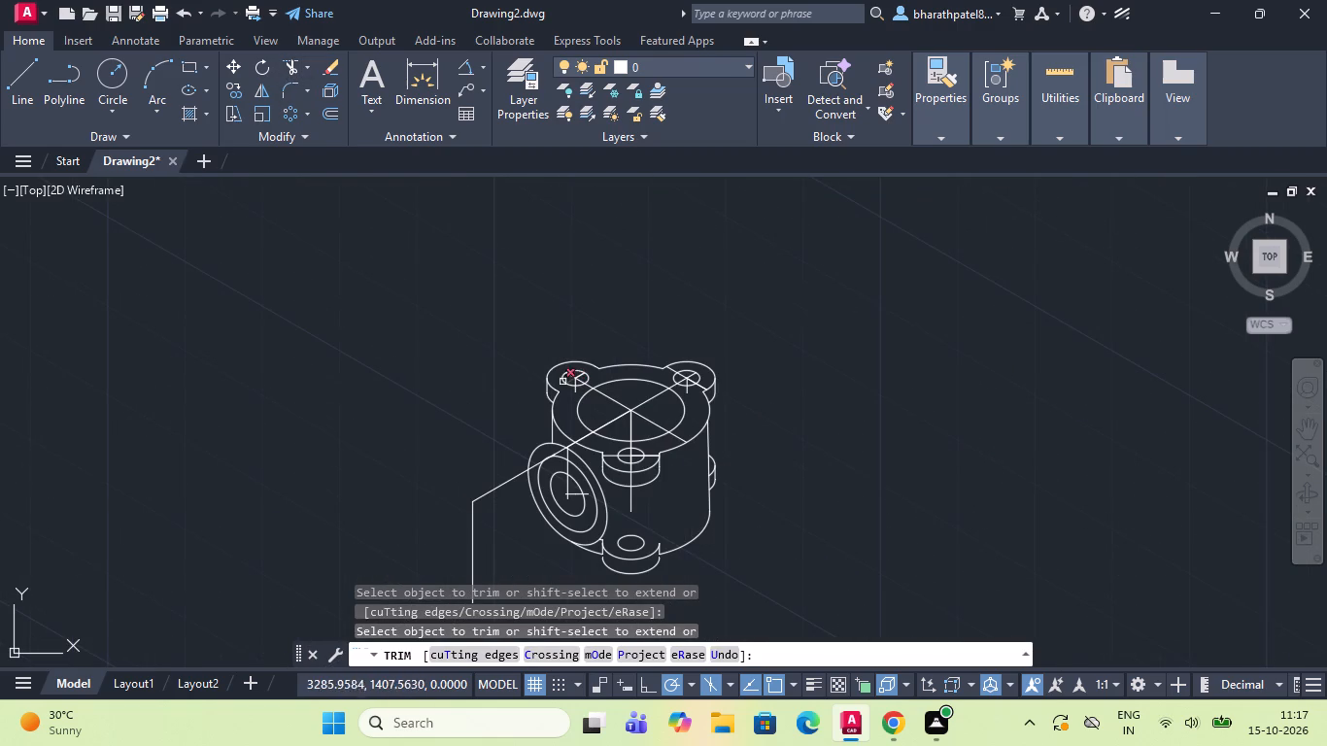
{"action": "left_click", "coordinate": [629, 500]}
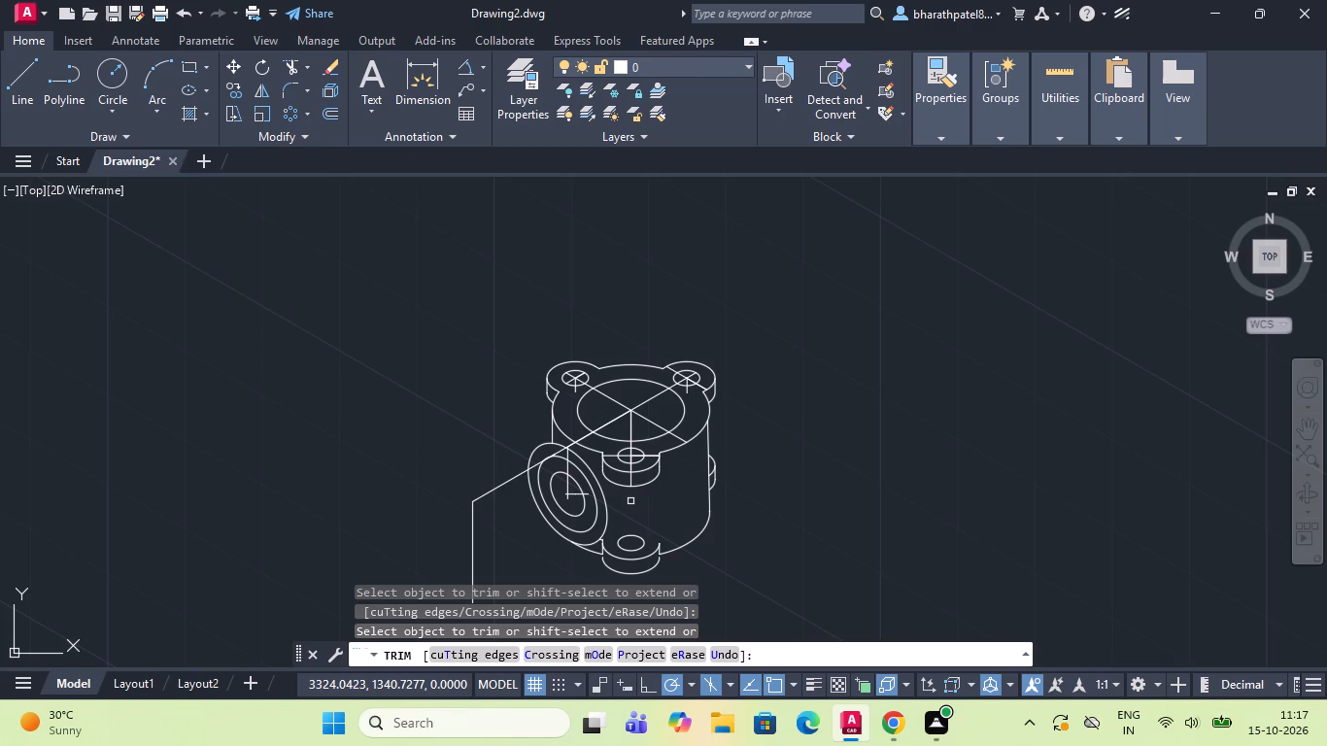
{"action": "scroll", "coordinate": [639, 547], "scroll_direction": "up", "scroll_amount": 2}
{"action": "scroll", "coordinate": [664, 527], "scroll_direction": "down", "scroll_amount": 1}
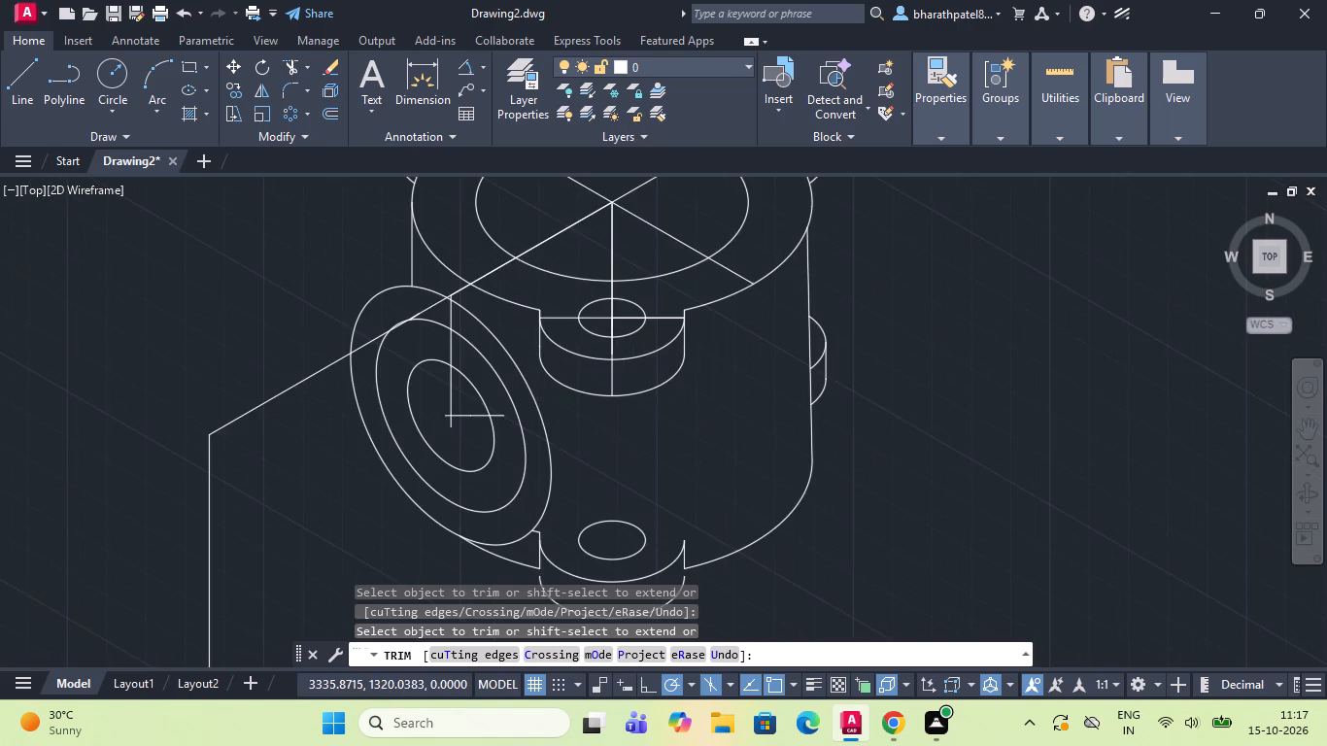
{"action": "scroll", "coordinate": [706, 562], "scroll_direction": "up", "scroll_amount": 2}
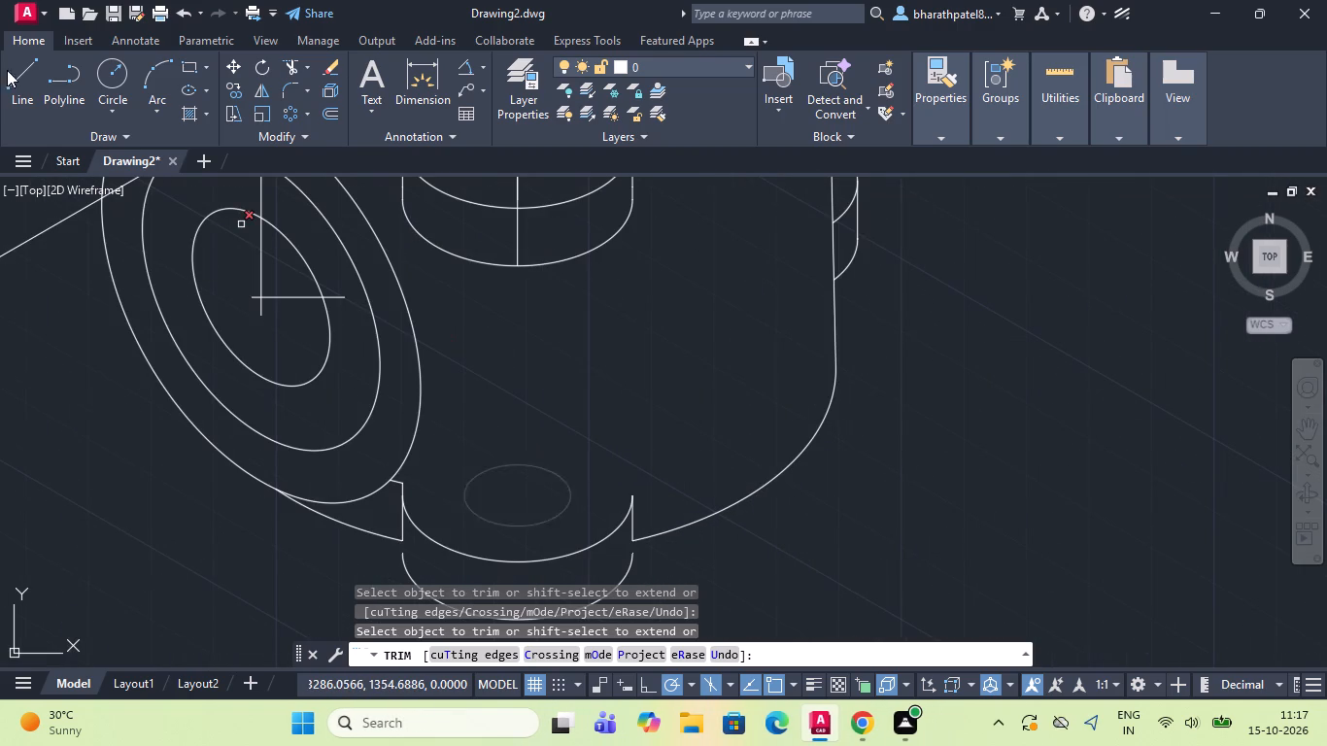
Draw a vertical line about 1.7 units long from the lower front lobe's bottom arc's right end up to the body's bottom arc.
{"action": "left_click", "coordinate": [12, 77]}
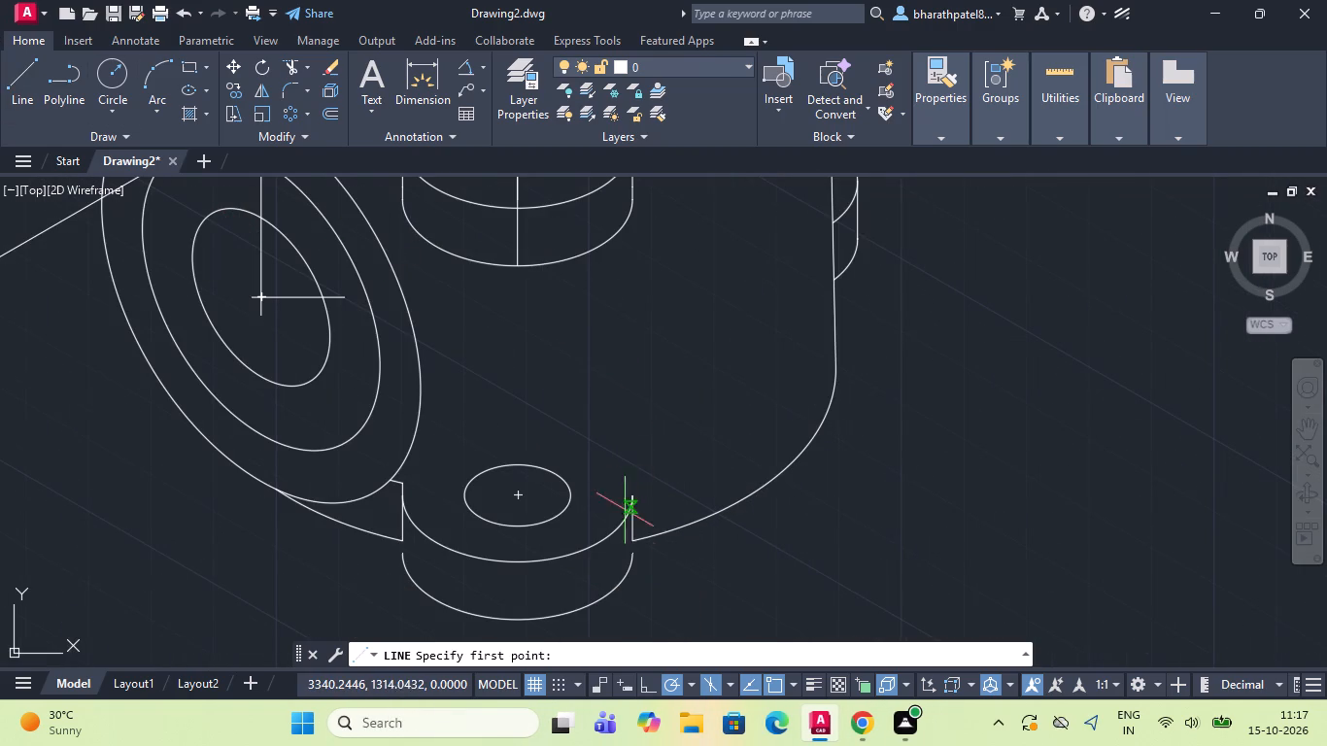
{"action": "scroll", "coordinate": [639, 547], "scroll_direction": "up", "scroll_amount": 4}
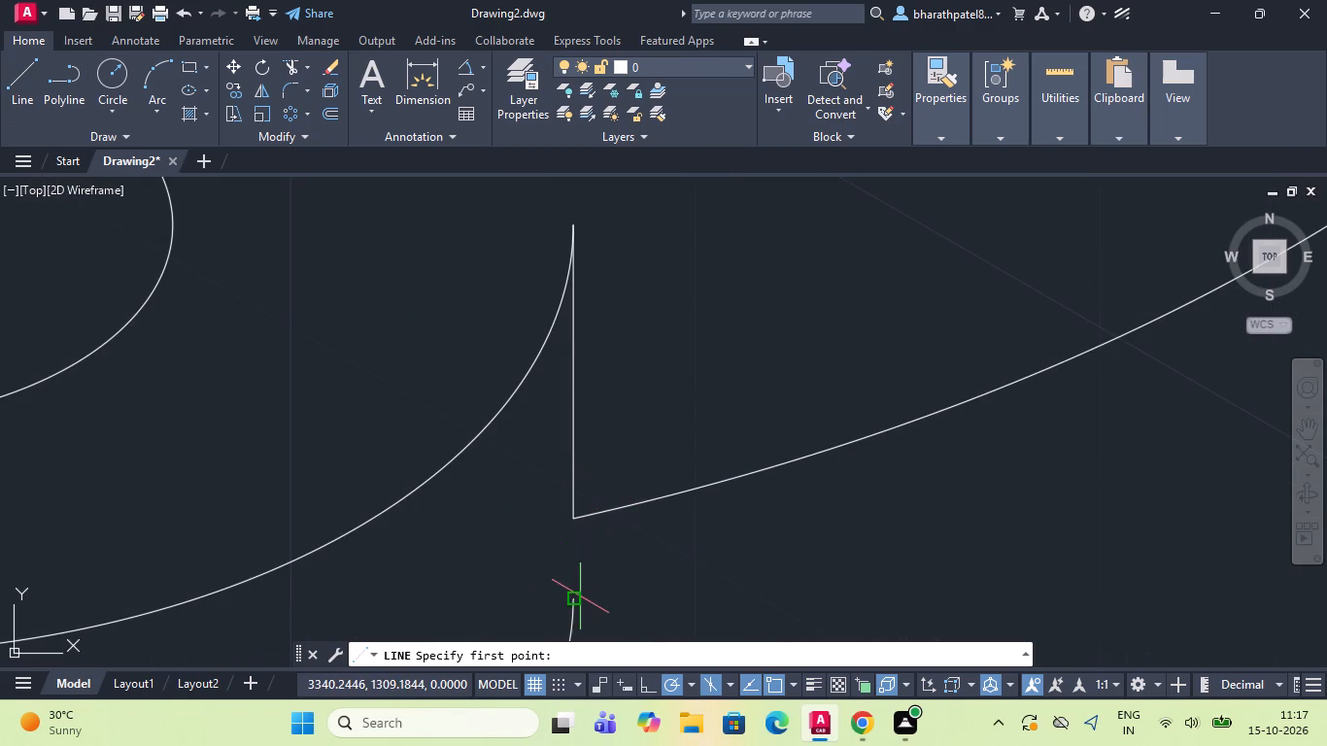
{"action": "left_click", "coordinate": [575, 597]}
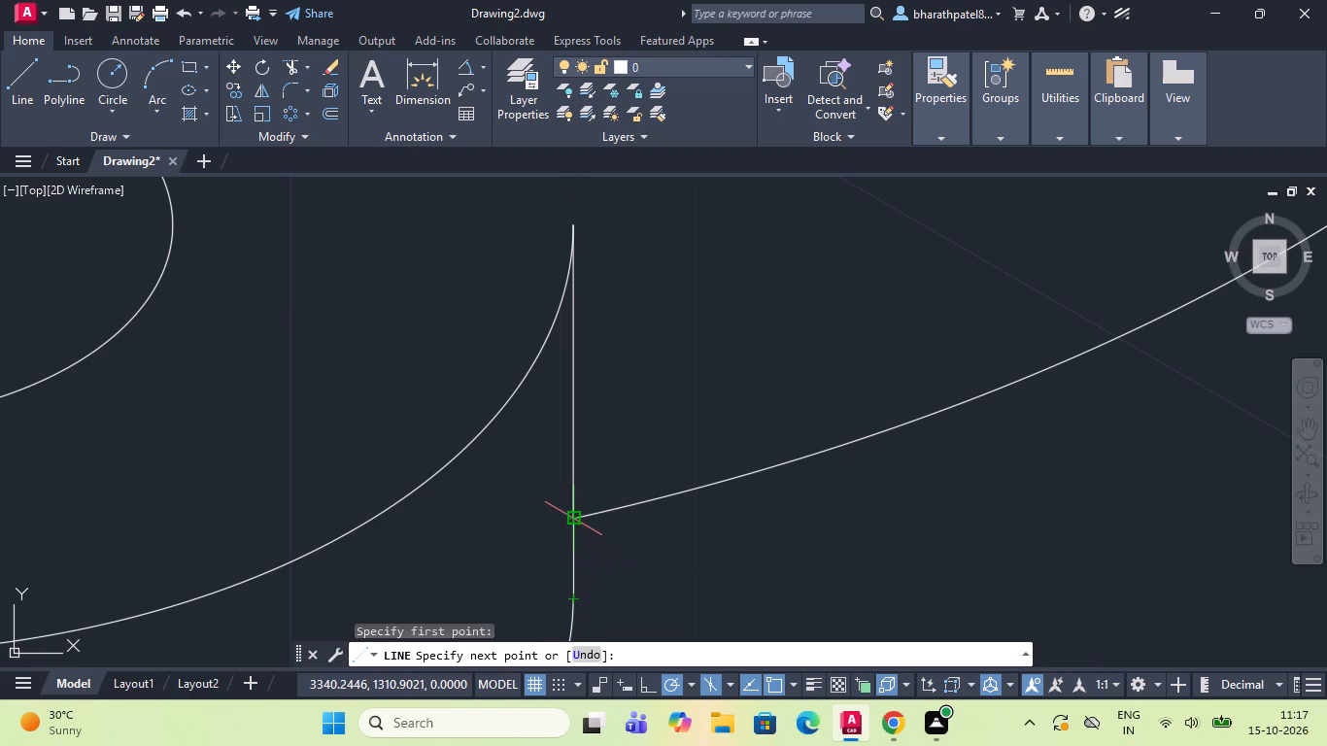
{"action": "left_click", "coordinate": [578, 523]}
{"action": "key", "text": "Escape"}
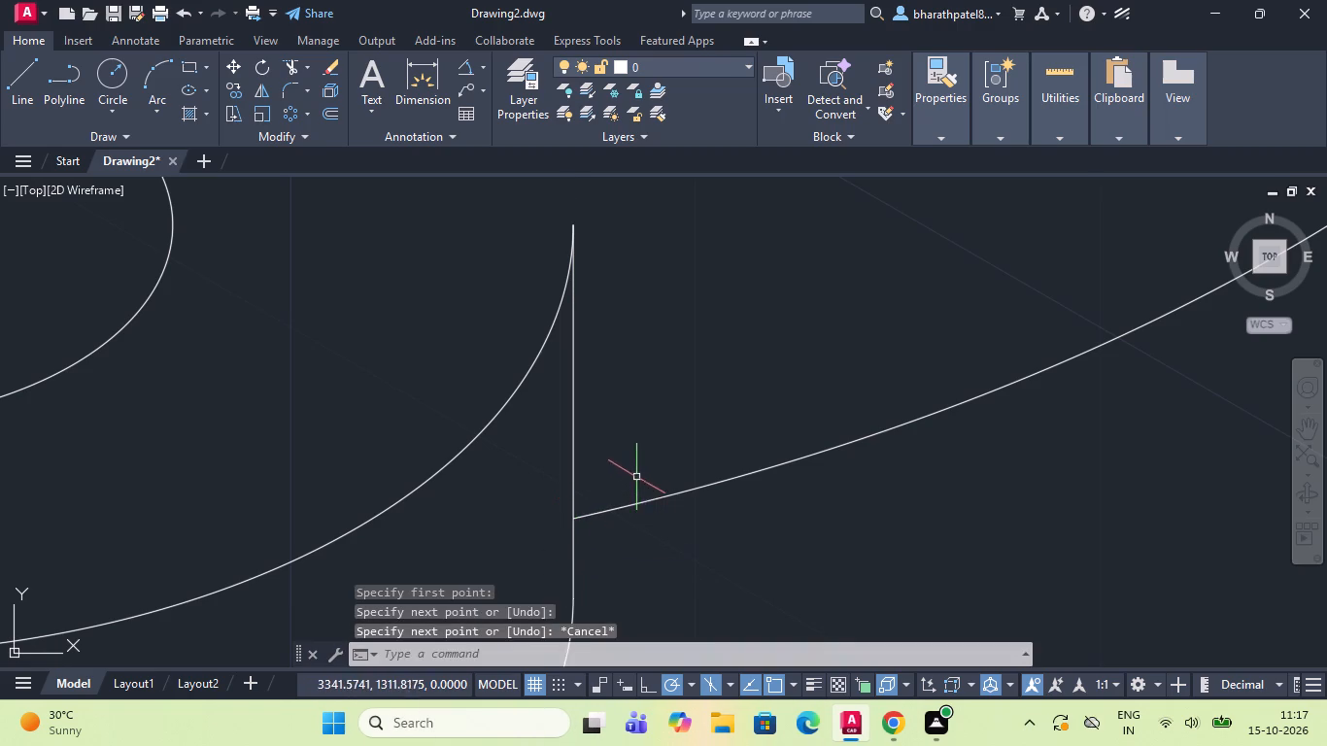
Draw a vertical line about 1.7 units long from the lower front lobe's bottom arc's left end up to the body's bottom arc.
{"action": "scroll", "coordinate": [621, 458], "scroll_direction": "down", "scroll_amount": 4}
{"action": "scroll", "coordinate": [353, 475], "scroll_direction": "up", "scroll_amount": 2}
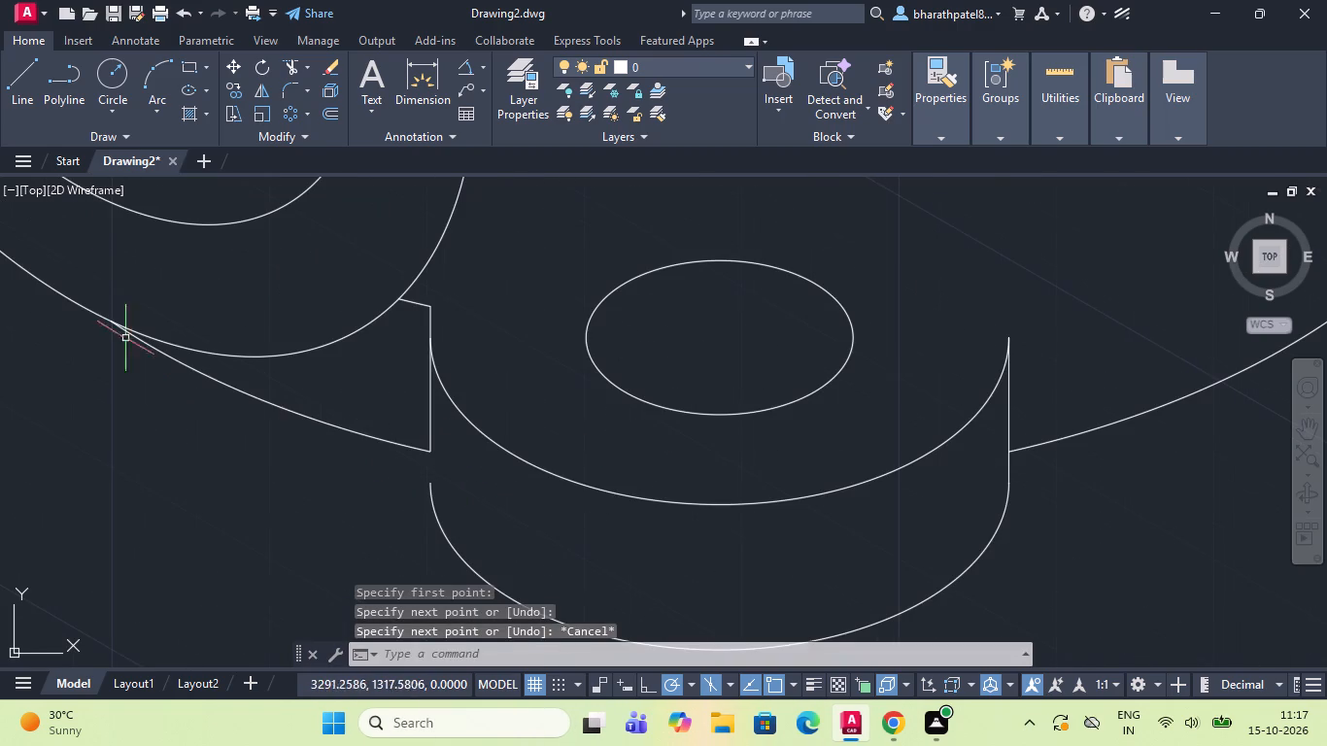
{"action": "left_click", "coordinate": [18, 90]}
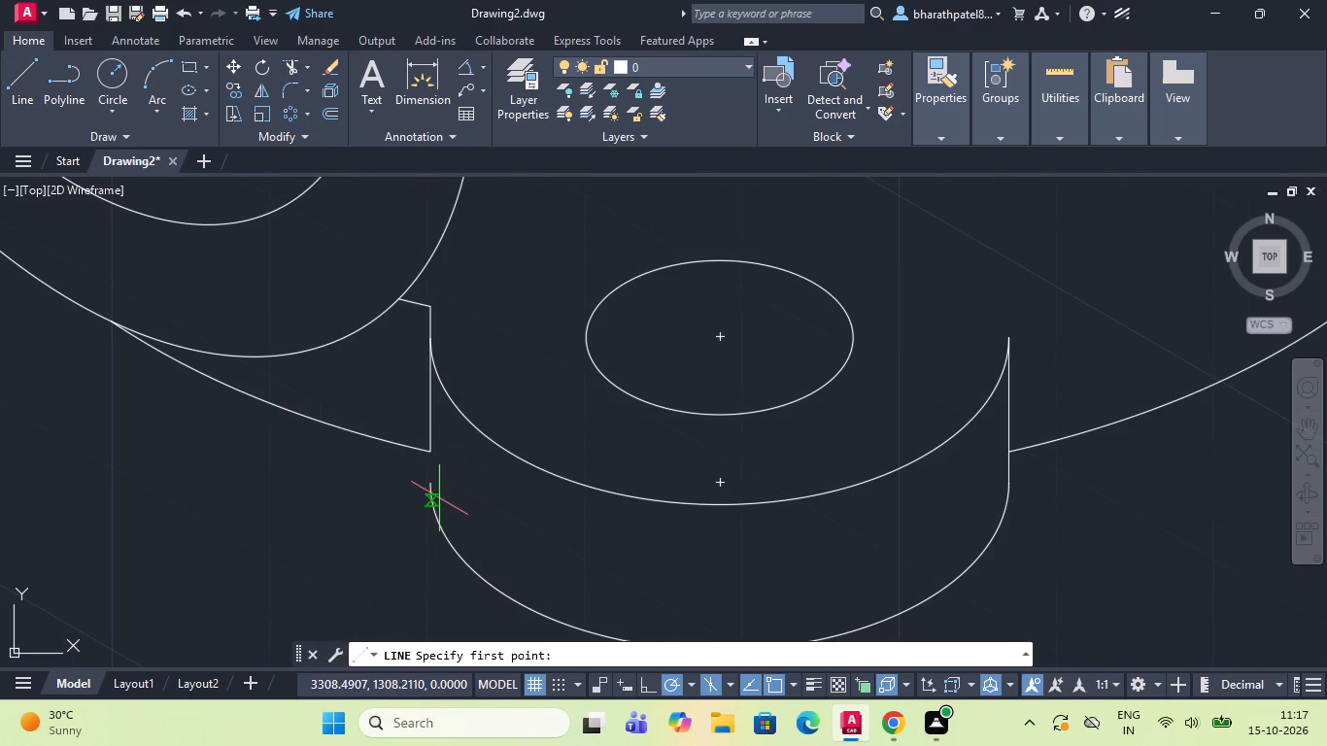
{"action": "scroll", "coordinate": [433, 487], "scroll_direction": "up", "scroll_amount": 3}
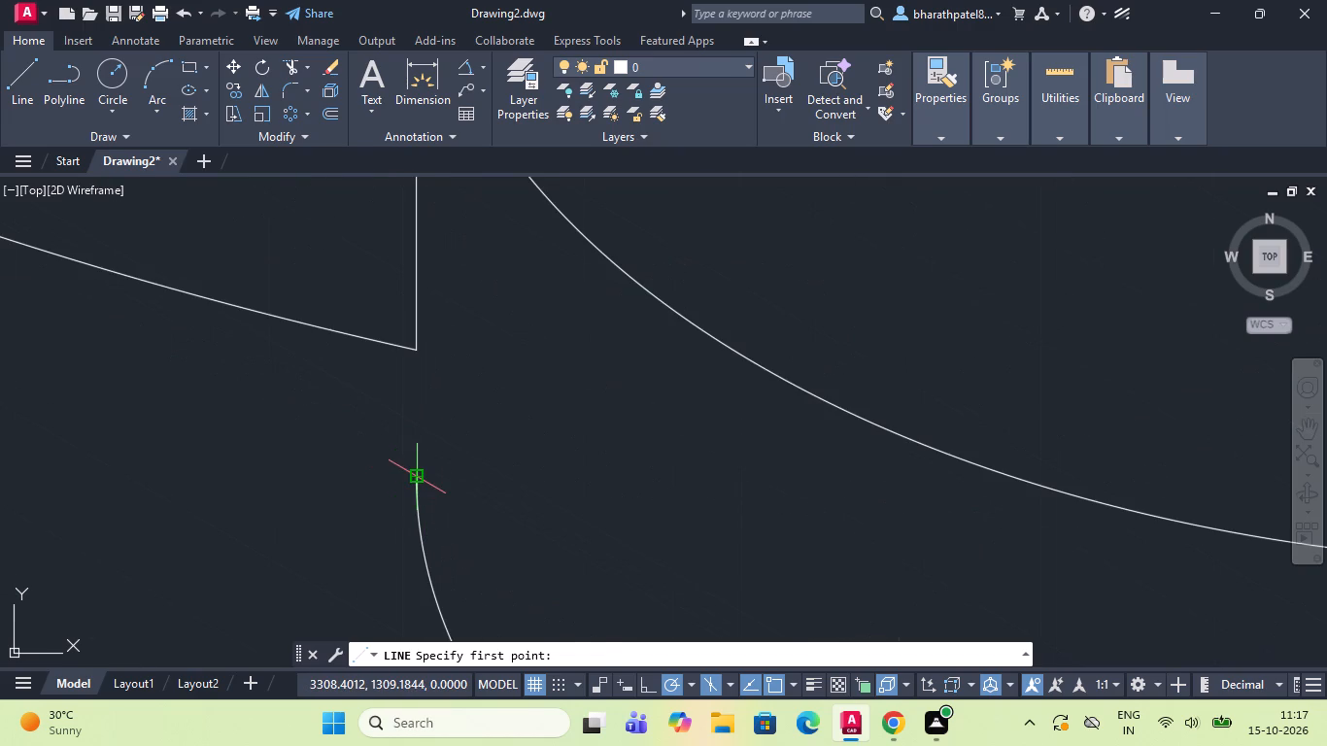
{"action": "left_click", "coordinate": [417, 476]}
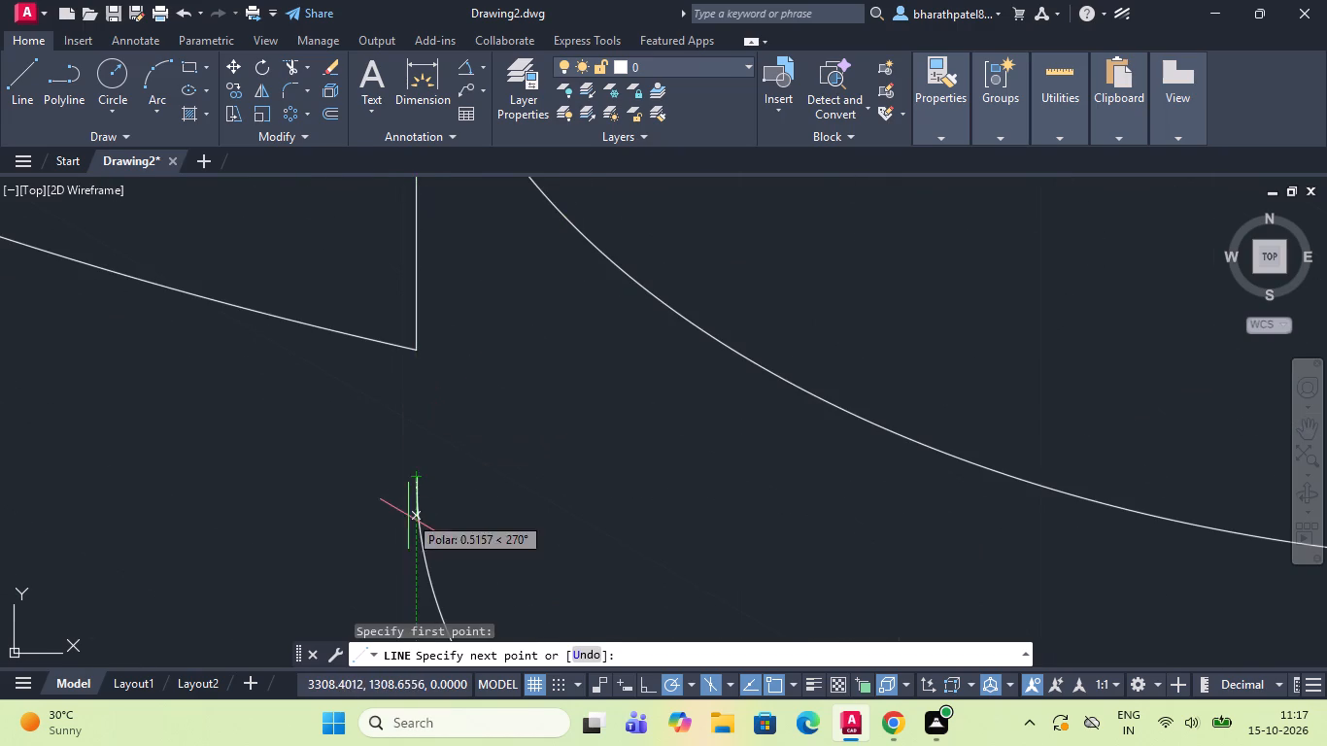
{"action": "scroll", "coordinate": [411, 516], "scroll_direction": "up", "scroll_amount": 3}
{"action": "scroll", "coordinate": [409, 513], "scroll_direction": "down", "scroll_amount": 3}
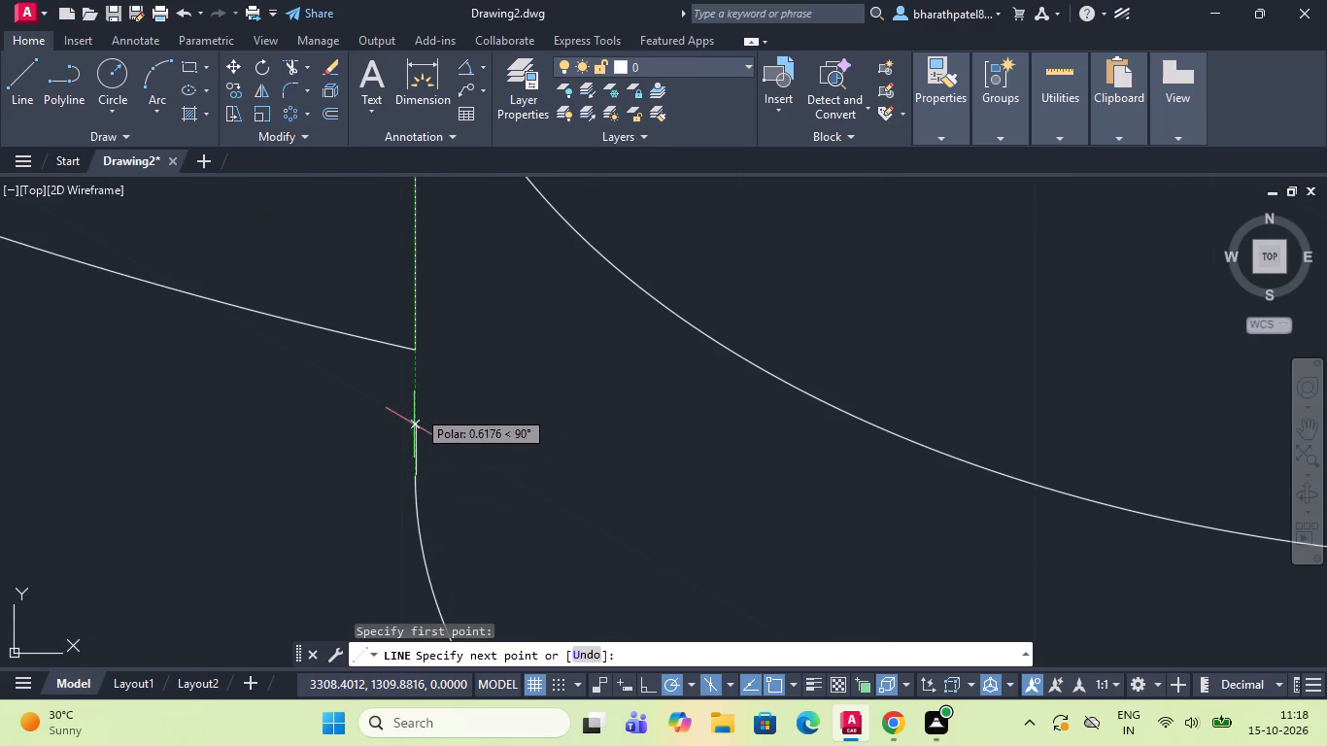
{"action": "left_click", "coordinate": [414, 349]}
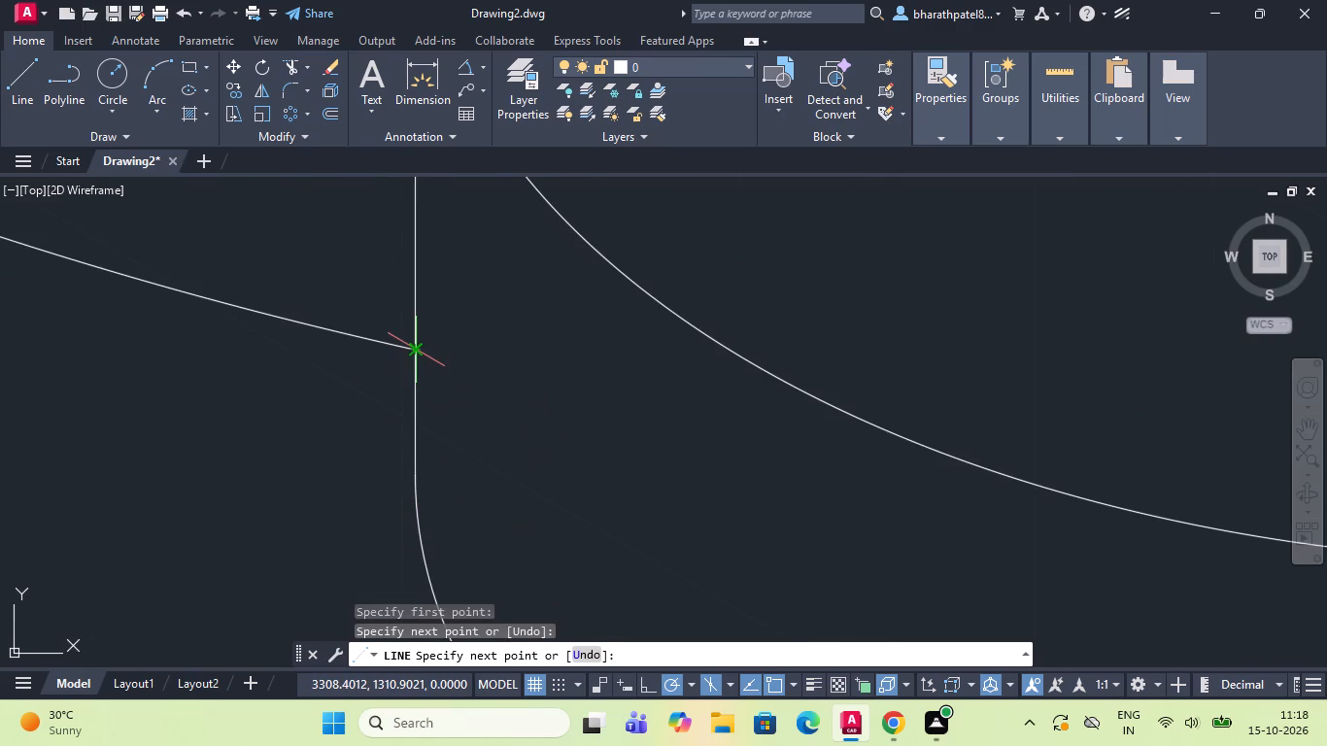
{"action": "key", "text": "Escape"}
{"action": "scroll", "coordinate": [462, 401], "scroll_direction": "down", "scroll_amount": 5}
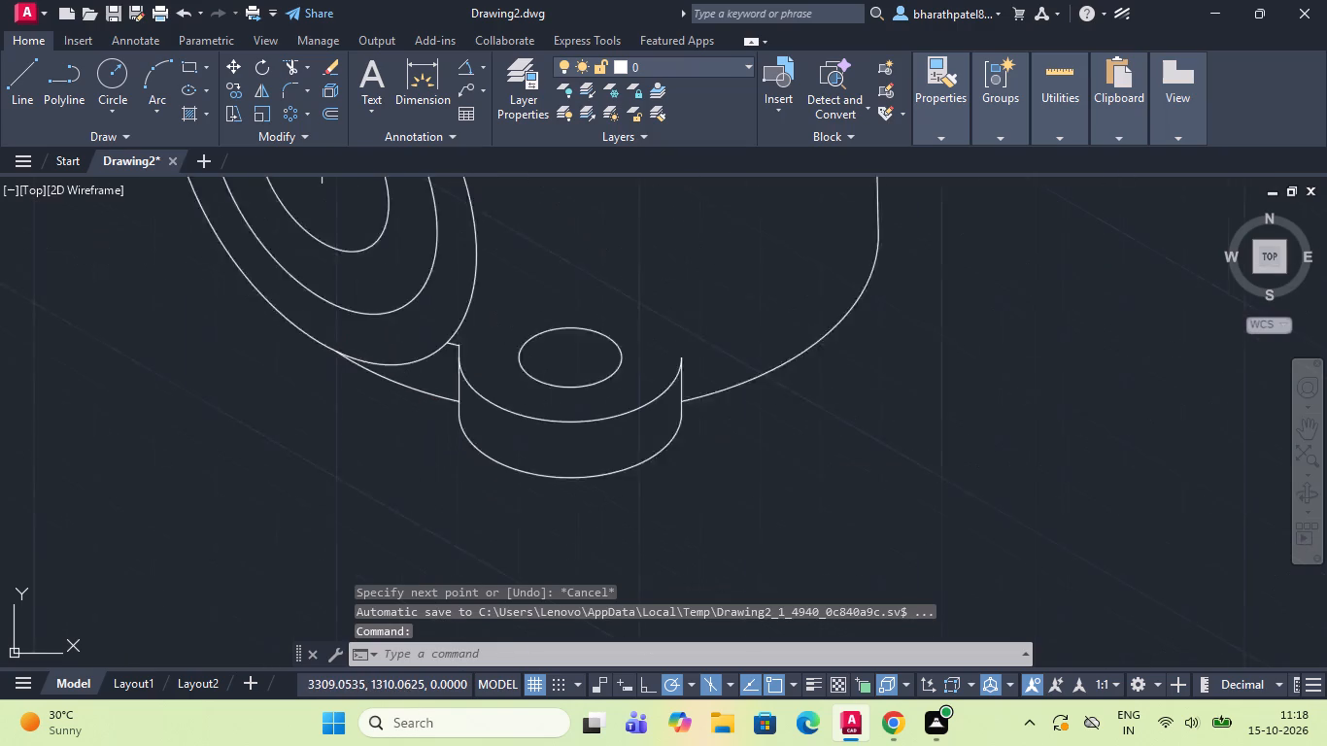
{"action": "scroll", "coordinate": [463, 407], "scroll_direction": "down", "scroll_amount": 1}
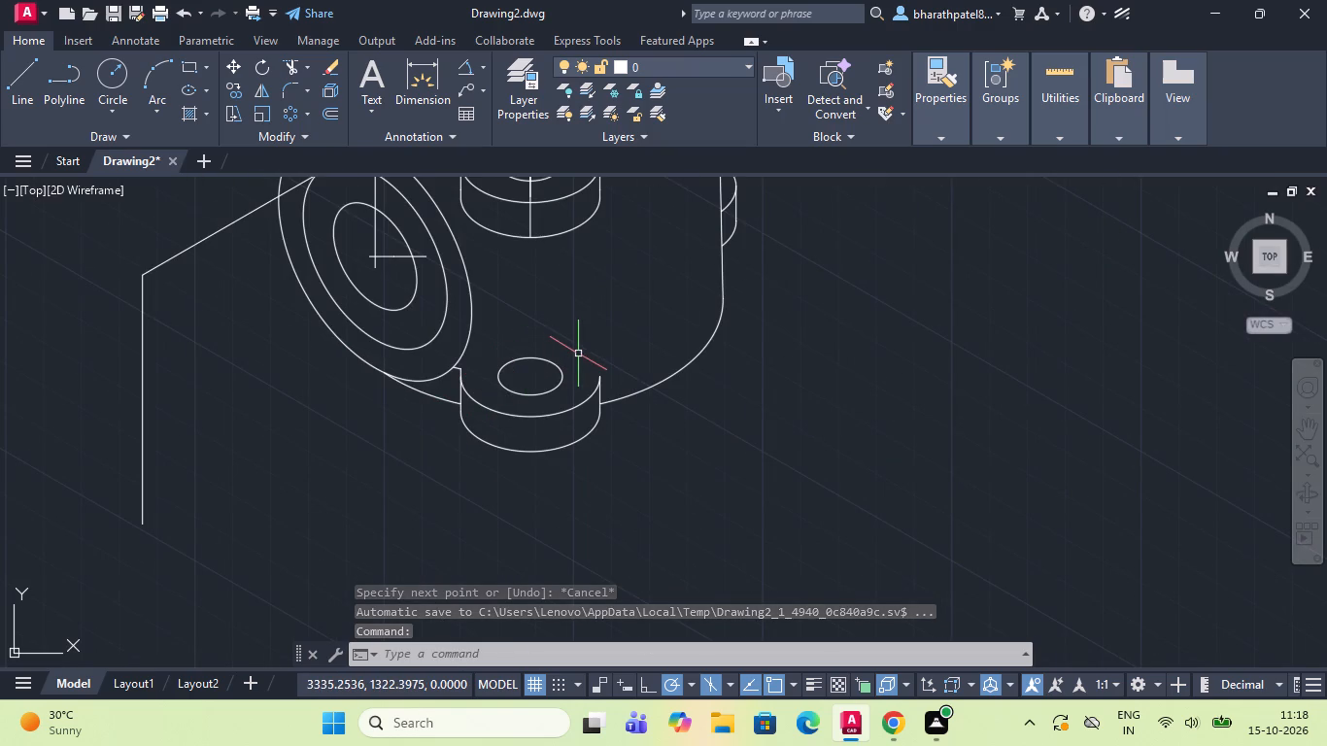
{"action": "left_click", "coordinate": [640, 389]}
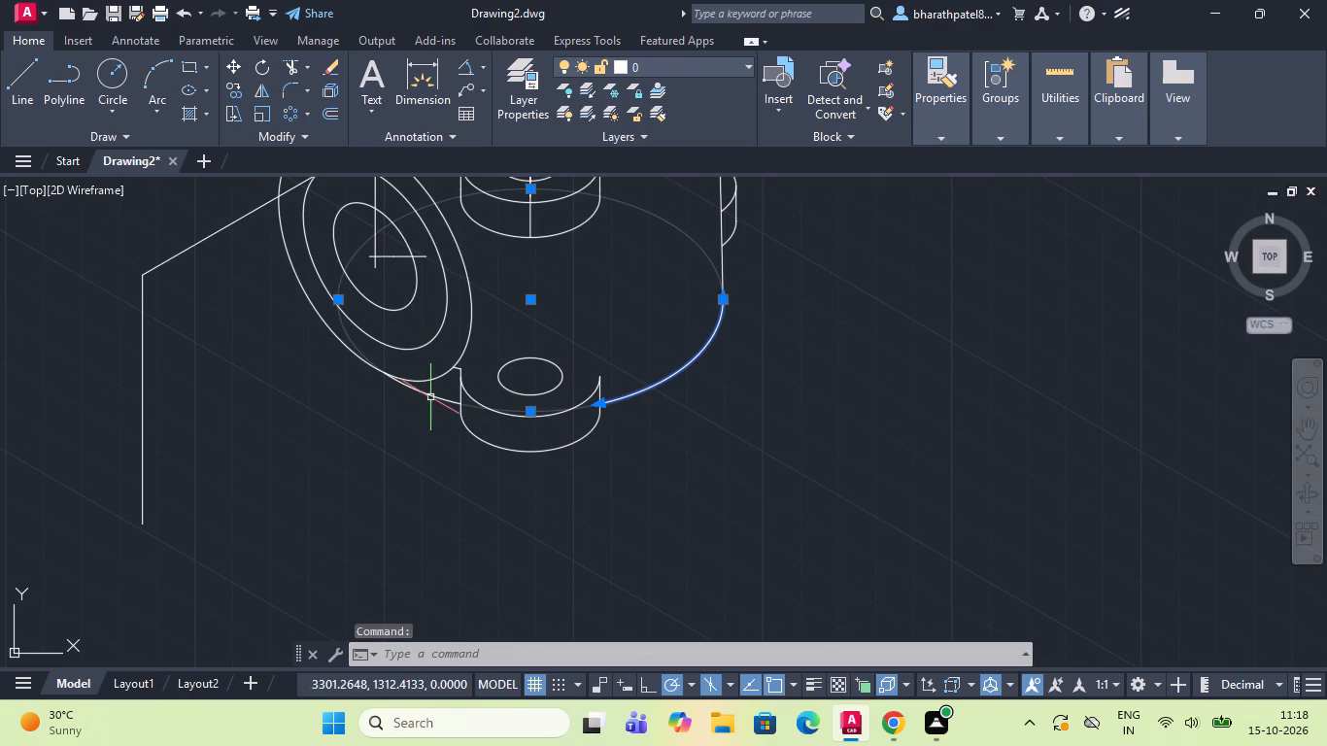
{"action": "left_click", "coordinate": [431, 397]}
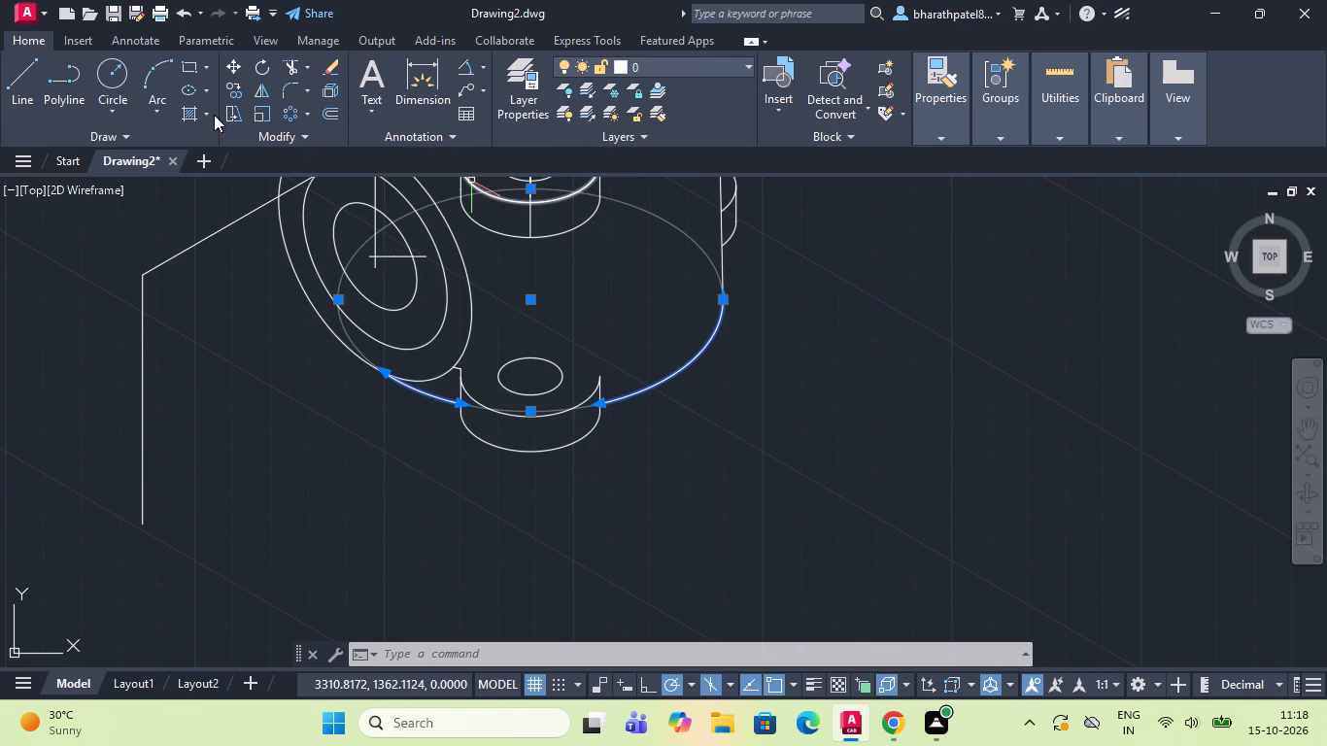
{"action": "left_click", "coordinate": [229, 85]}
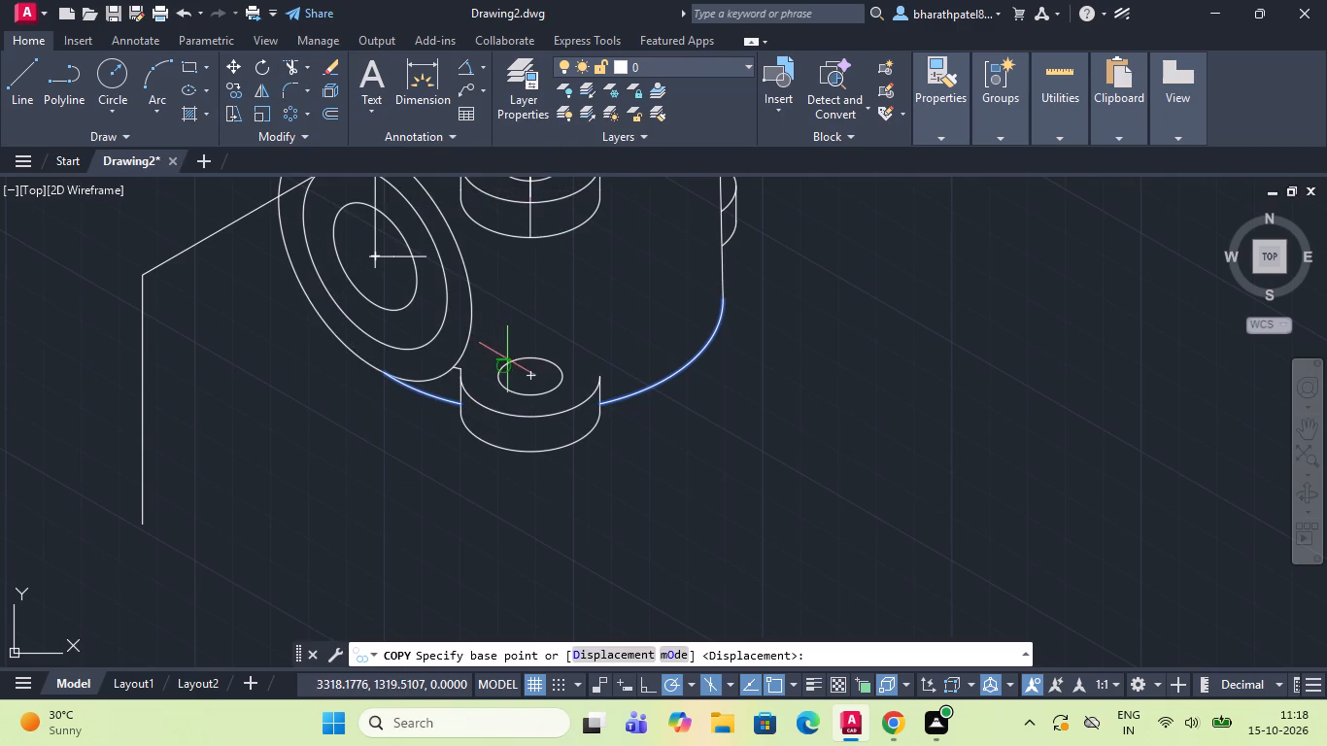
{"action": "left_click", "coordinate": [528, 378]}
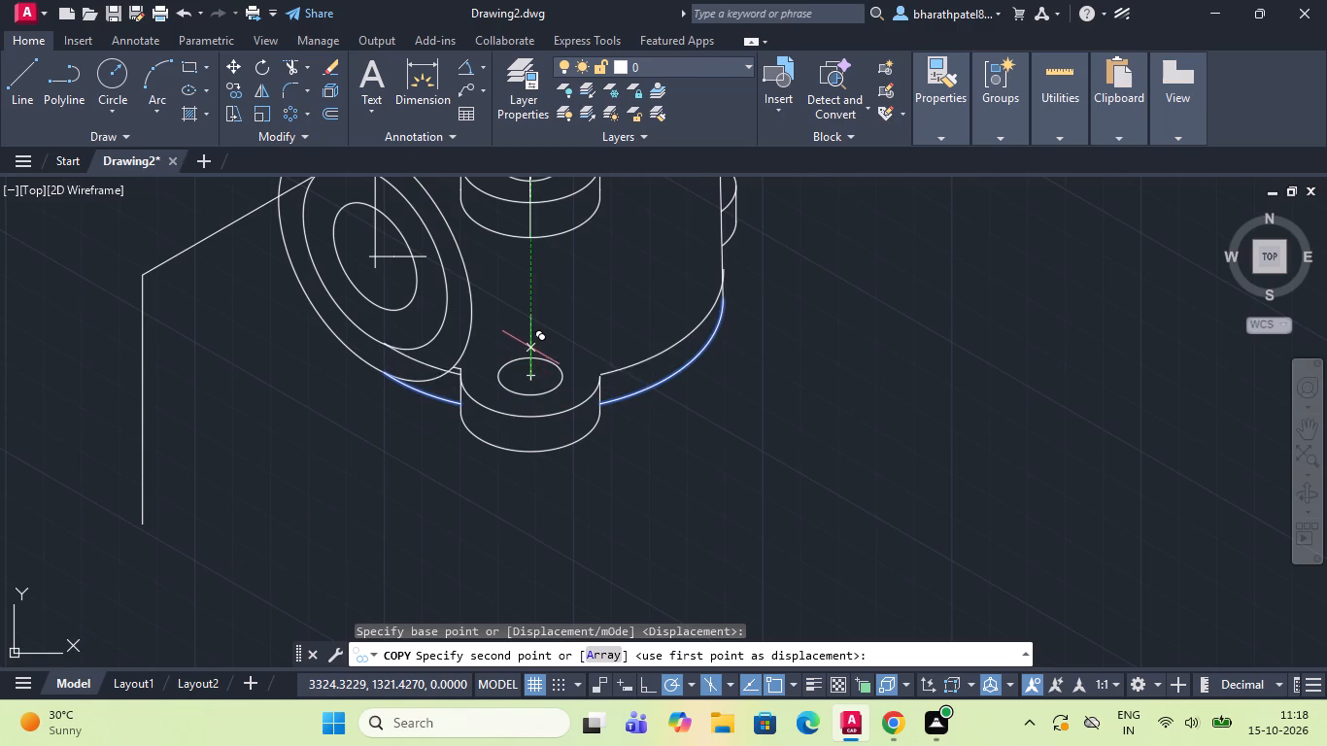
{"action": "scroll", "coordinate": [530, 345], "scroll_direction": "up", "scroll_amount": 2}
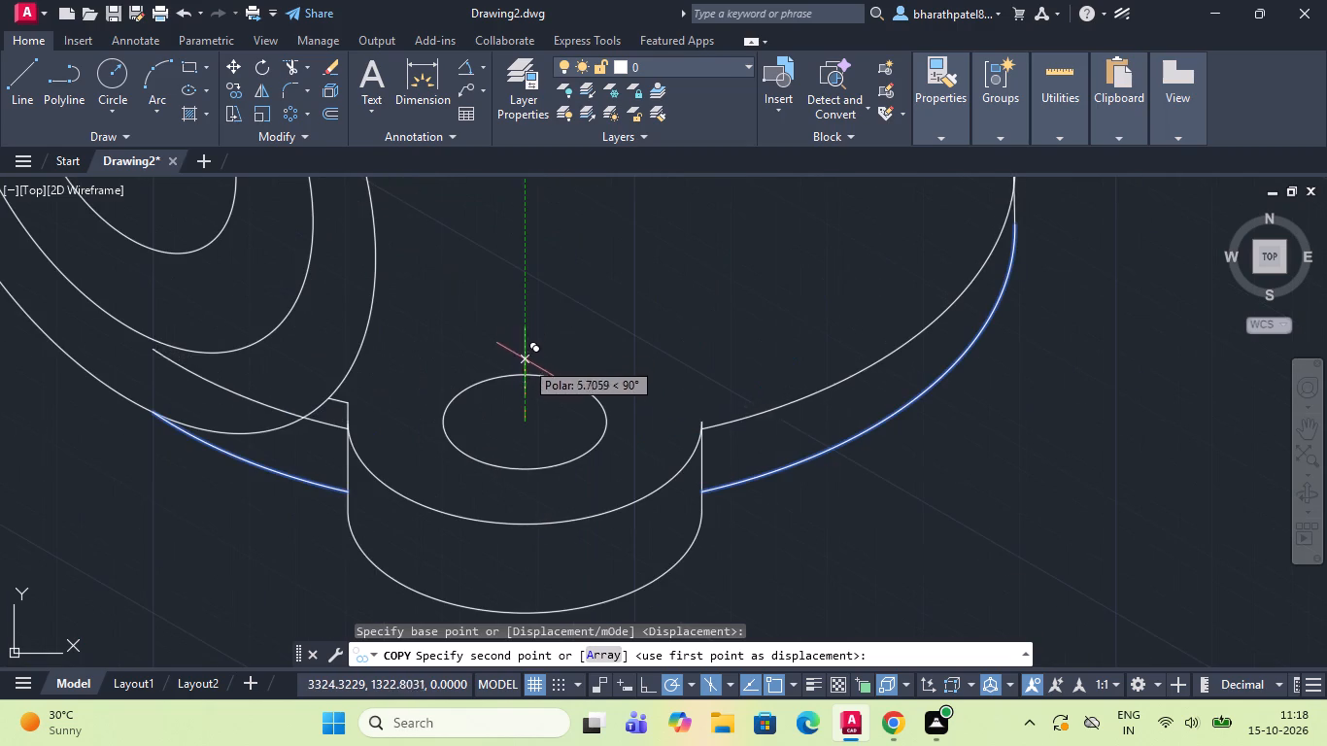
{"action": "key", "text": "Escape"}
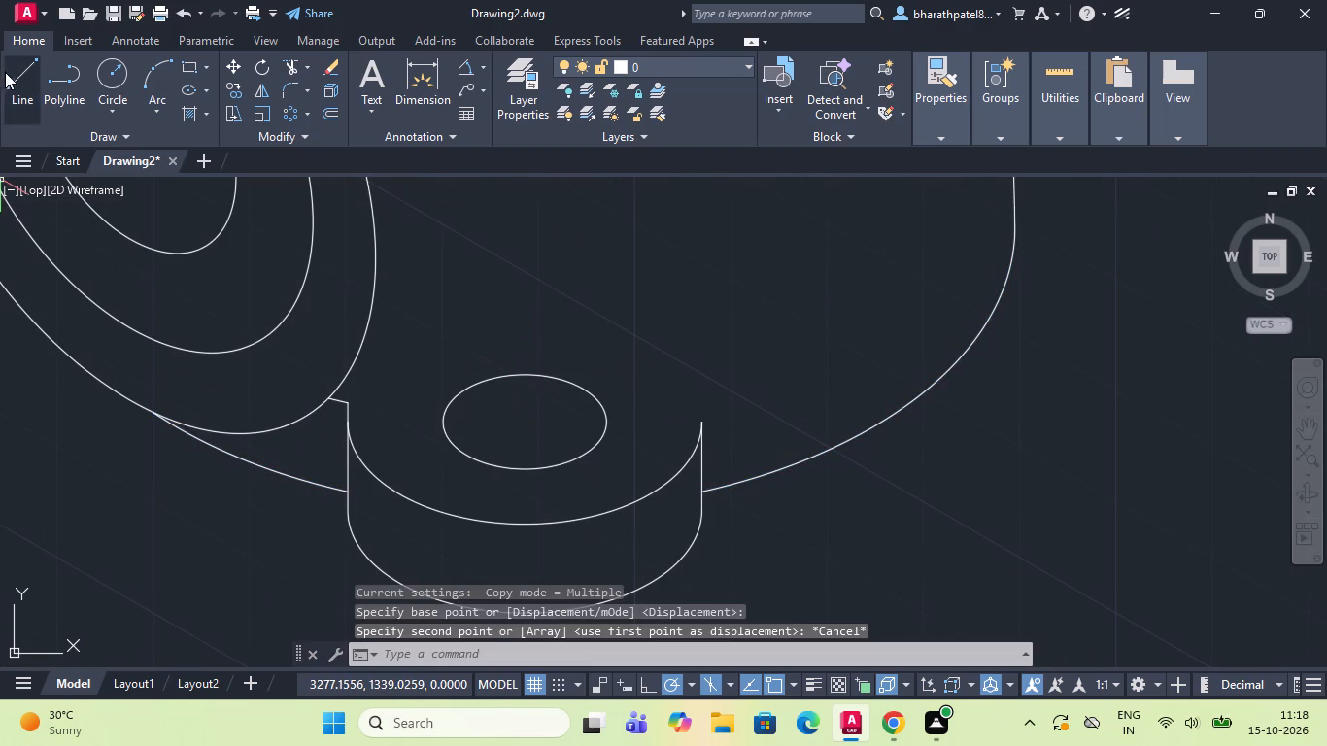
Draw a vertical line 8 units up from the centre of the lower front lobe's hole.
{"action": "left_click", "coordinate": [9, 71]}
{"action": "left_click", "coordinate": [521, 426]}
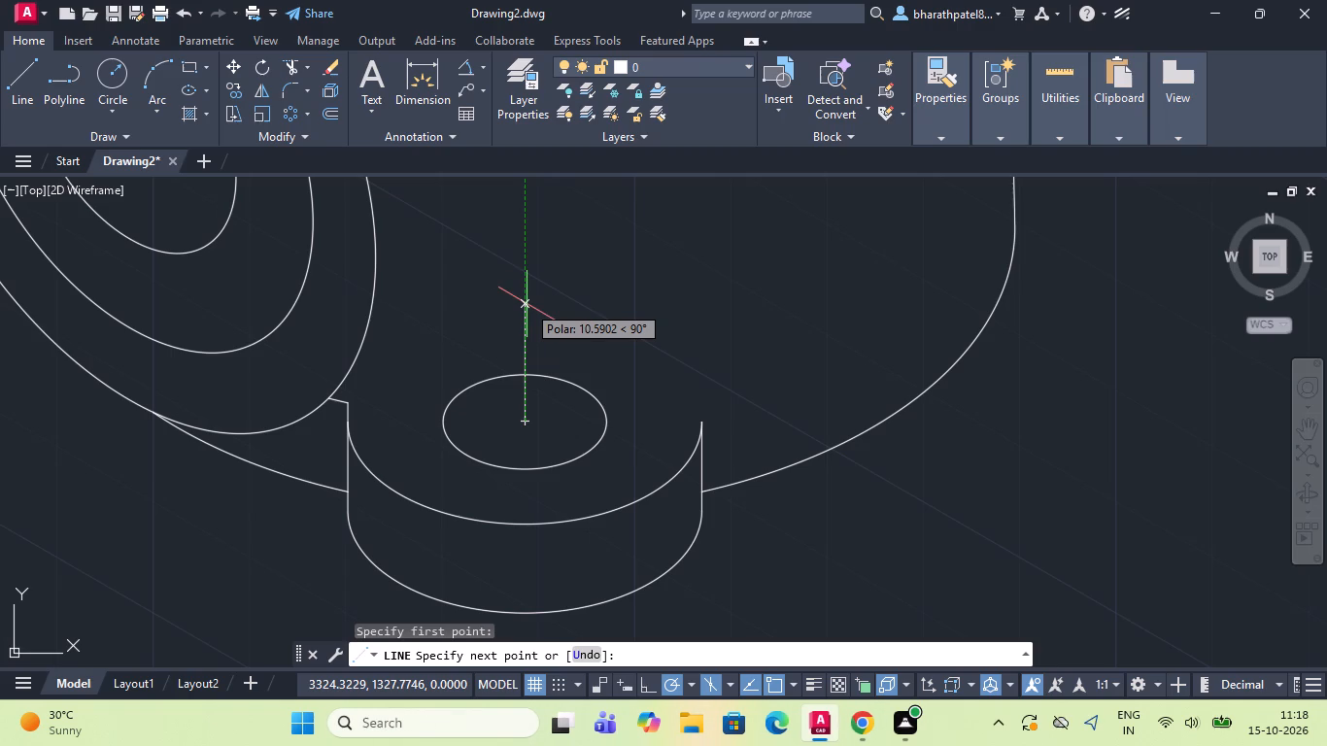
{"action": "key", "text": "8"}
{"action": "key", "text": "Return"}
{"action": "key", "text": "Escape"}
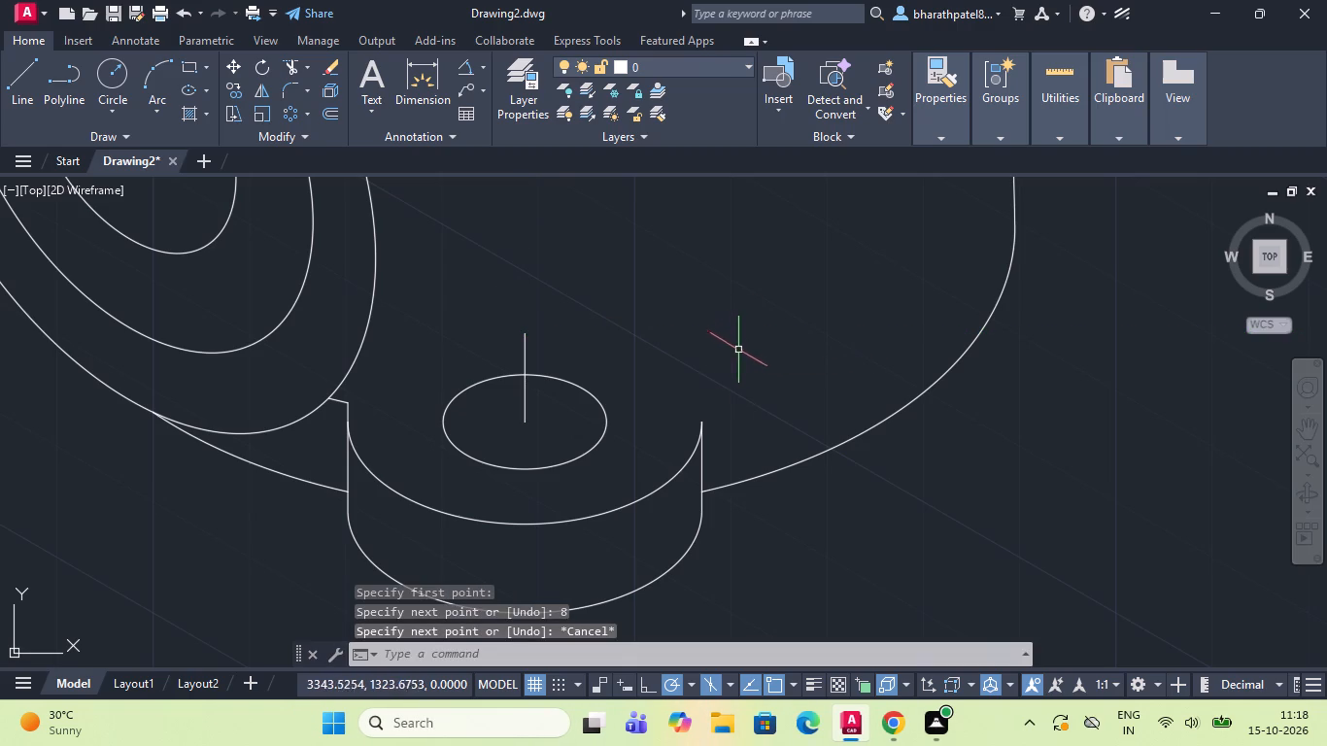
Copy the body's two bottom arcs 8 units up, from the lower lobe's hole centre to the guide line's upper end.
{"action": "left_click", "coordinate": [749, 476]}
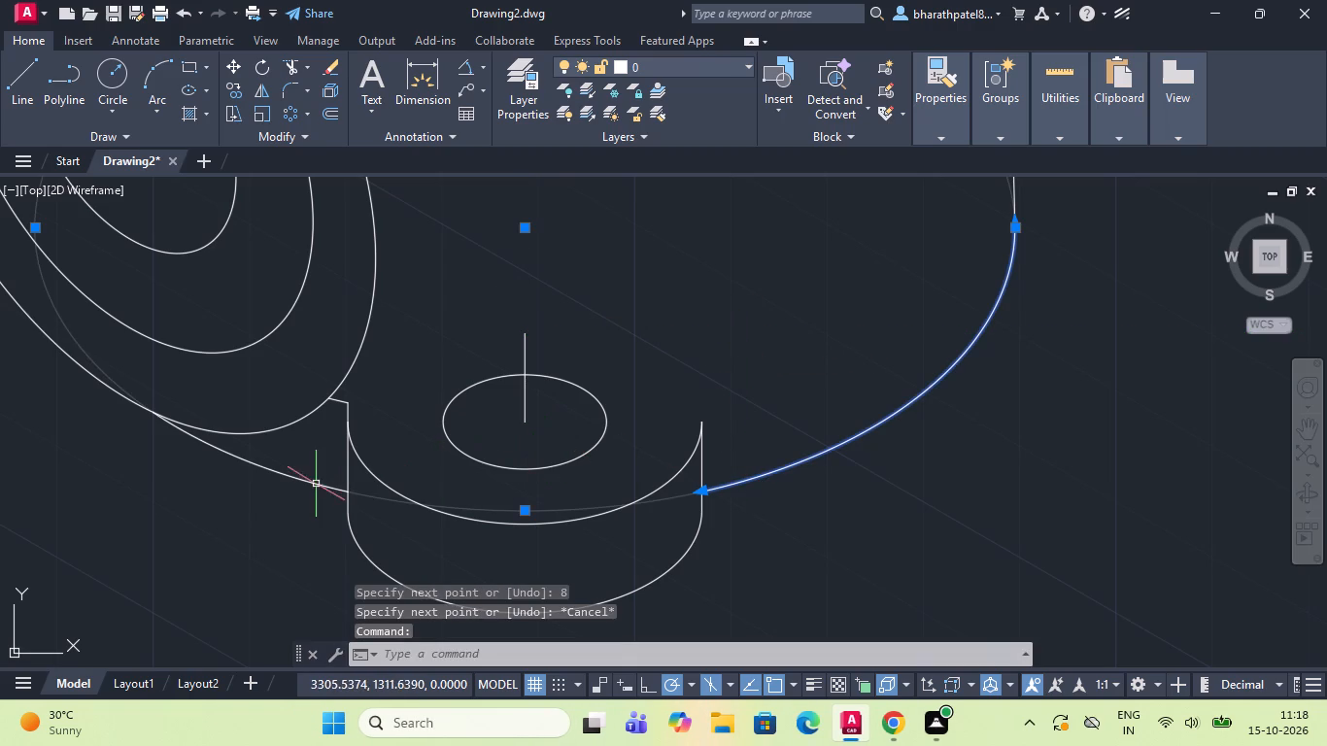
{"action": "left_click", "coordinate": [313, 482]}
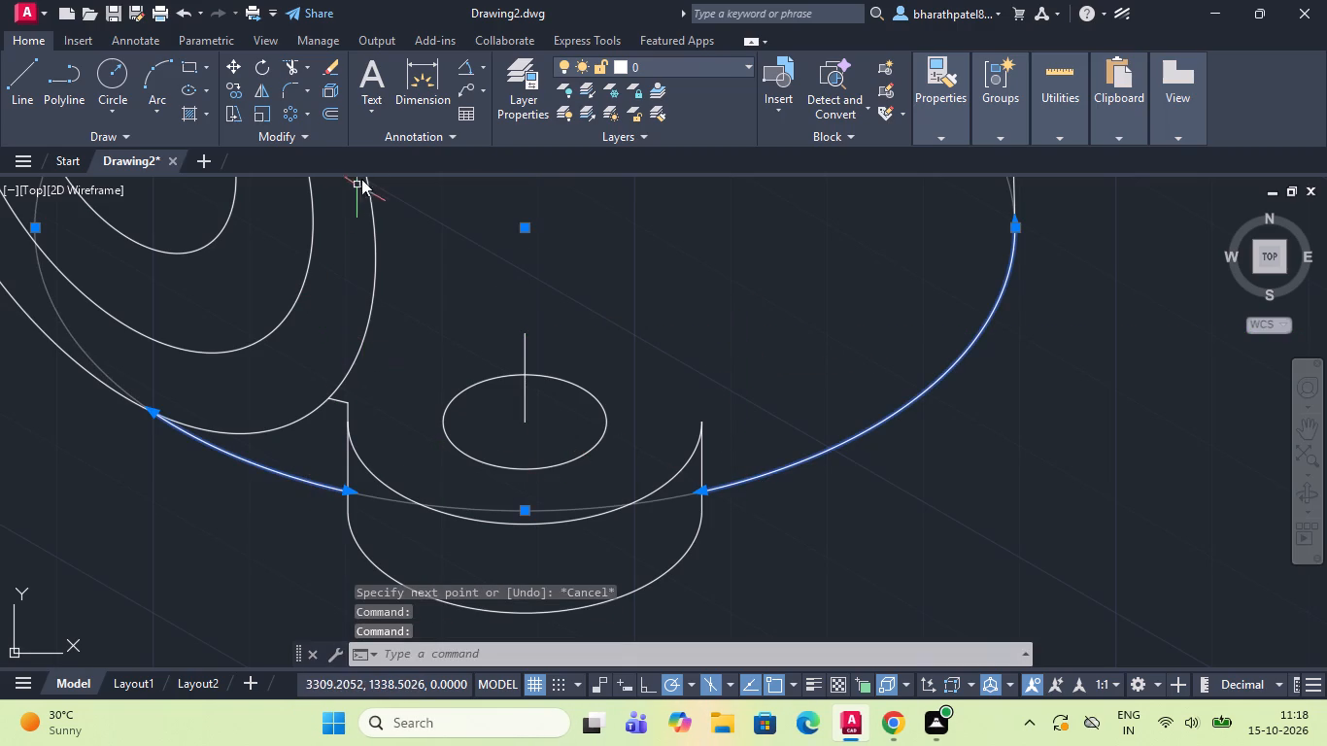
{"action": "left_click", "coordinate": [229, 87]}
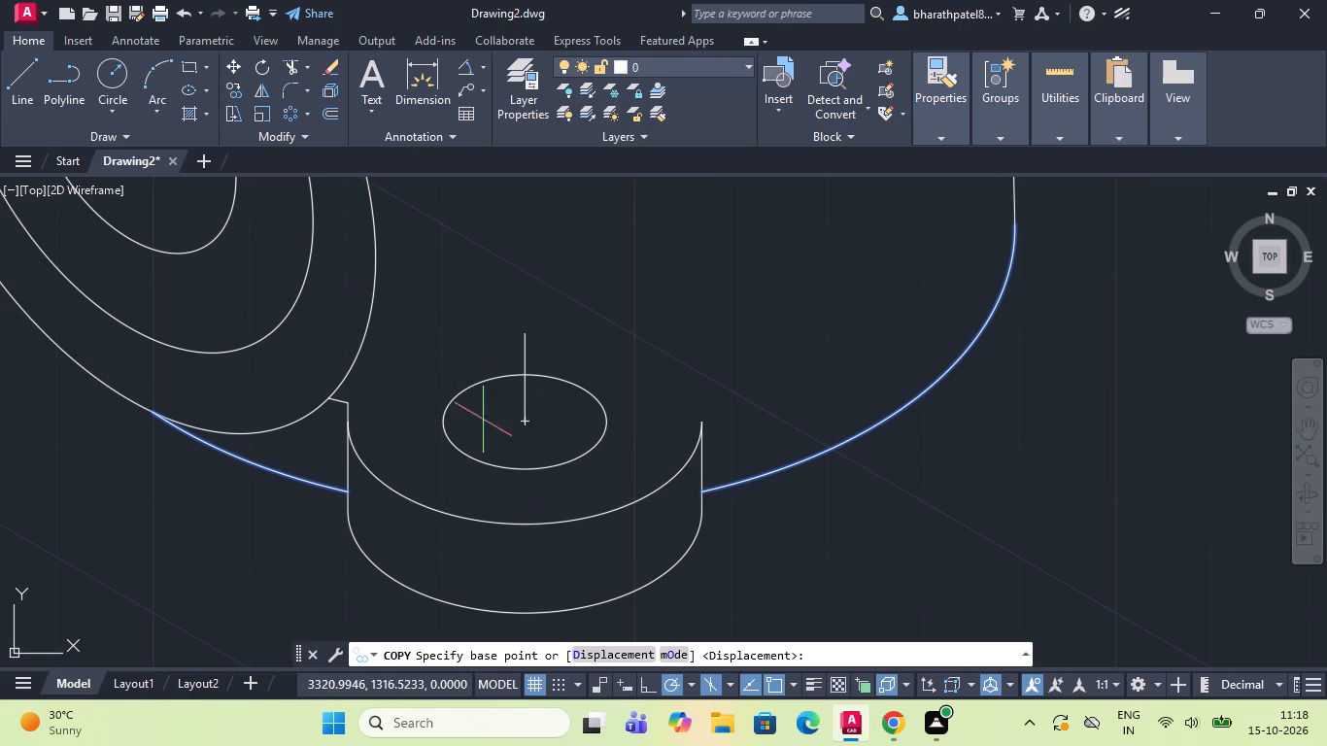
{"action": "left_click", "coordinate": [521, 420]}
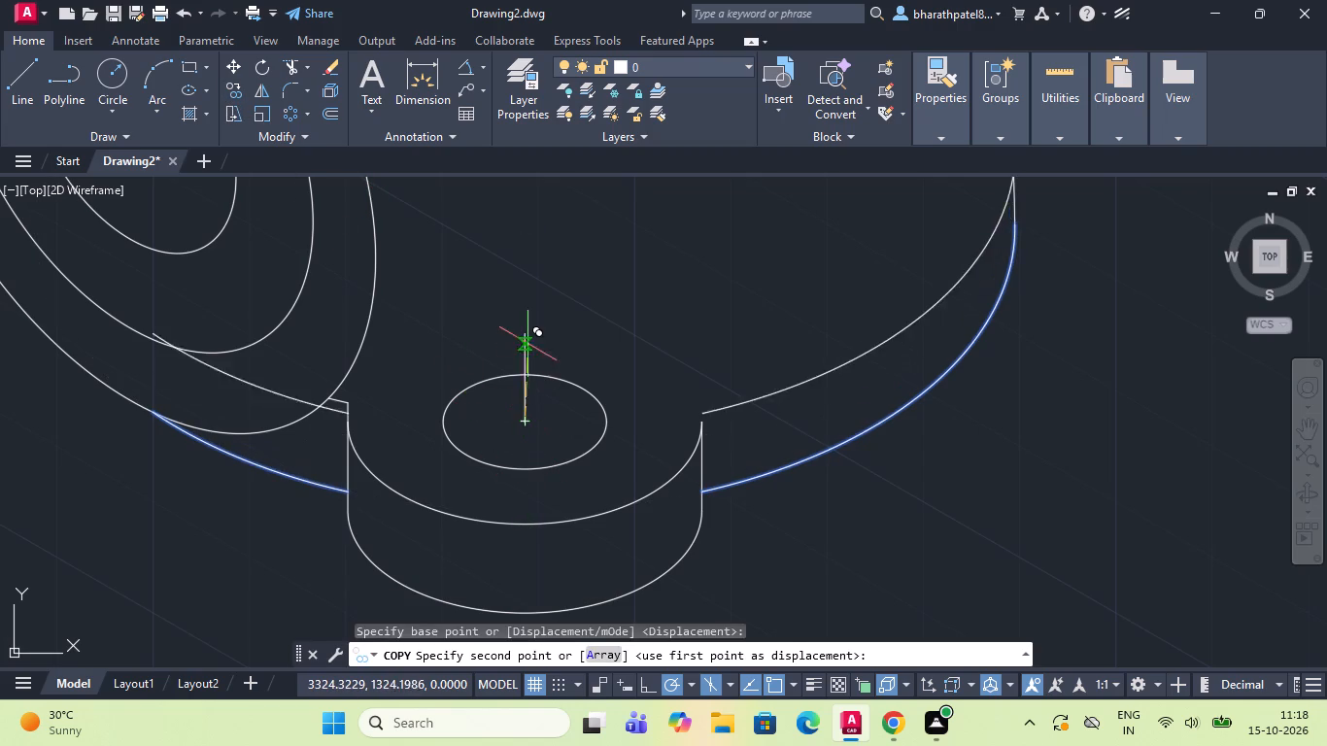
{"action": "scroll", "coordinate": [523, 330], "scroll_direction": "up", "scroll_amount": 3}
{"action": "left_click", "coordinate": [517, 342]}
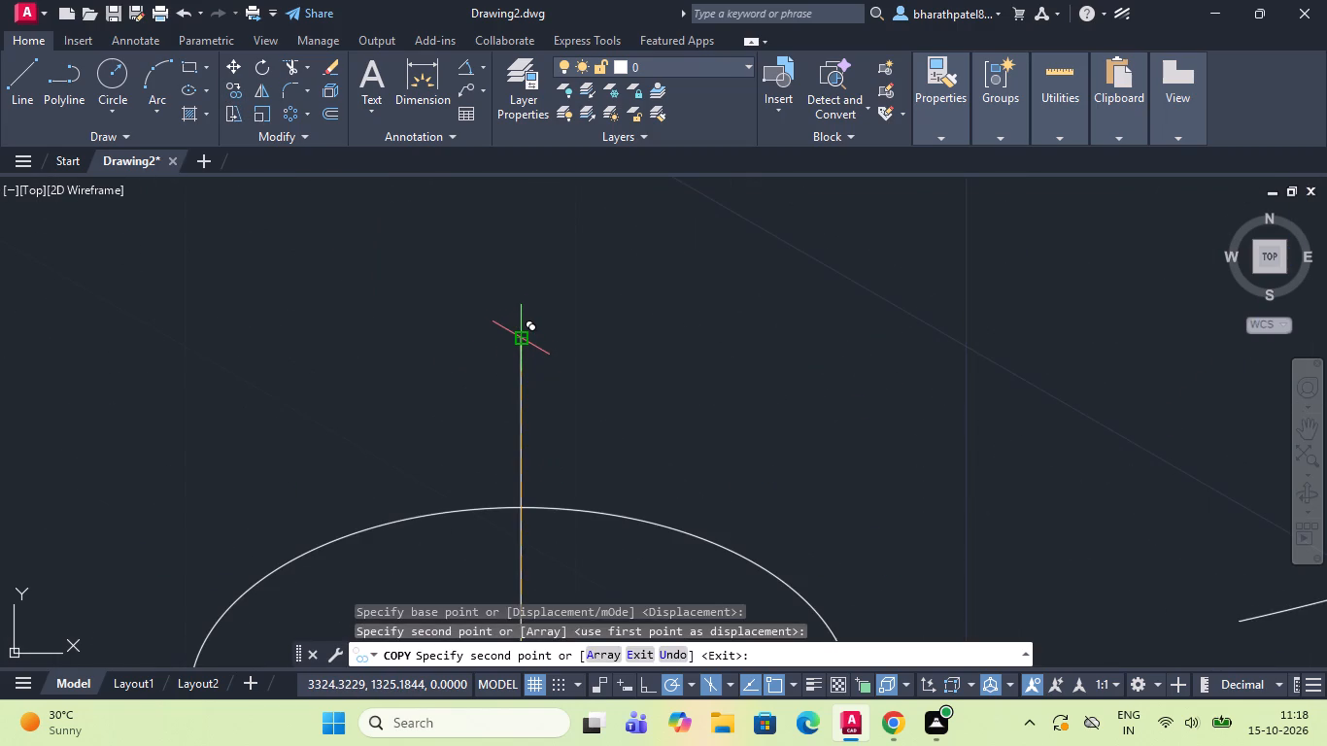
{"action": "key", "text": "Escape"}
{"action": "scroll", "coordinate": [558, 326], "scroll_direction": "down", "scroll_amount": 3}
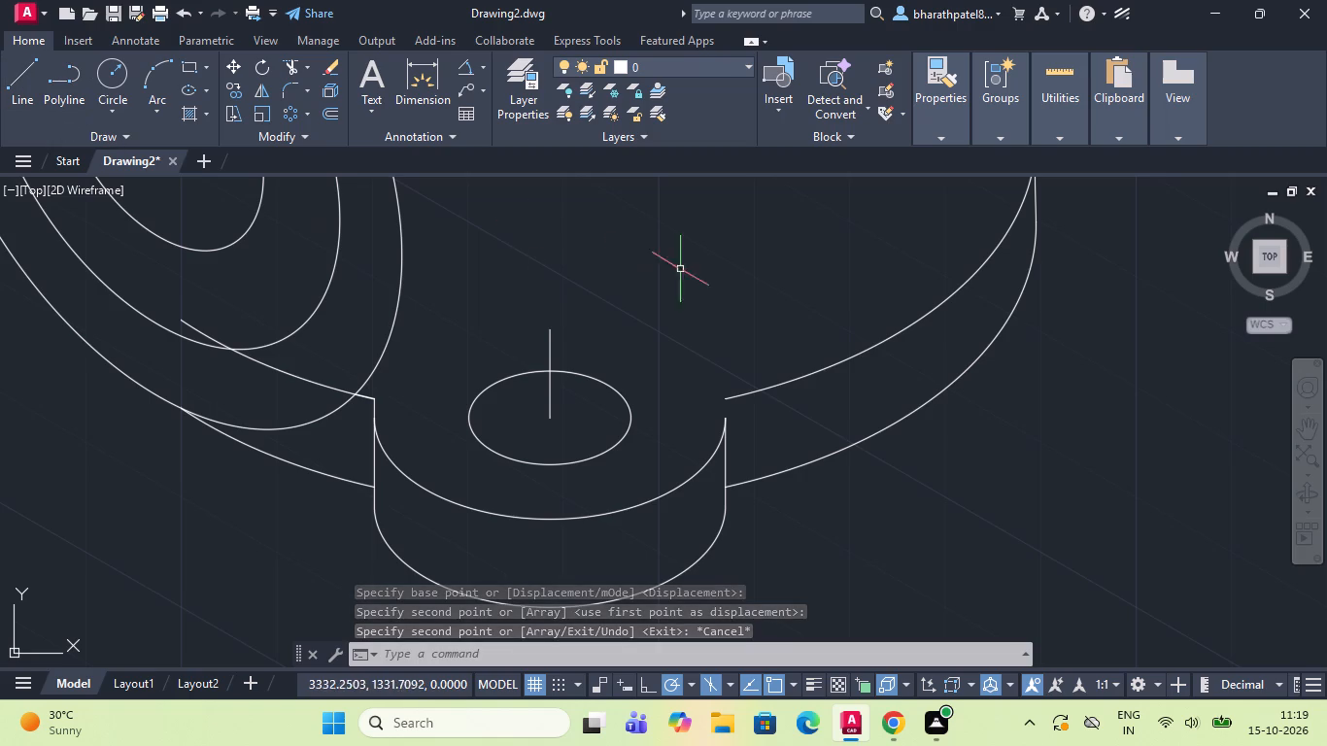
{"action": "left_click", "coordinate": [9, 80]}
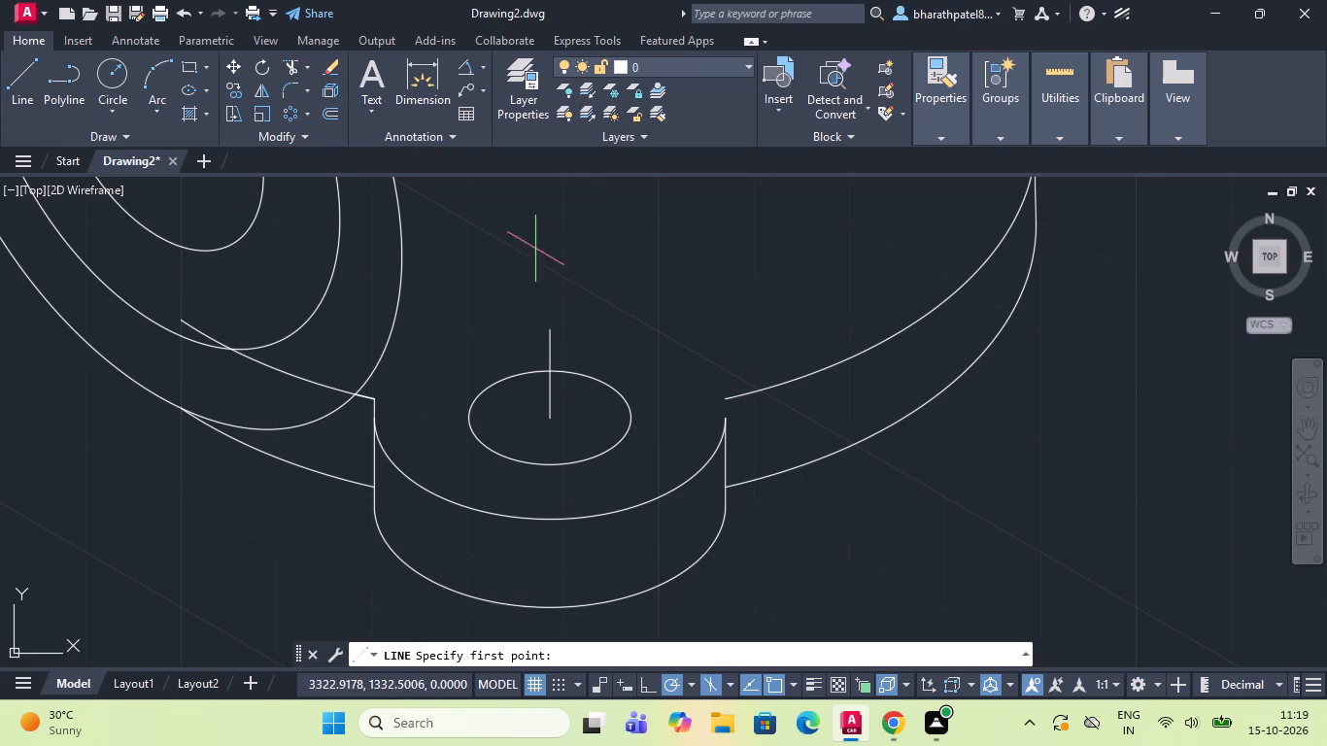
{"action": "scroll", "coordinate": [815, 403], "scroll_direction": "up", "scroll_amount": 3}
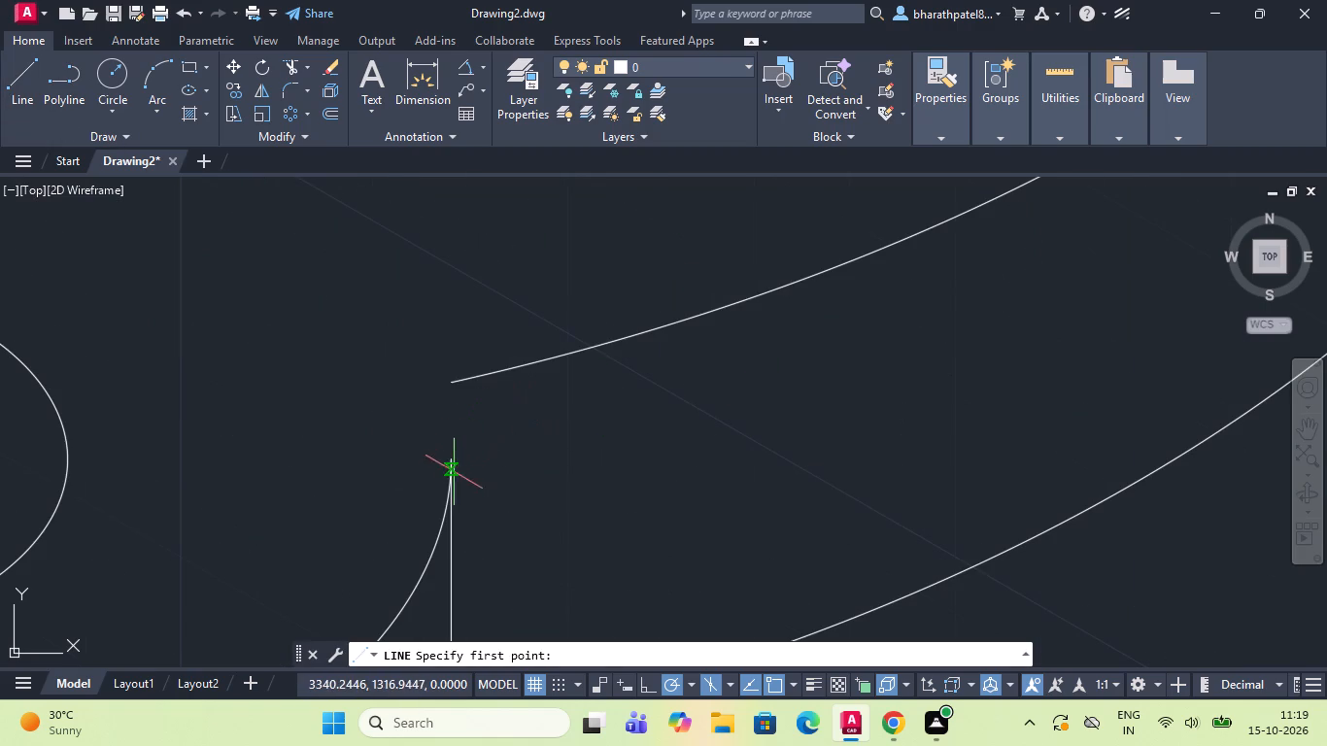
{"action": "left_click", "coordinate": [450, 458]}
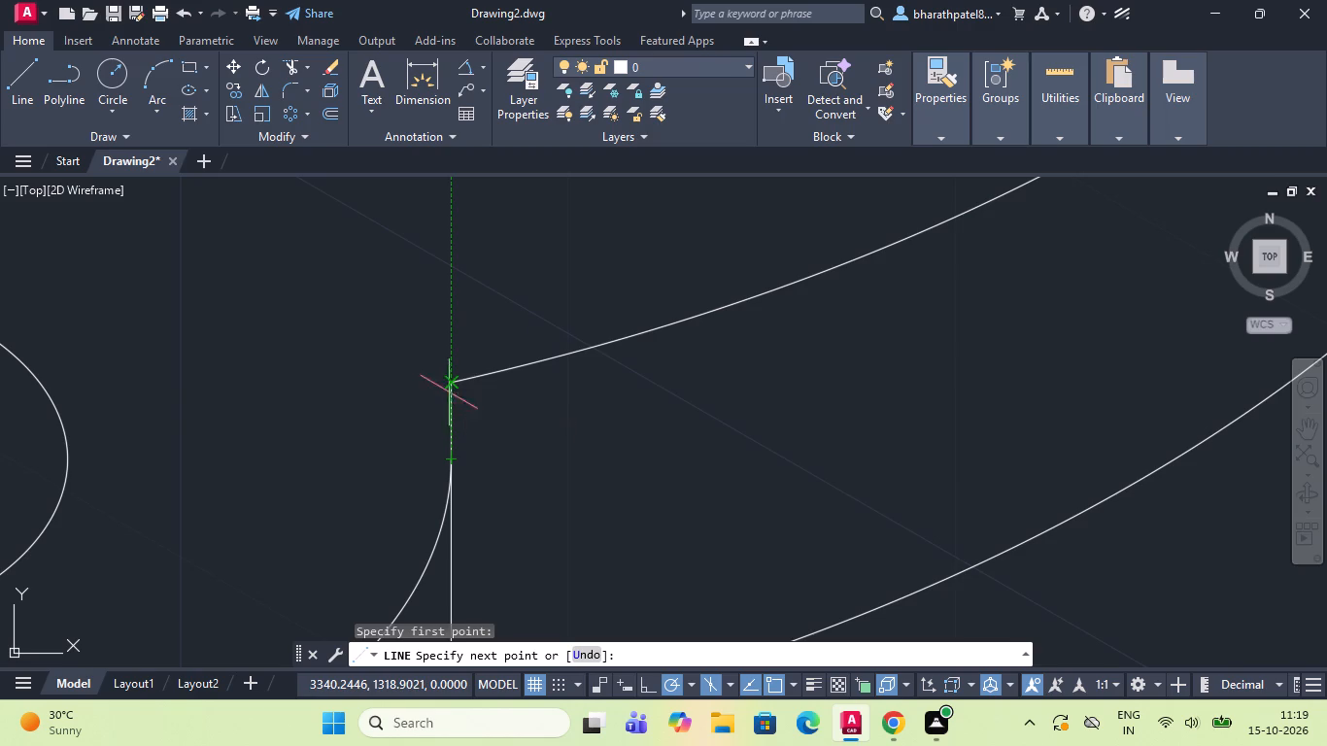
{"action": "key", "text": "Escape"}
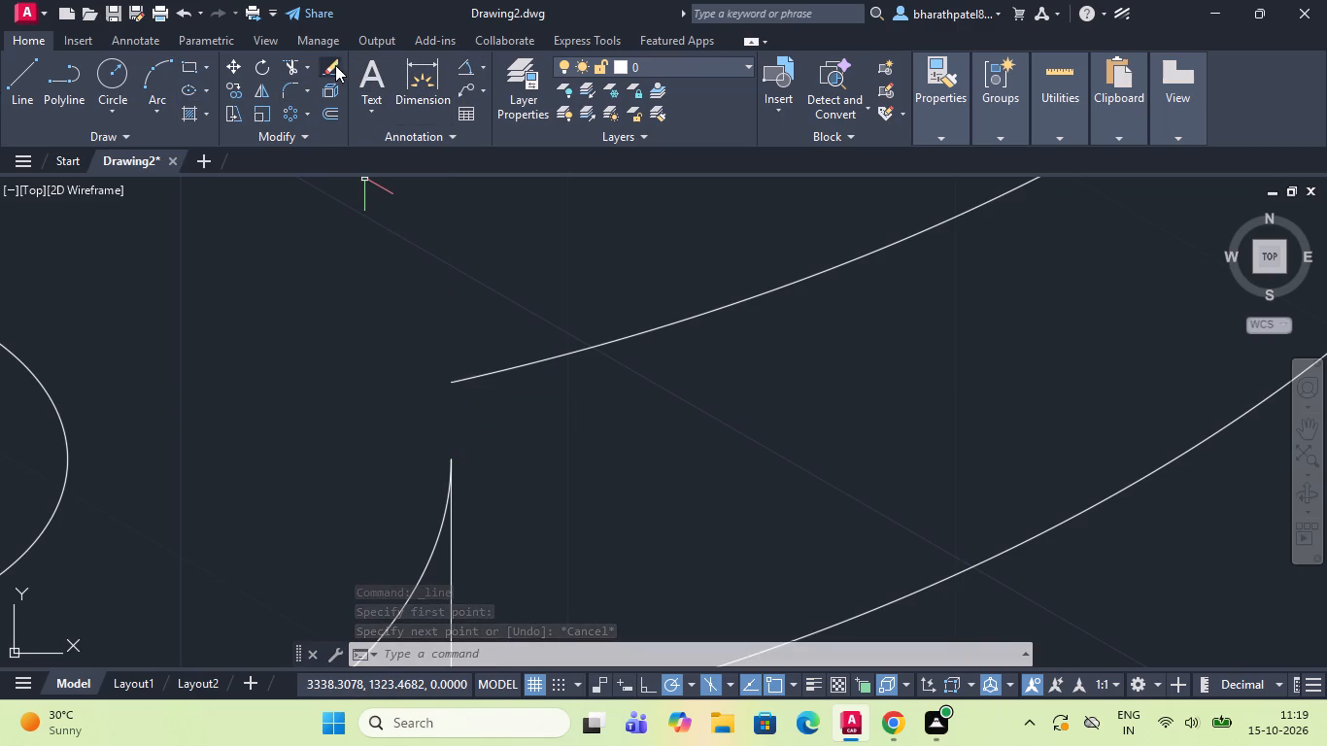
Extend the lower front lobe's right vertical edge up to the copied body arc.
{"action": "left_click", "coordinate": [306, 69]}
{"action": "left_click", "coordinate": [326, 138]}
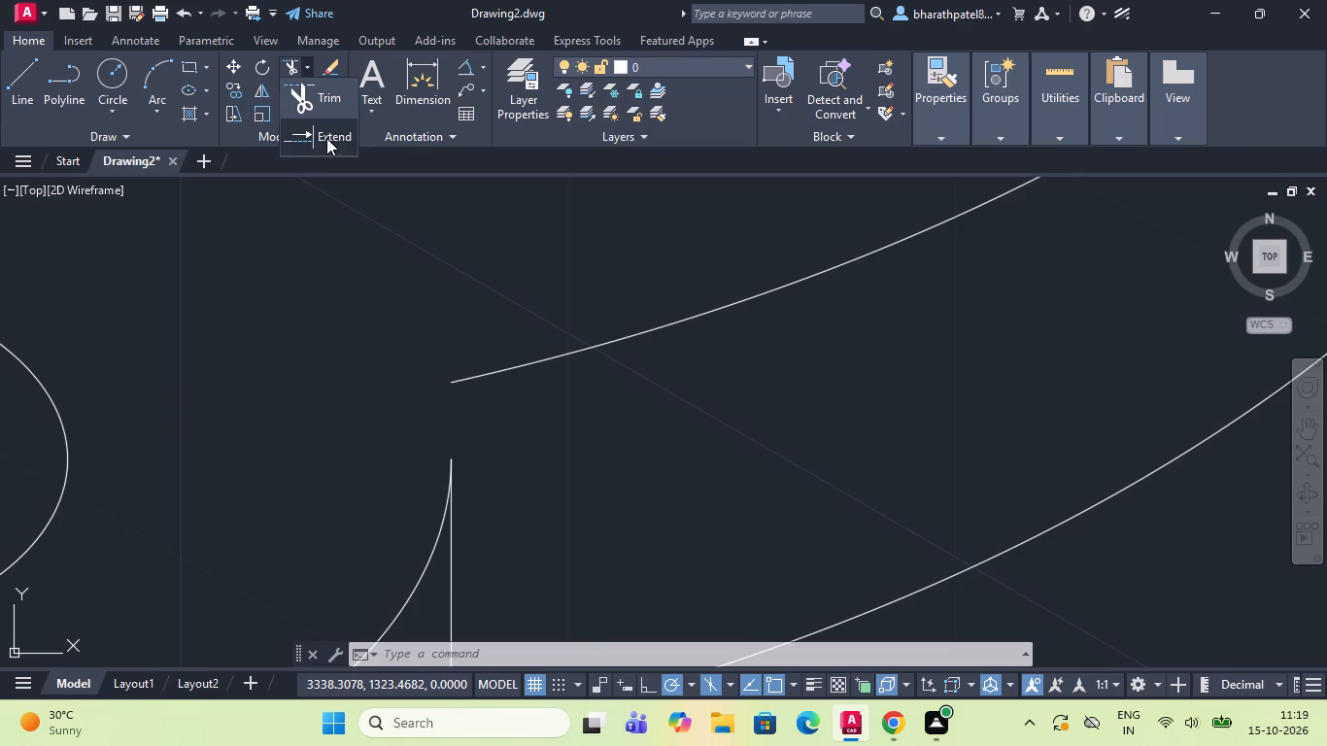
{"action": "left_click", "coordinate": [452, 493]}
{"action": "scroll", "coordinate": [483, 409], "scroll_direction": "down", "scroll_amount": 3}
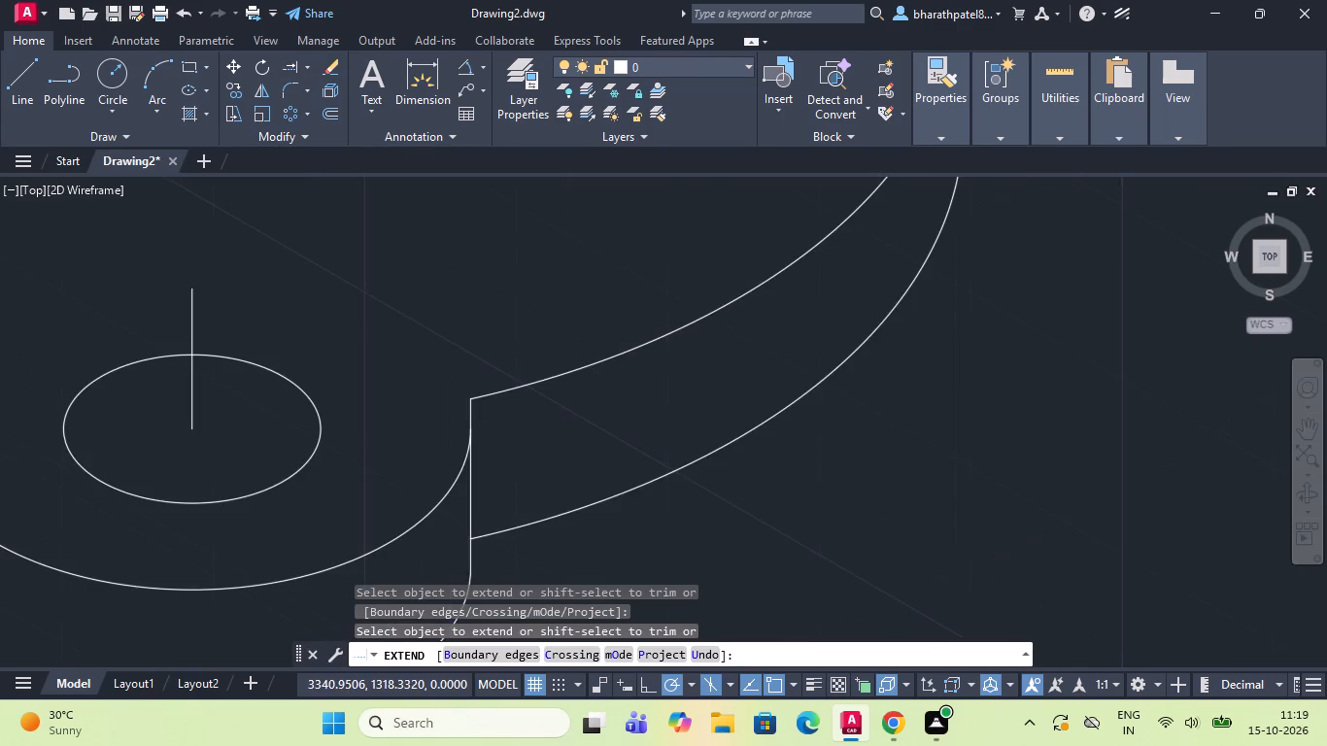
Extend the two copied body arcs inward to the edge of the lower front lobe's hole.
{"action": "scroll", "coordinate": [483, 409], "scroll_direction": "down", "scroll_amount": 2}
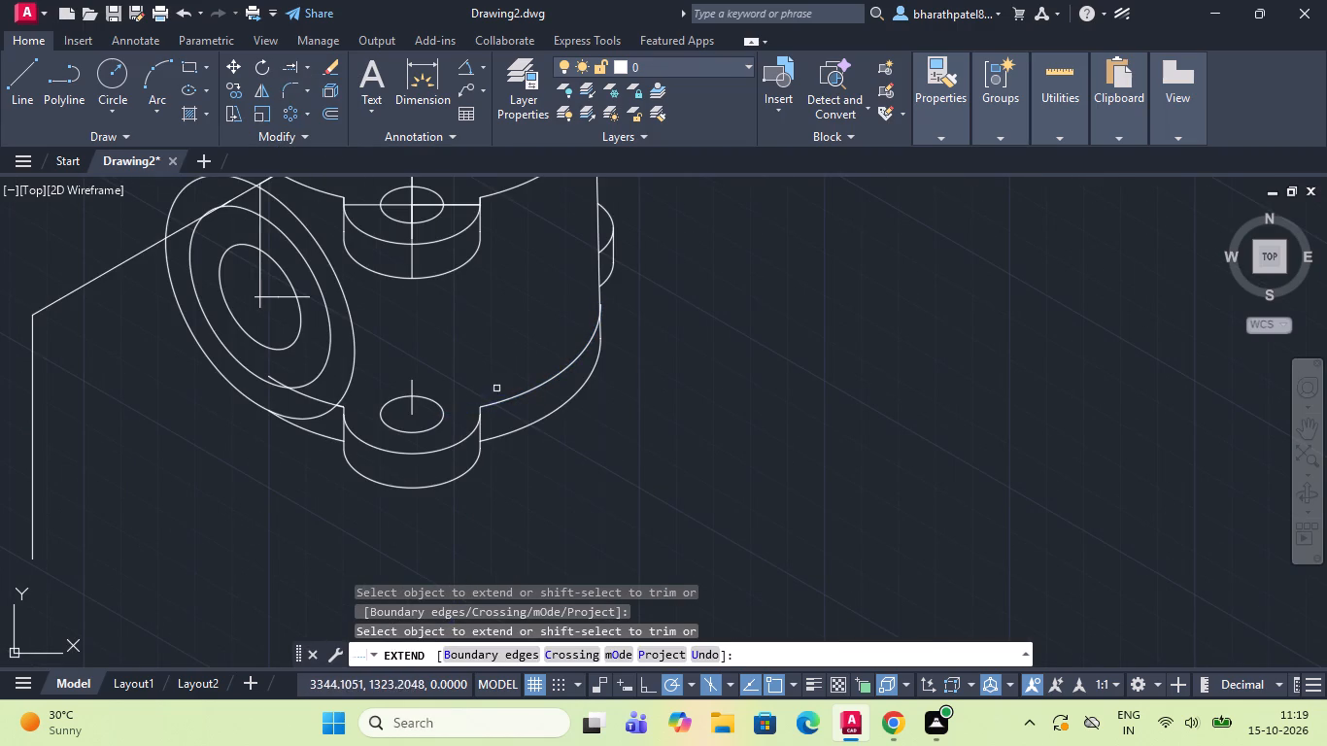
{"action": "left_click", "coordinate": [498, 401]}
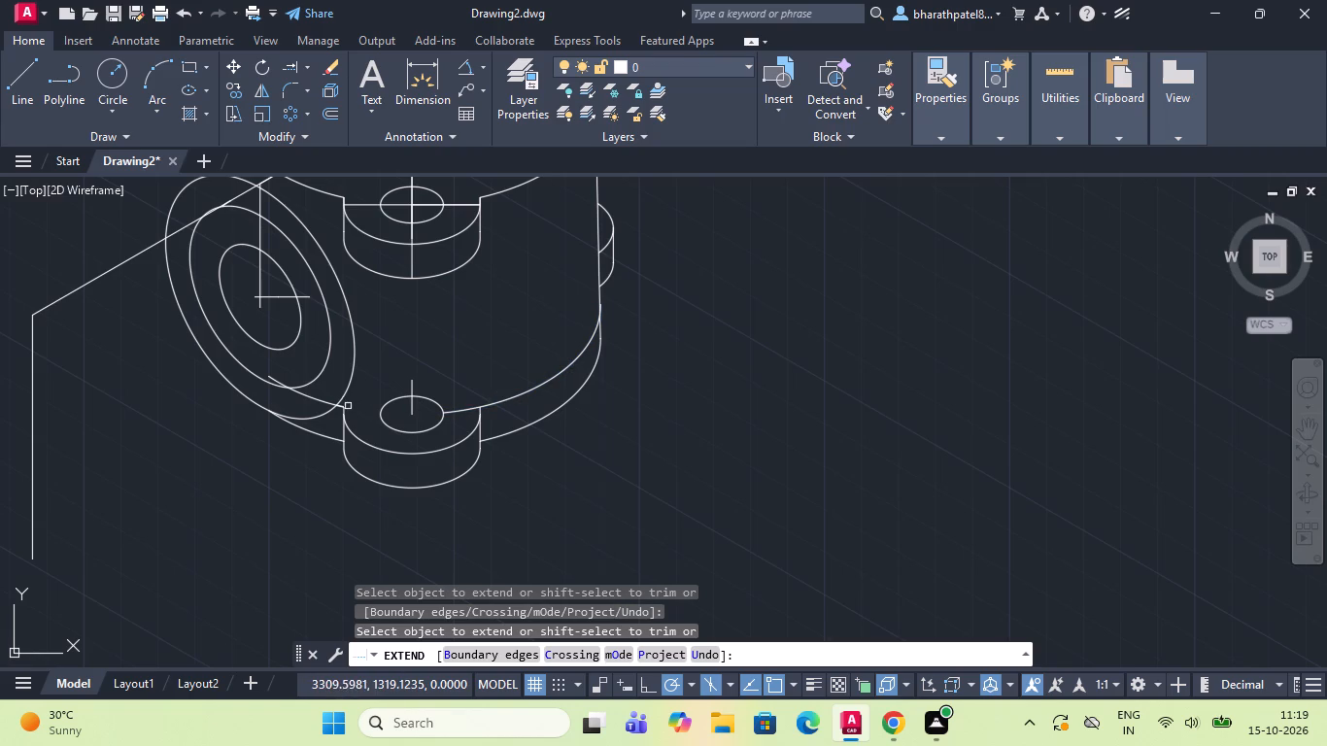
{"action": "left_click", "coordinate": [340, 405]}
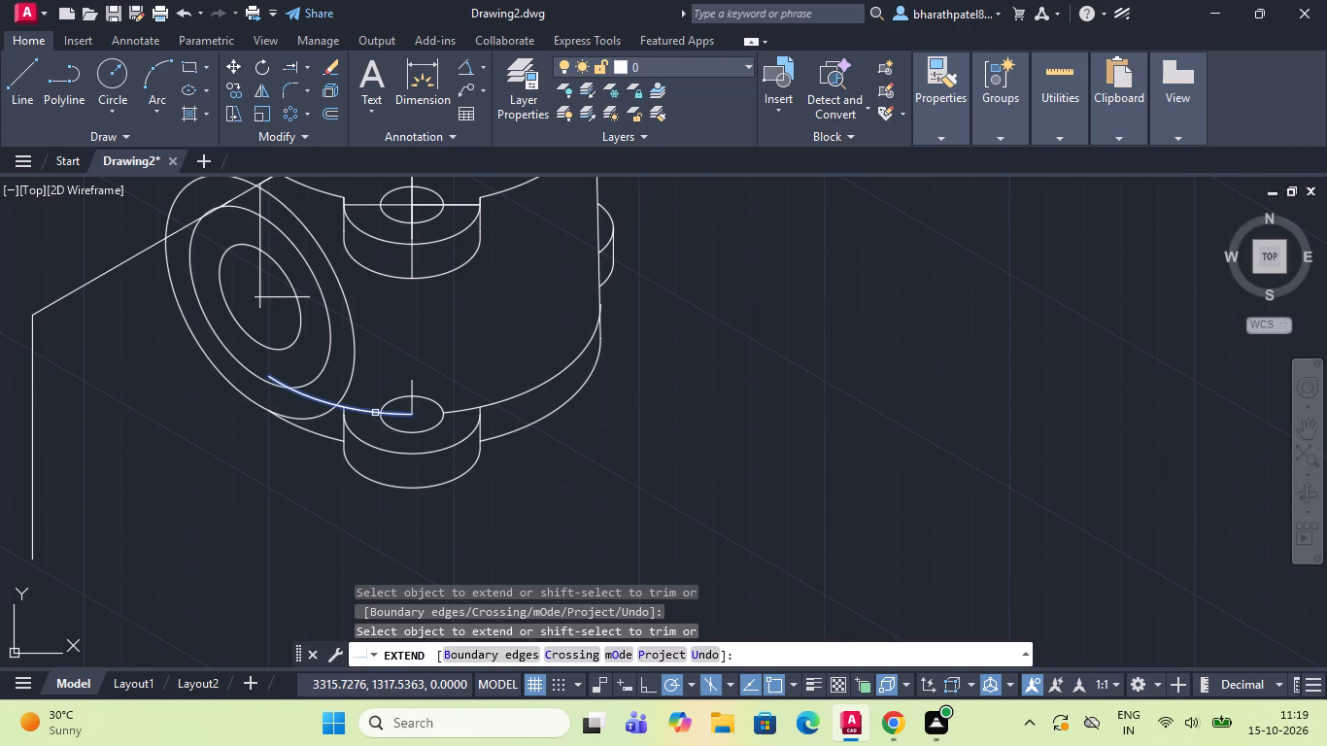
Extend the lower front lobe's right vertical edge up to the upper lobe, and its left edge up to the boss's outer ellipse.
{"action": "left_click", "coordinate": [479, 419]}
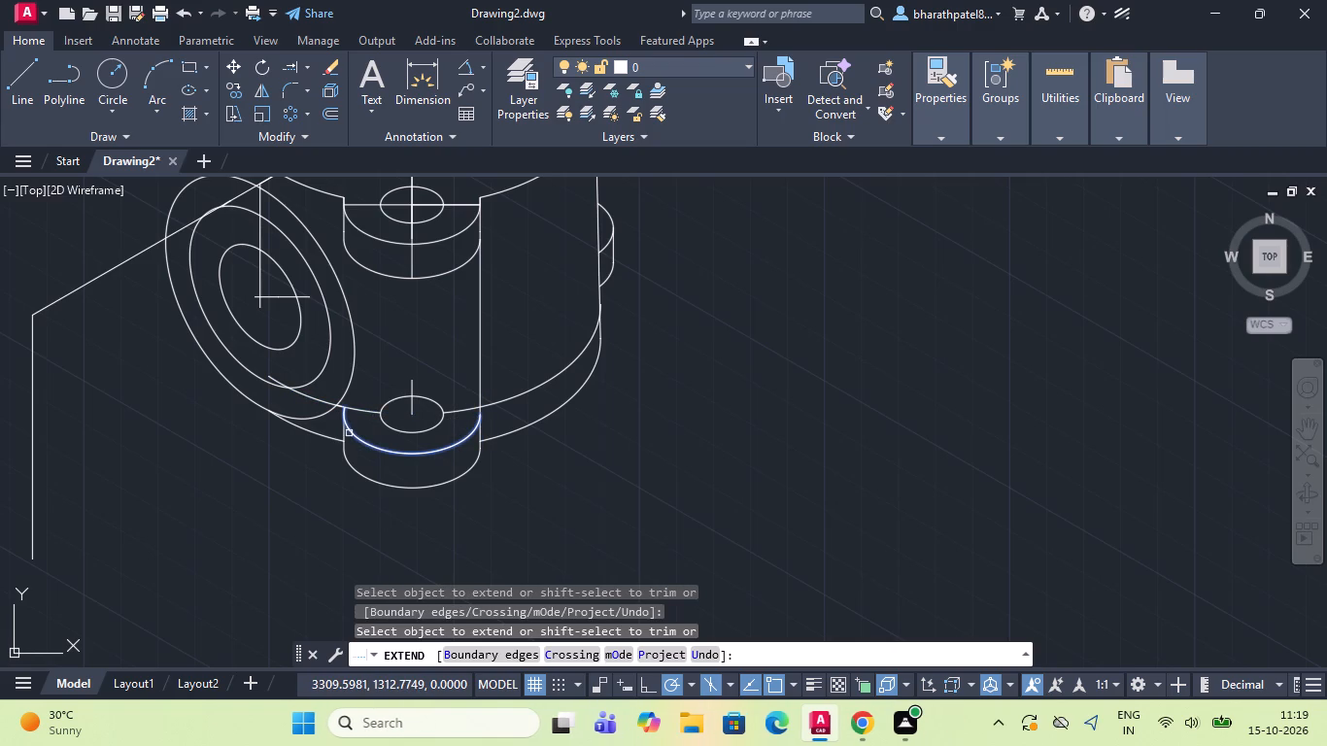
{"action": "left_click", "coordinate": [343, 413]}
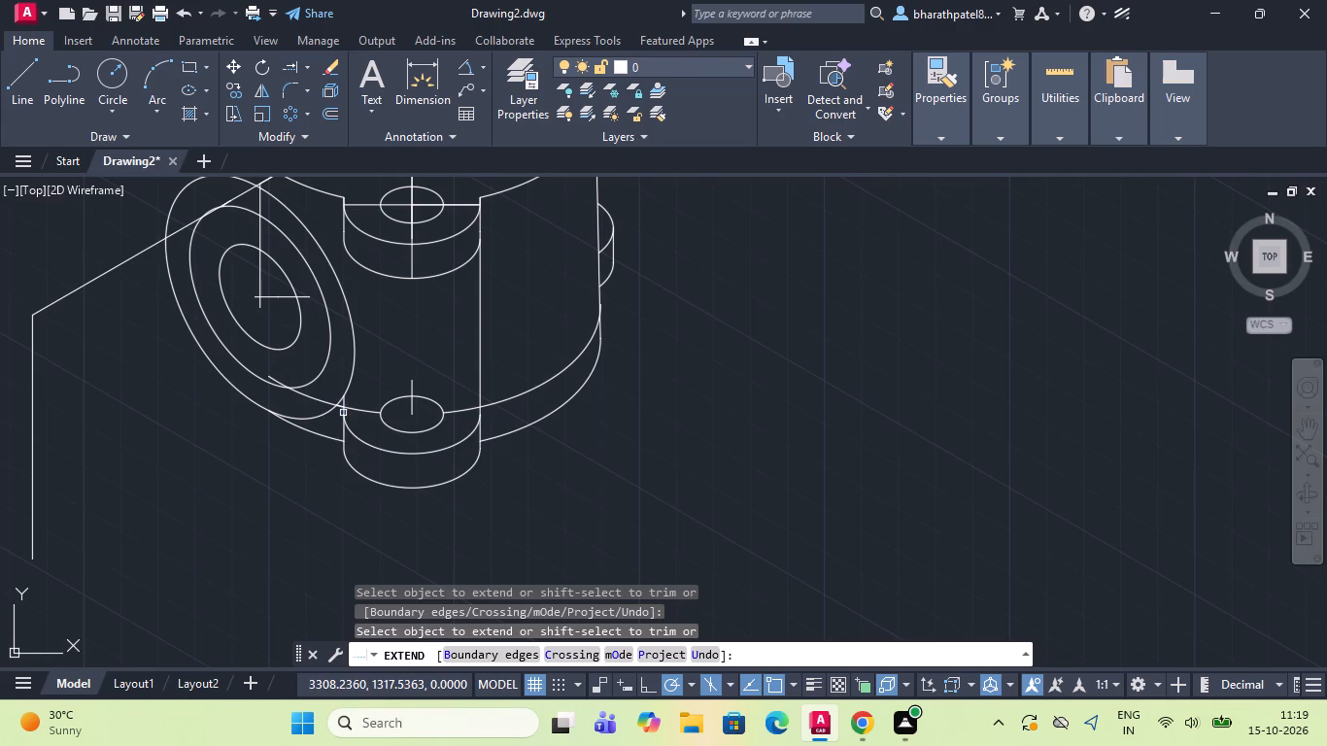
{"action": "left_click", "coordinate": [346, 400]}
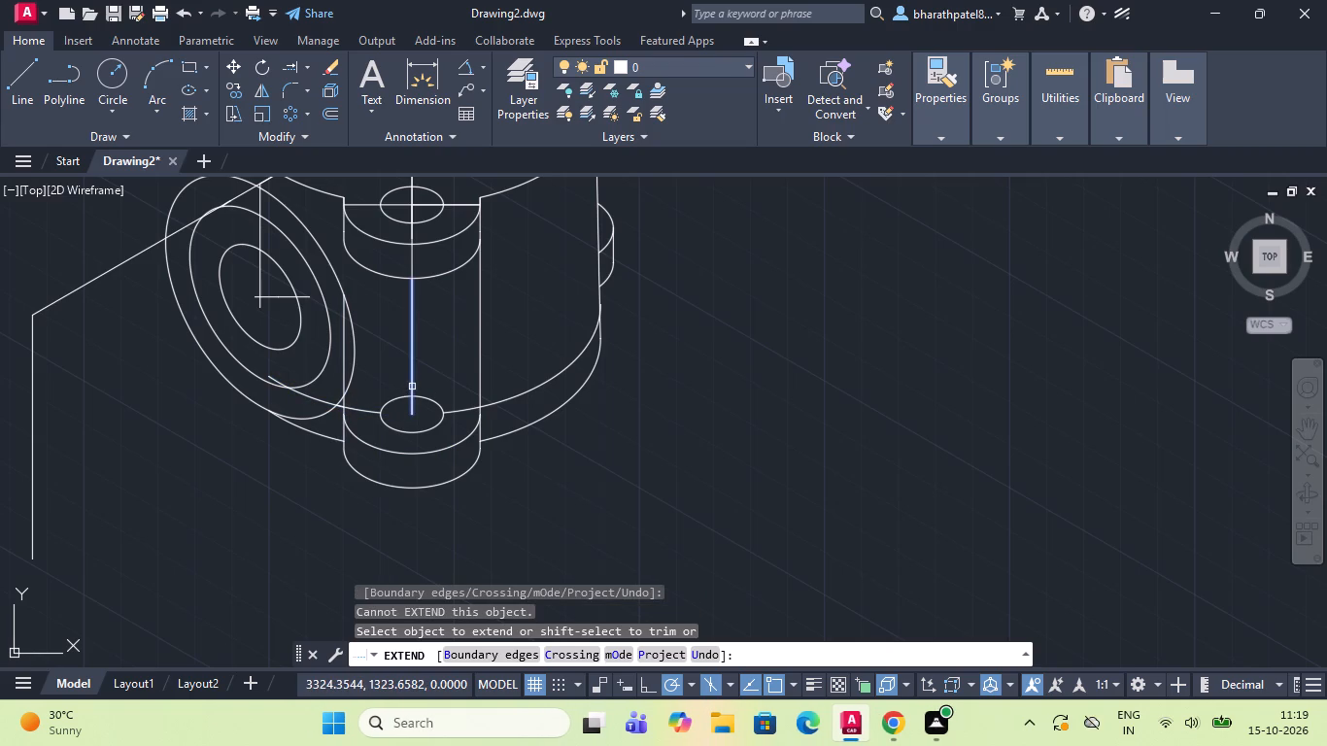
{"action": "key", "text": "Escape"}
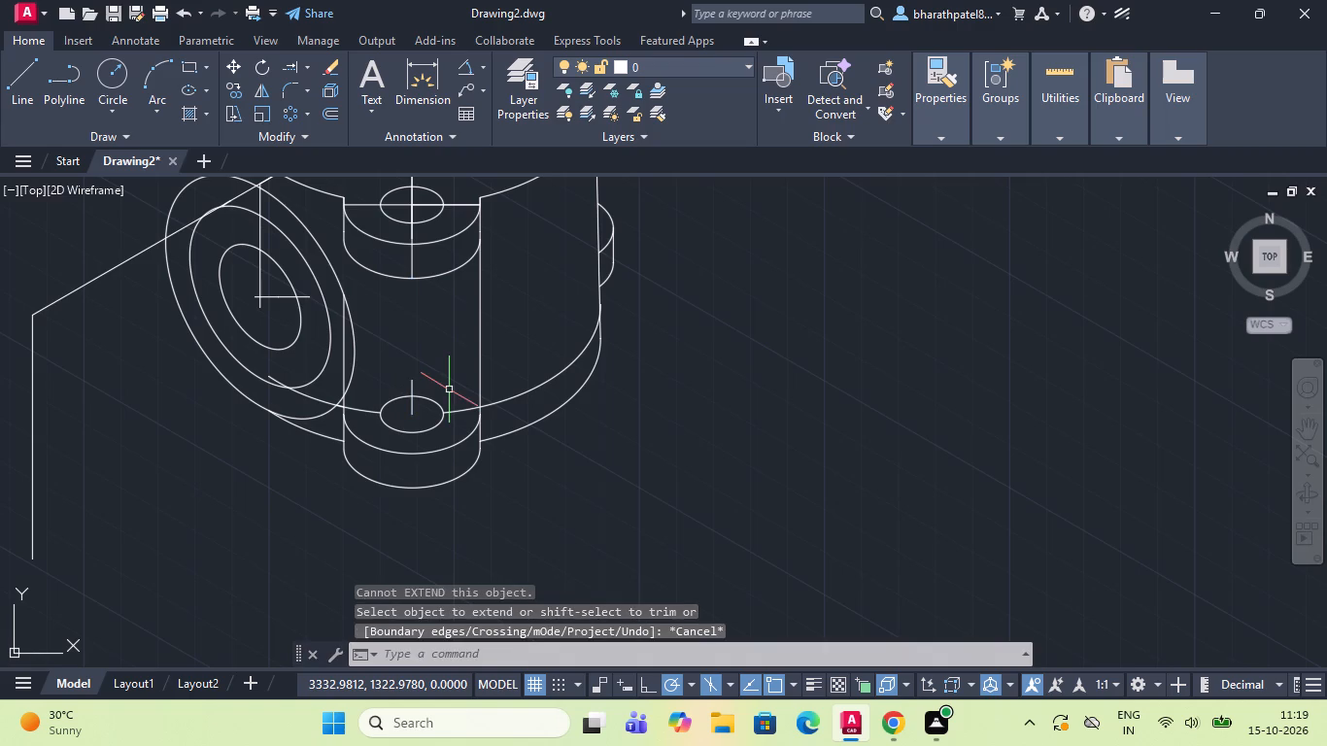
Draw a horizontal line about 5.4 units long from the top of the lower front lobe's hole, heading right.
{"action": "scroll", "coordinate": [450, 409], "scroll_direction": "up", "scroll_amount": 3}
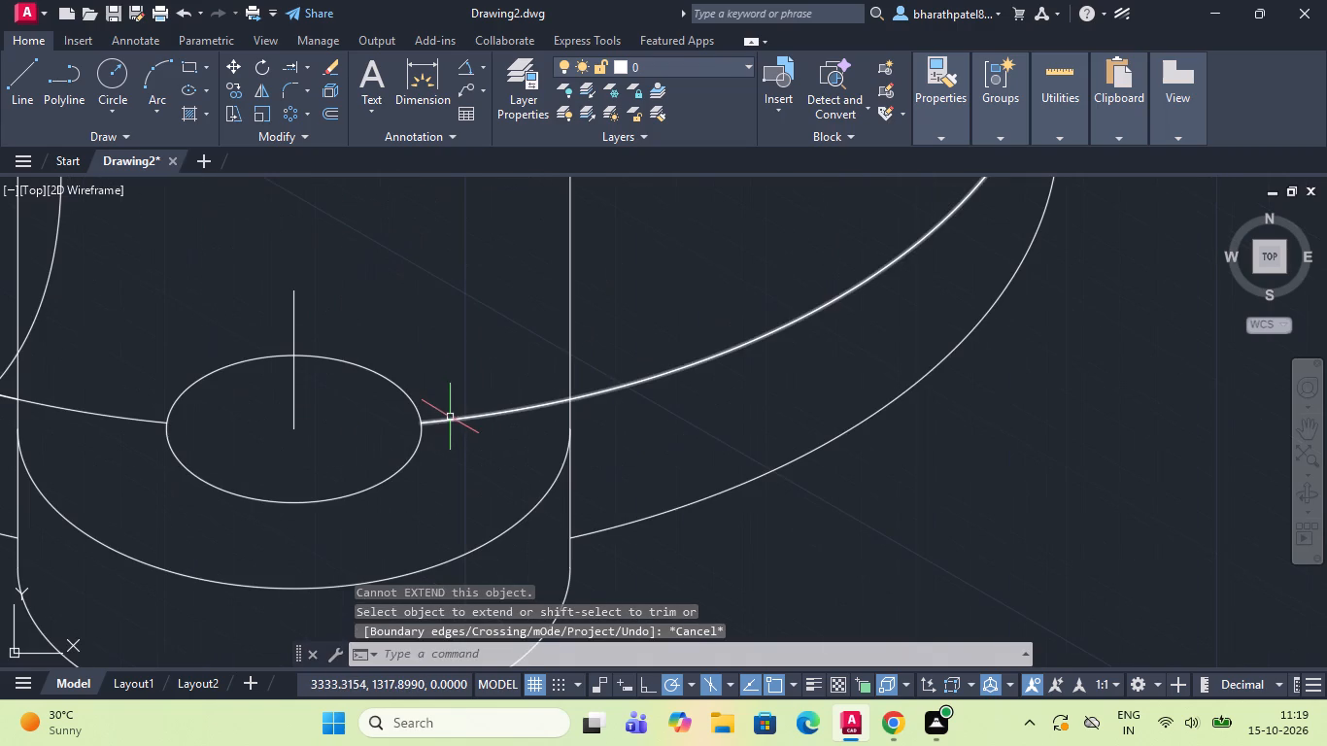
{"action": "scroll", "coordinate": [450, 416], "scroll_direction": "down", "scroll_amount": 1}
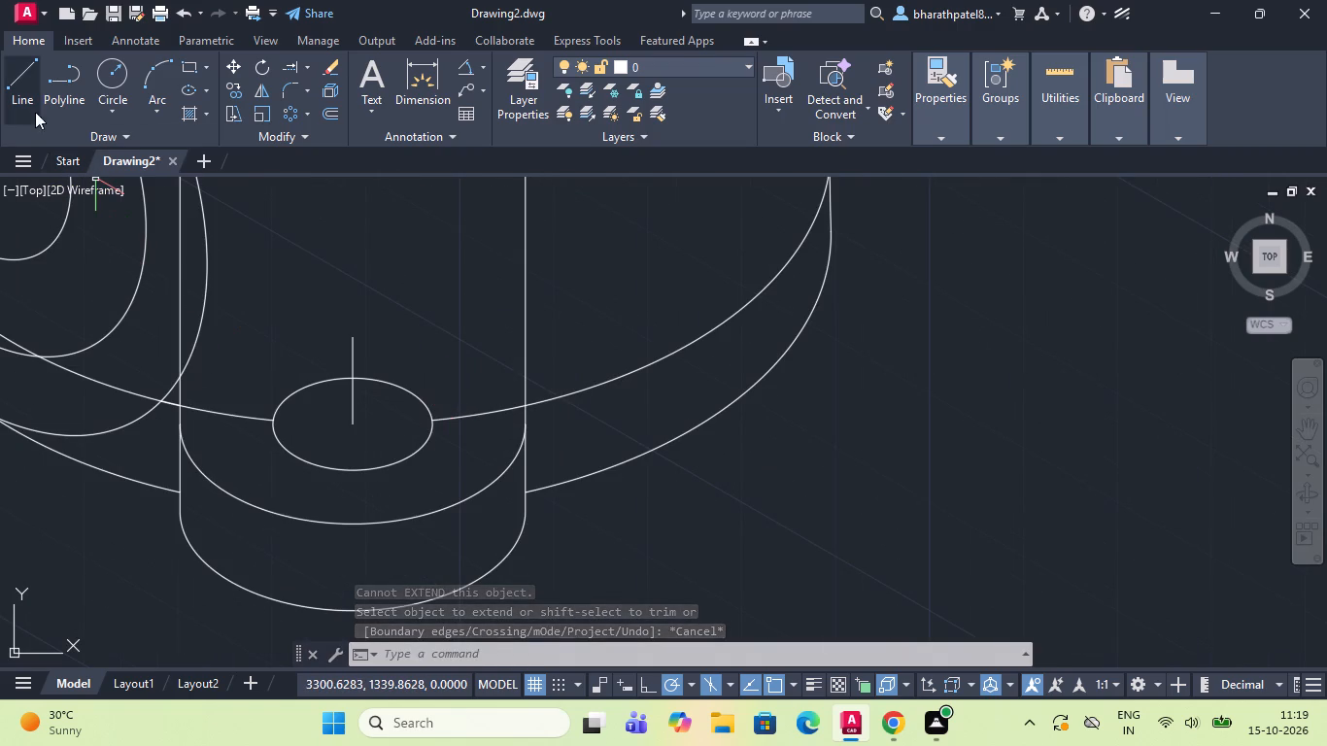
{"action": "left_click", "coordinate": [21, 74]}
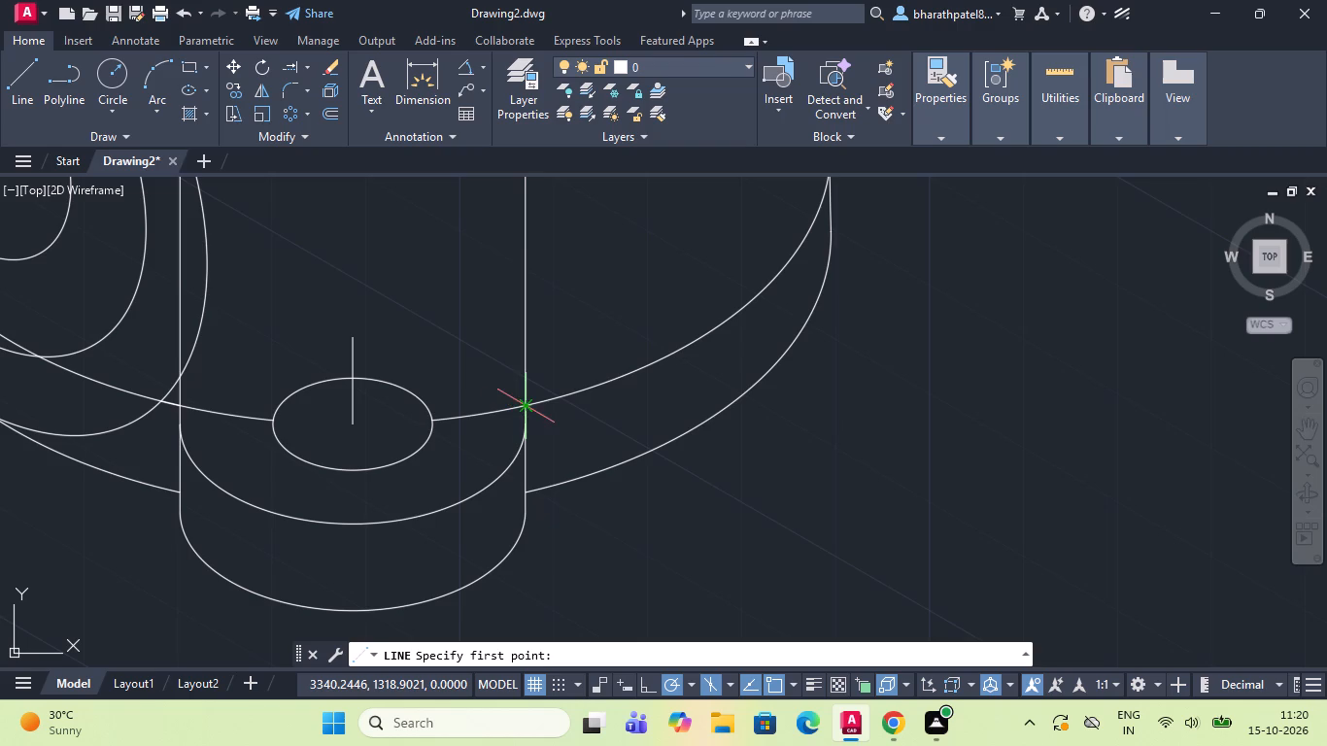
{"action": "left_click", "coordinate": [17, 73]}
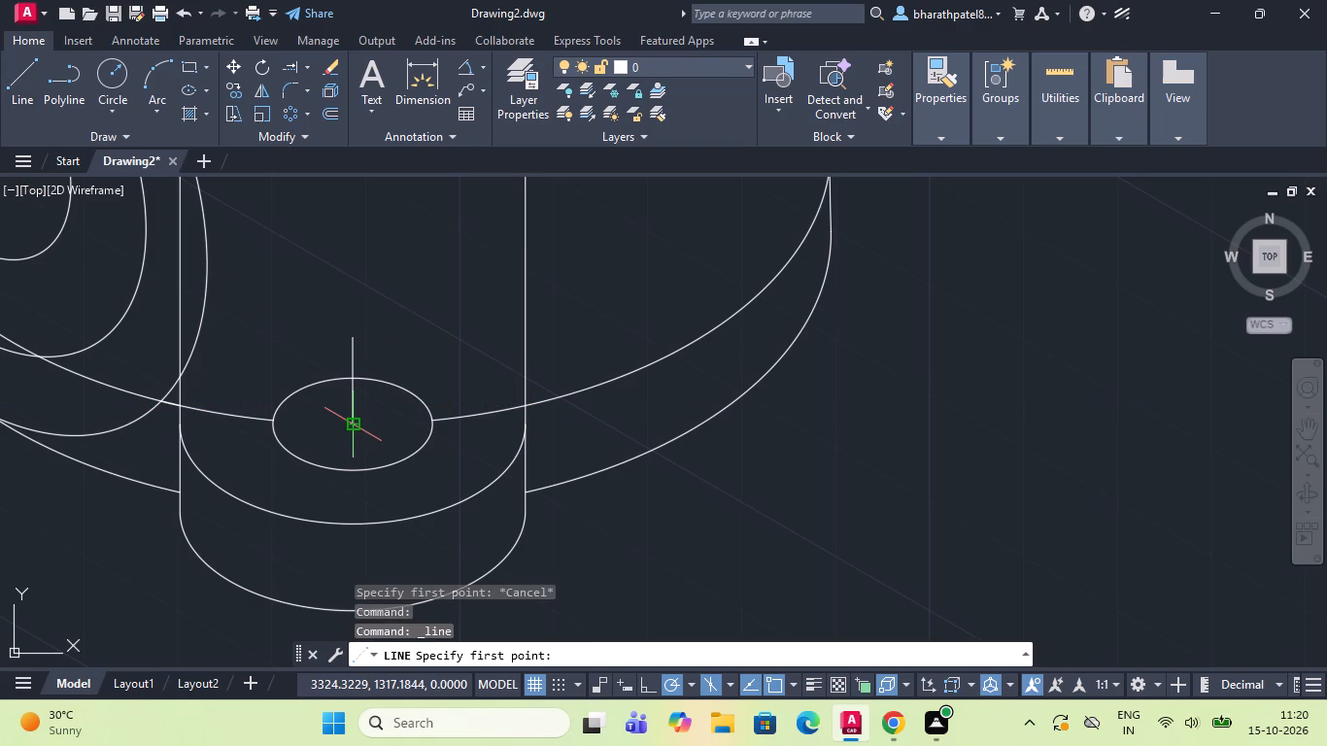
{"action": "scroll", "coordinate": [357, 372], "scroll_direction": "up", "scroll_amount": 4}
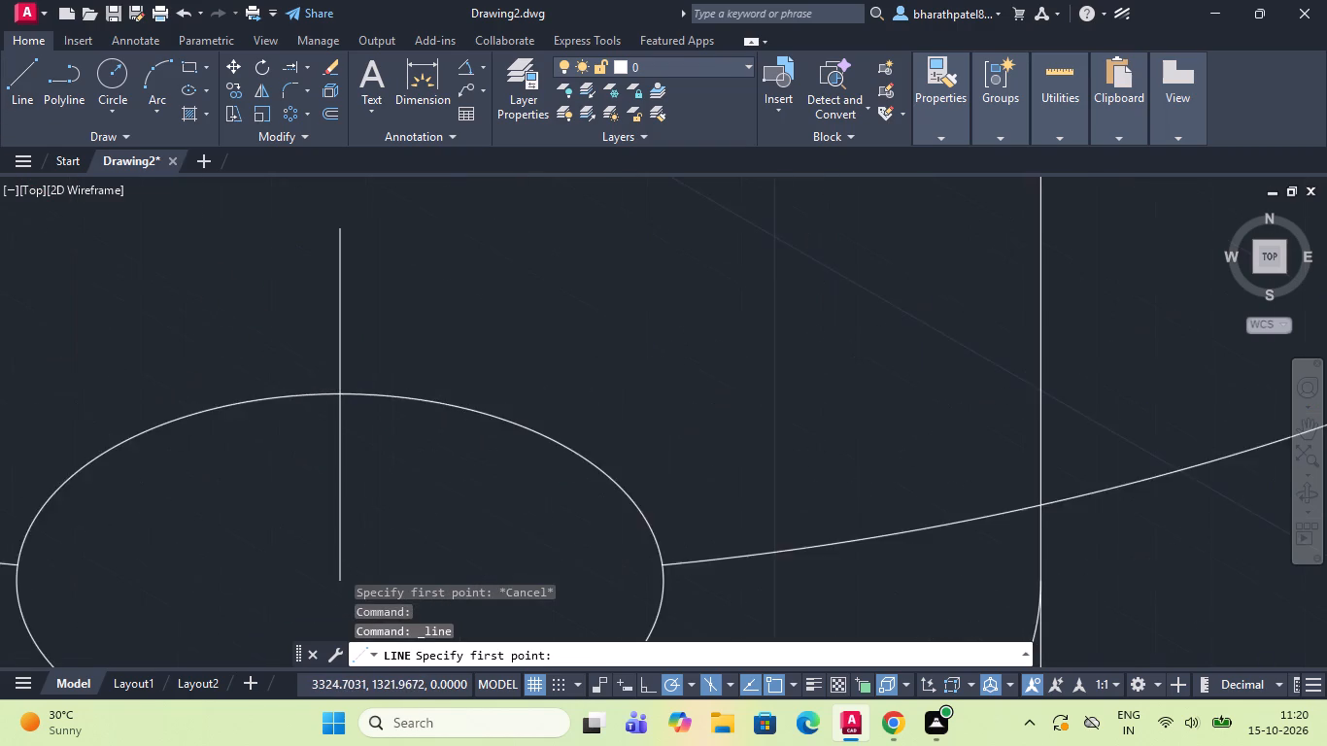
{"action": "left_click", "coordinate": [330, 400]}
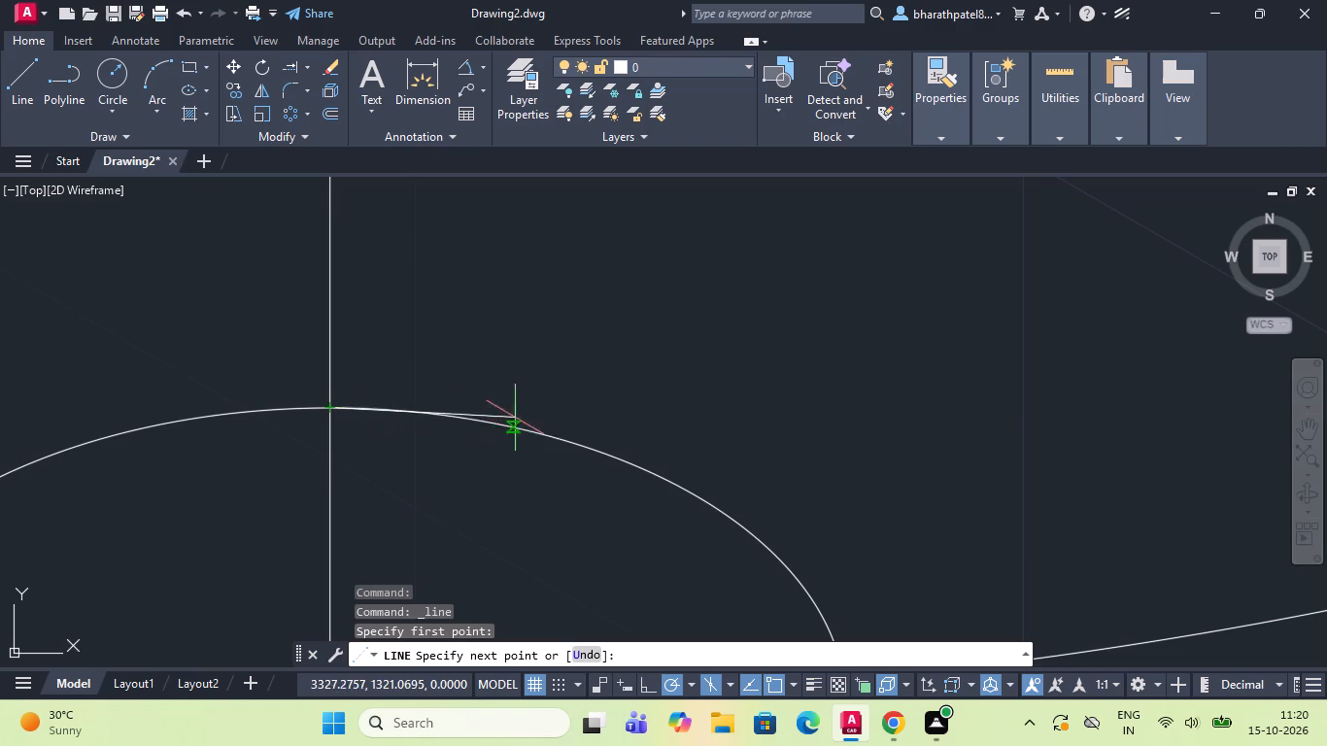
{"action": "left_click", "coordinate": [706, 403]}
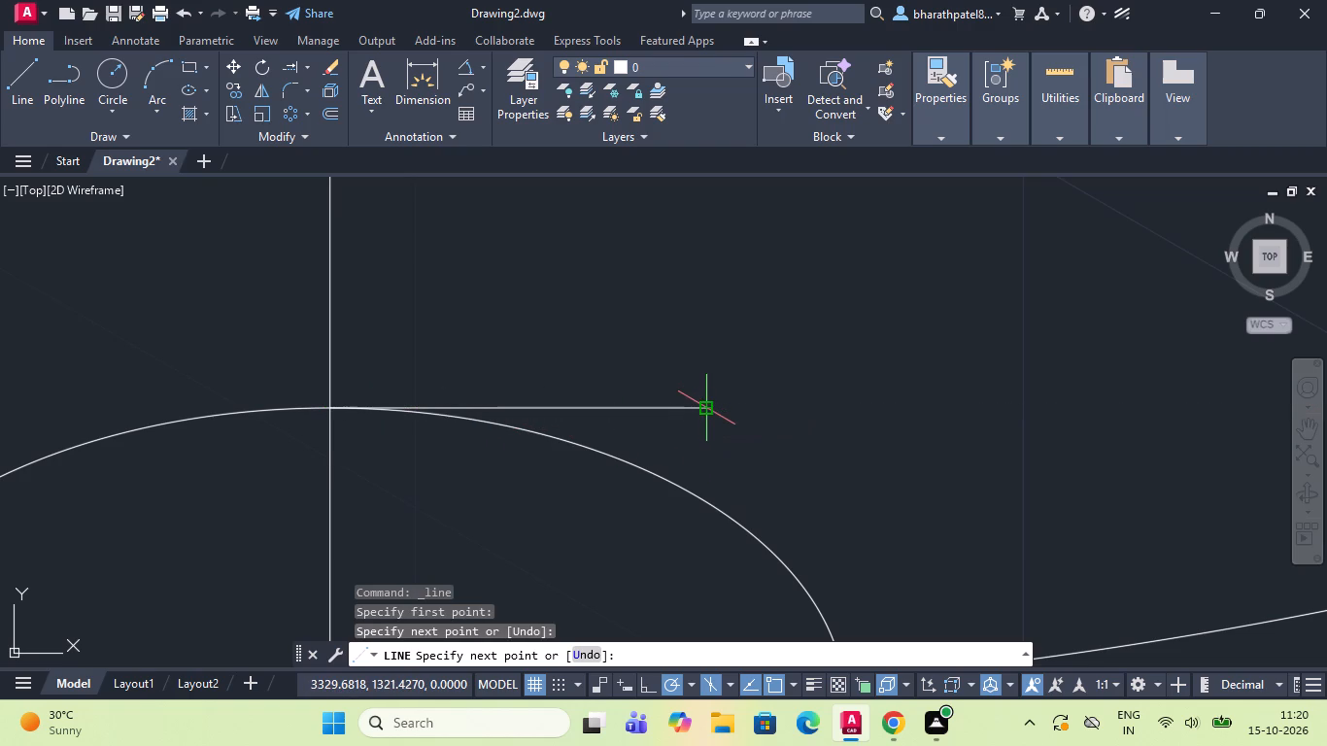
{"action": "key", "text": "Escape"}
Extend both body arcs across the lower front lobe's hole to the vertical guide line at its centre.
{"action": "scroll", "coordinate": [703, 399], "scroll_direction": "down", "scroll_amount": 3}
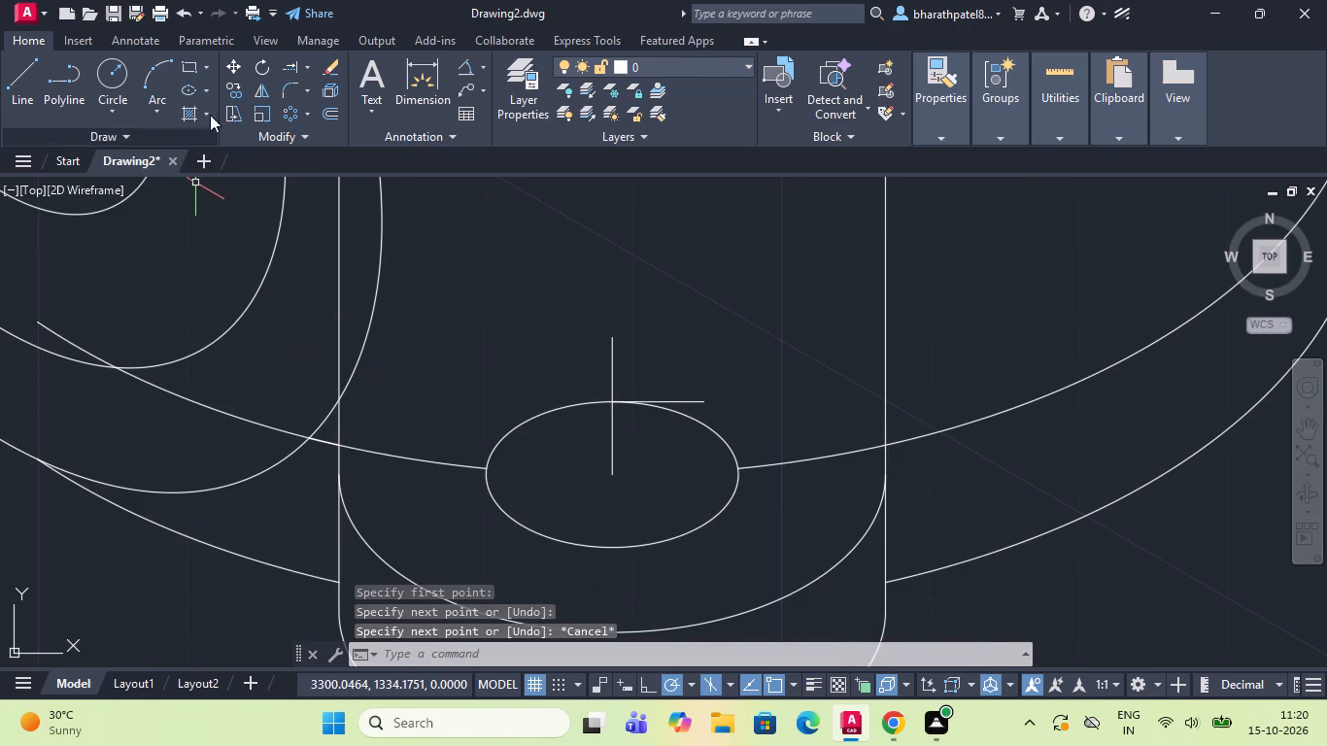
{"action": "left_click", "coordinate": [292, 64]}
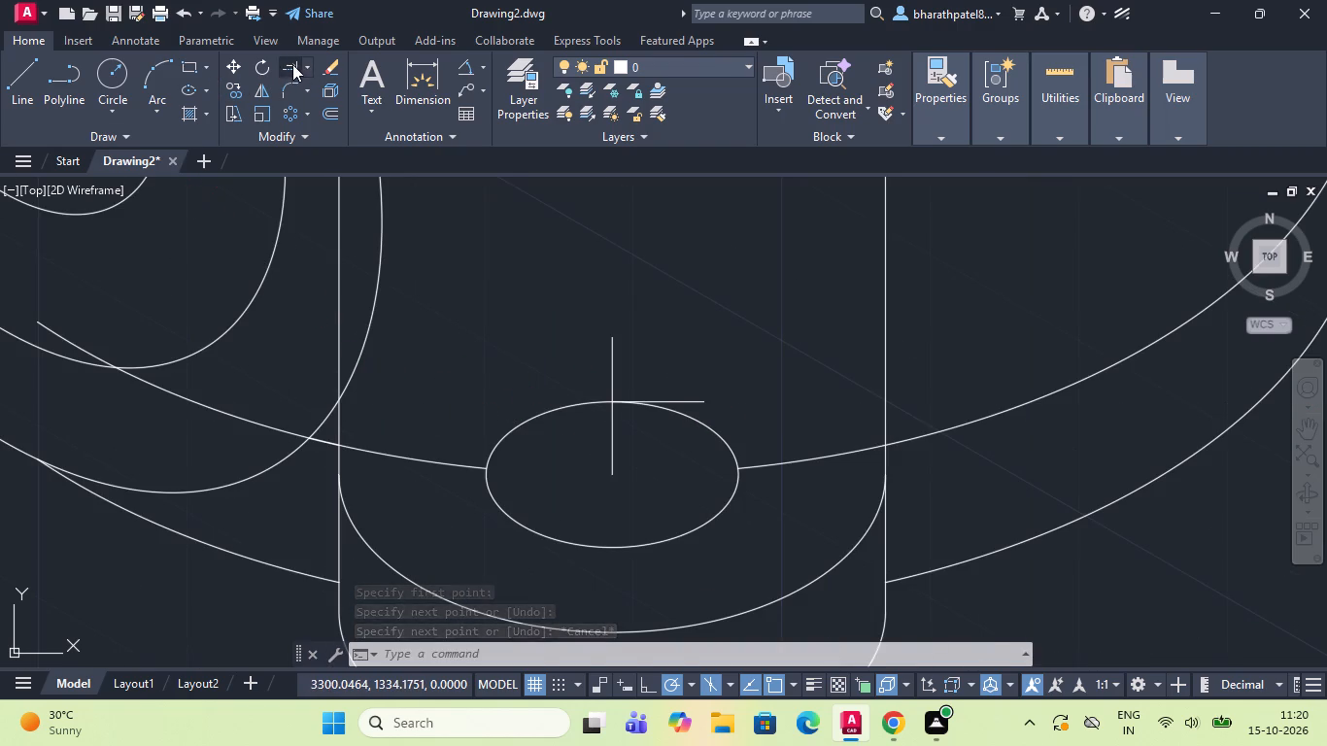
{"action": "left_click", "coordinate": [431, 459]}
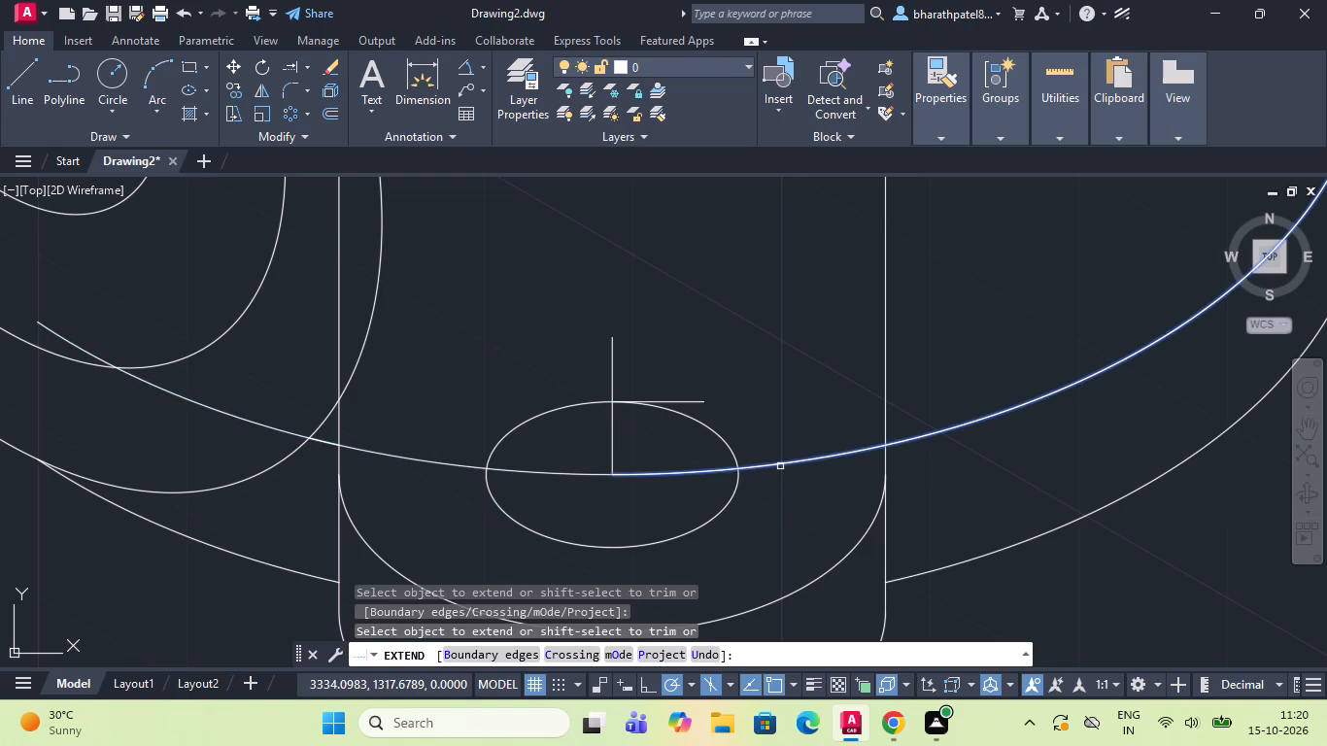
{"action": "left_click", "coordinate": [780, 466]}
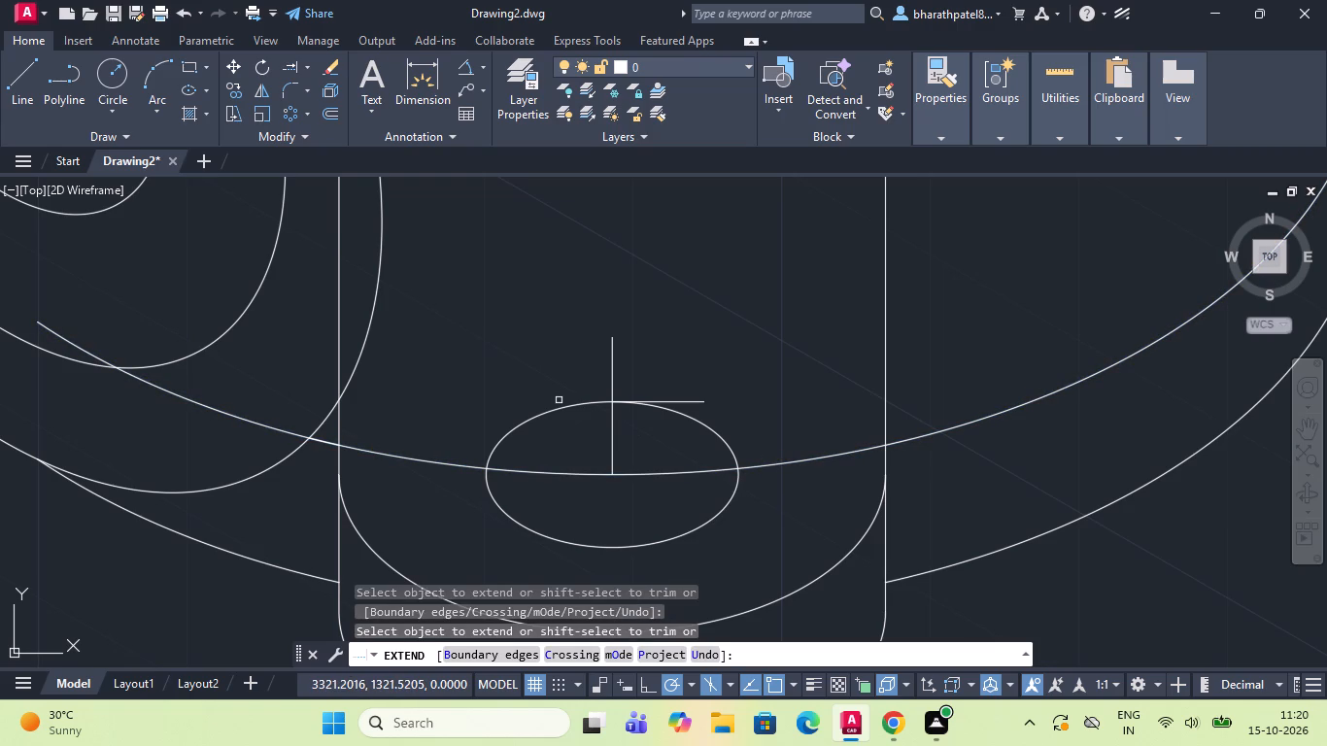
{"action": "key", "text": "Escape"}
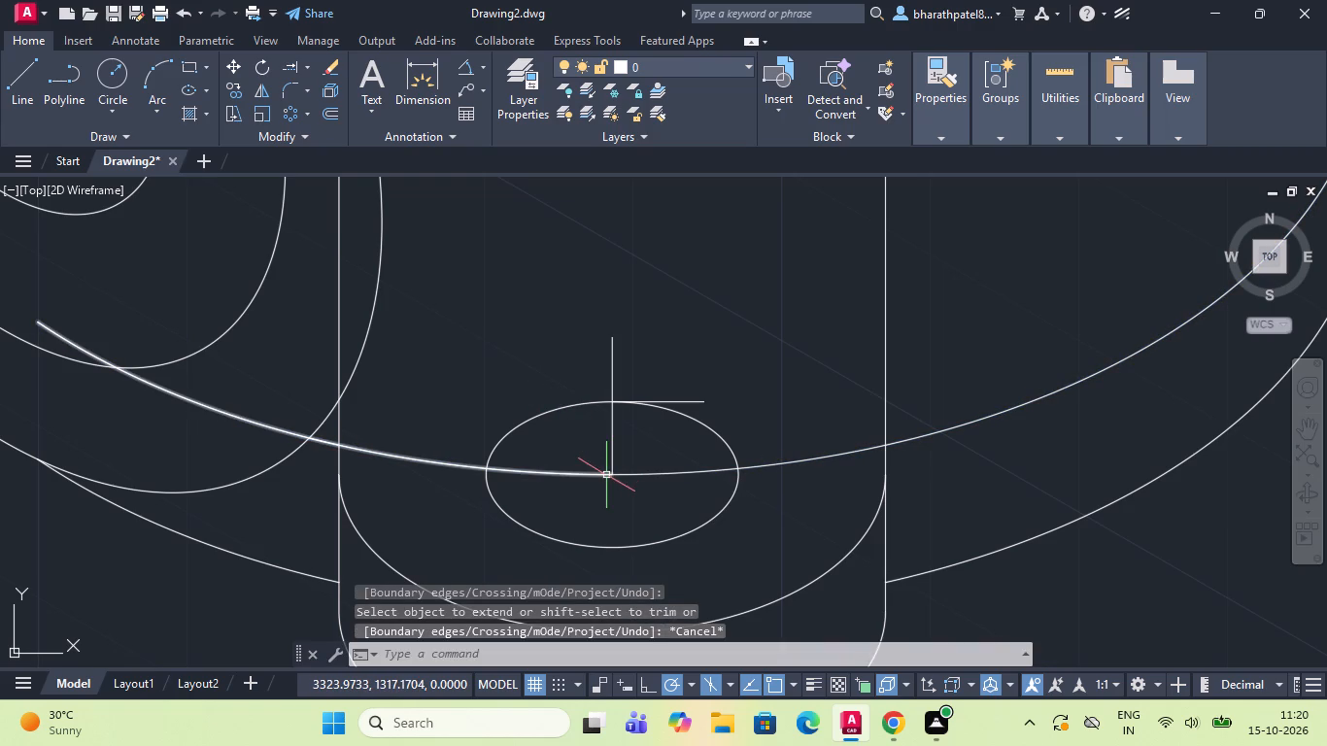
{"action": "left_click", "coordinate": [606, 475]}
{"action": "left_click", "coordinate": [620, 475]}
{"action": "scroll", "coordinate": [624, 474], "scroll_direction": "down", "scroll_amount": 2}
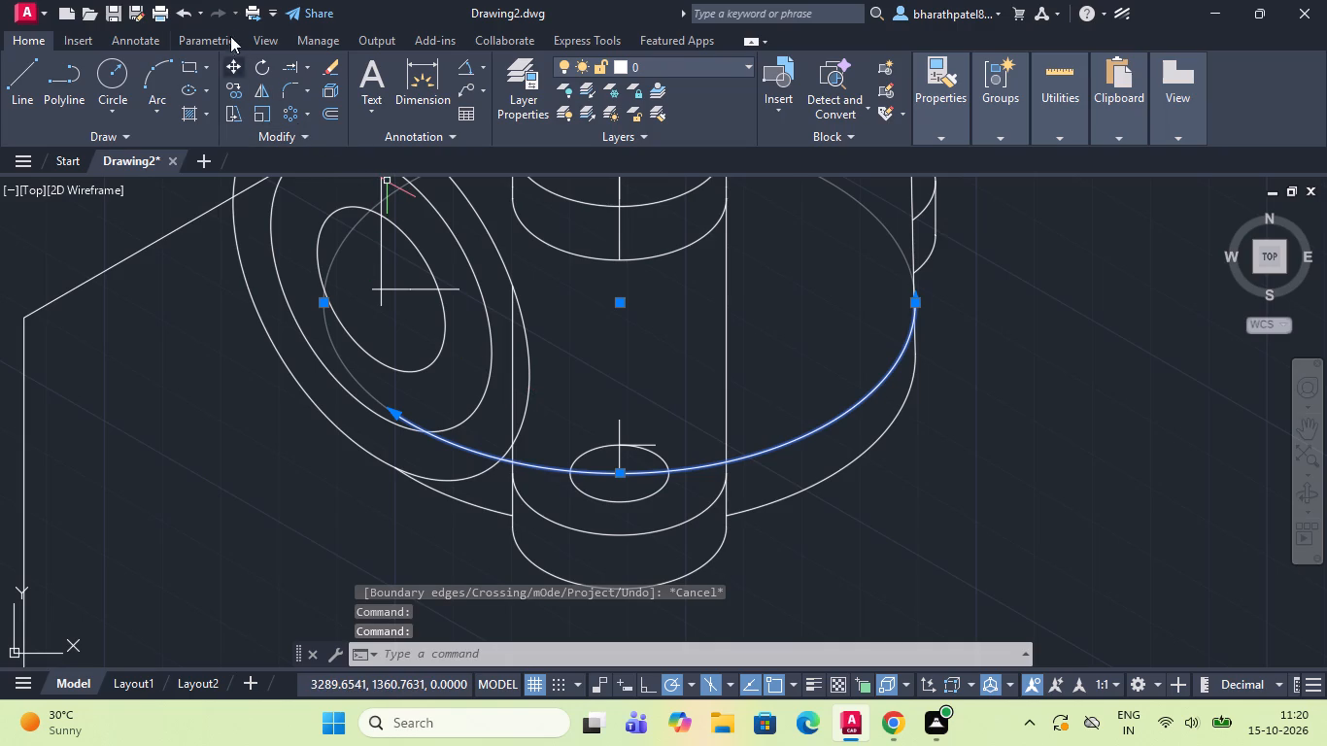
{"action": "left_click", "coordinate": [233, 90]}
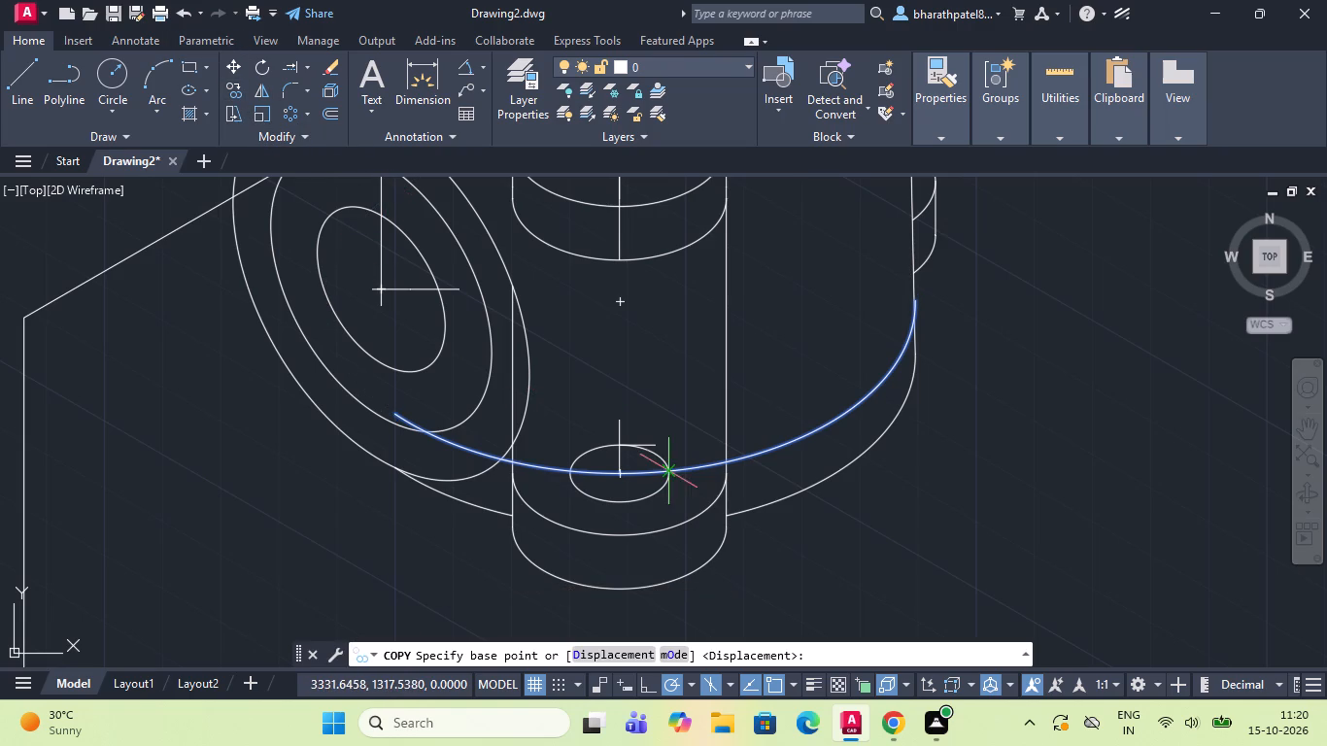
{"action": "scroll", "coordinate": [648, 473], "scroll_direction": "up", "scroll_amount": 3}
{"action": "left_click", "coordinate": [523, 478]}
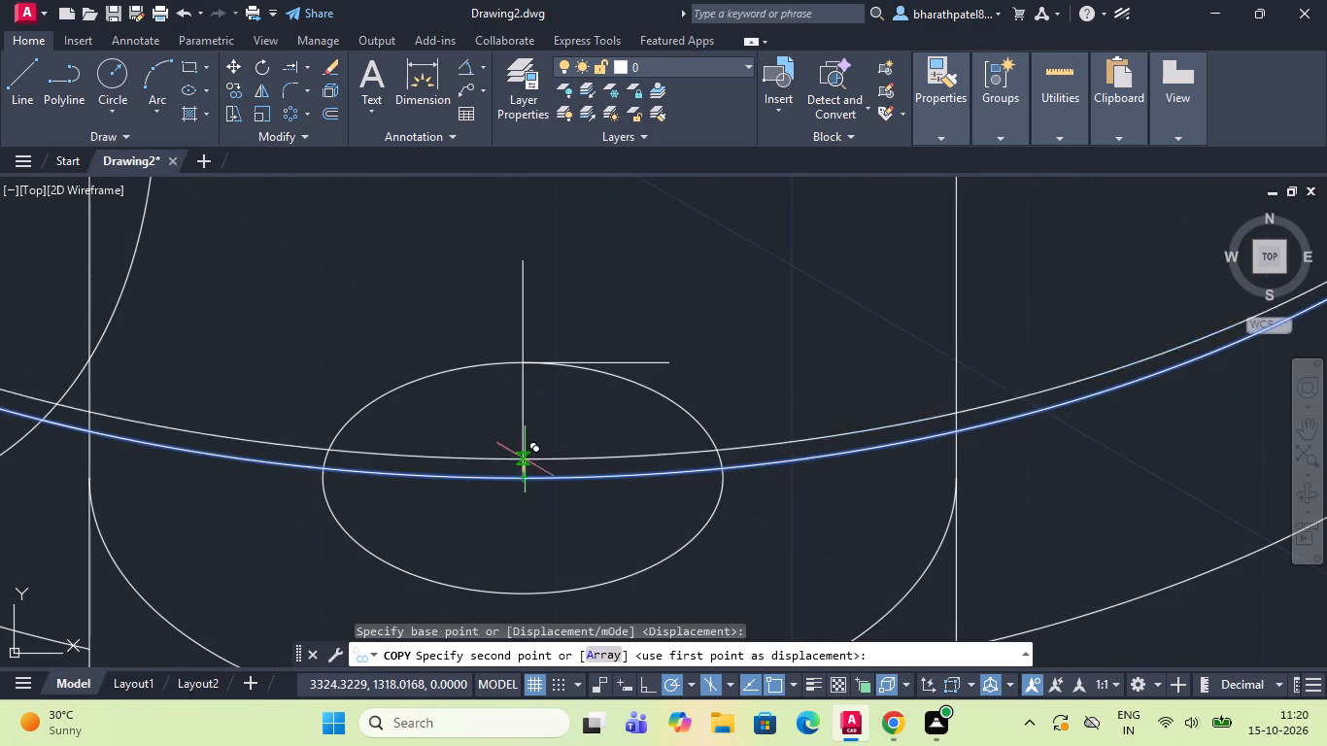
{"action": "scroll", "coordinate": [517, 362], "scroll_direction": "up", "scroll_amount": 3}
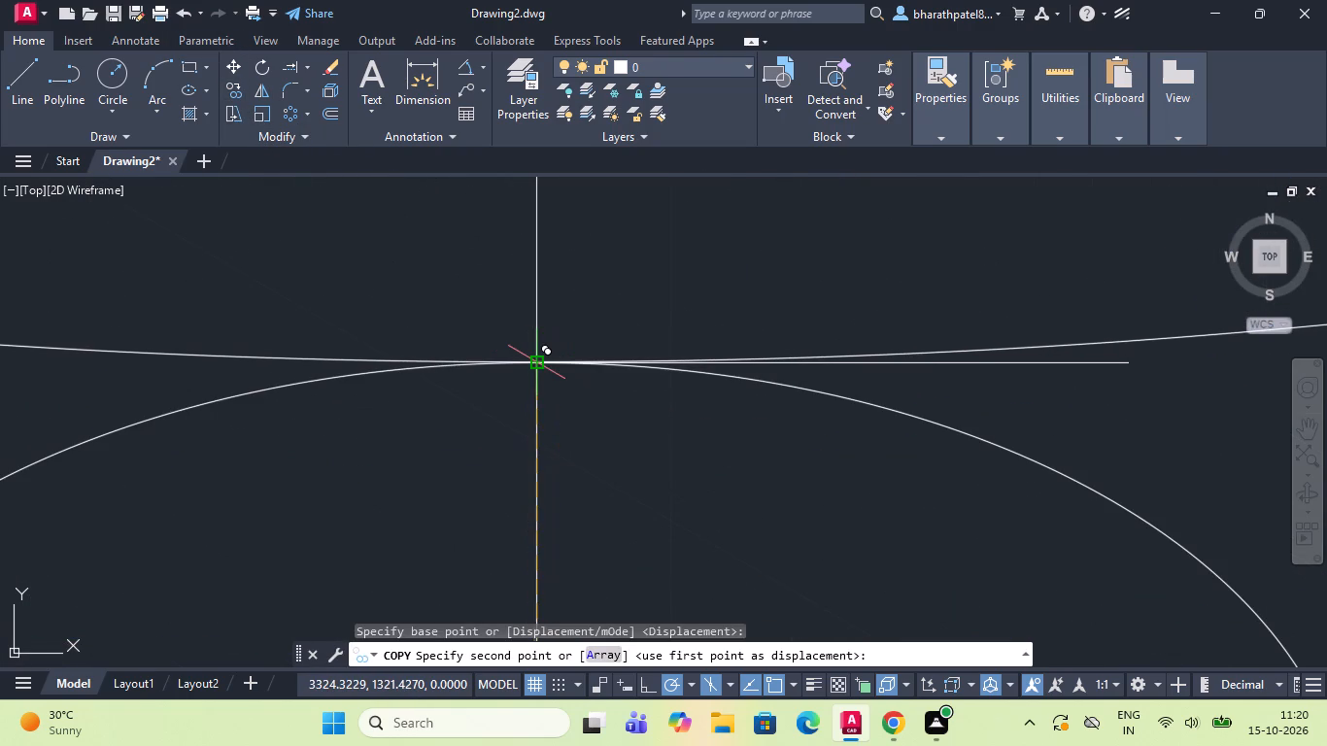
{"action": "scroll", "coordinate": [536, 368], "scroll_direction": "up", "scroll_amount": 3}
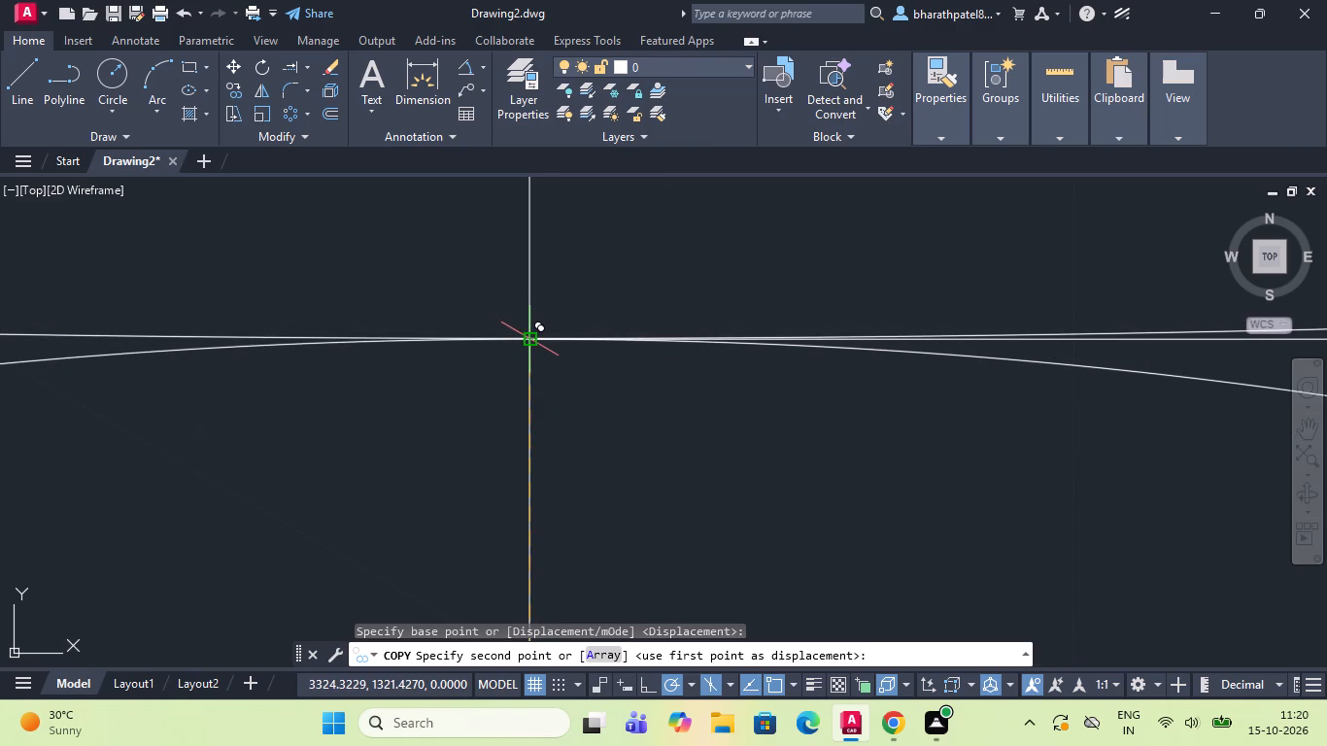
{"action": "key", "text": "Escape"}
Delete the vertical guide line rising from the centre of the lower front lobe's hole.
{"action": "scroll", "coordinate": [527, 336], "scroll_direction": "down", "scroll_amount": 8}
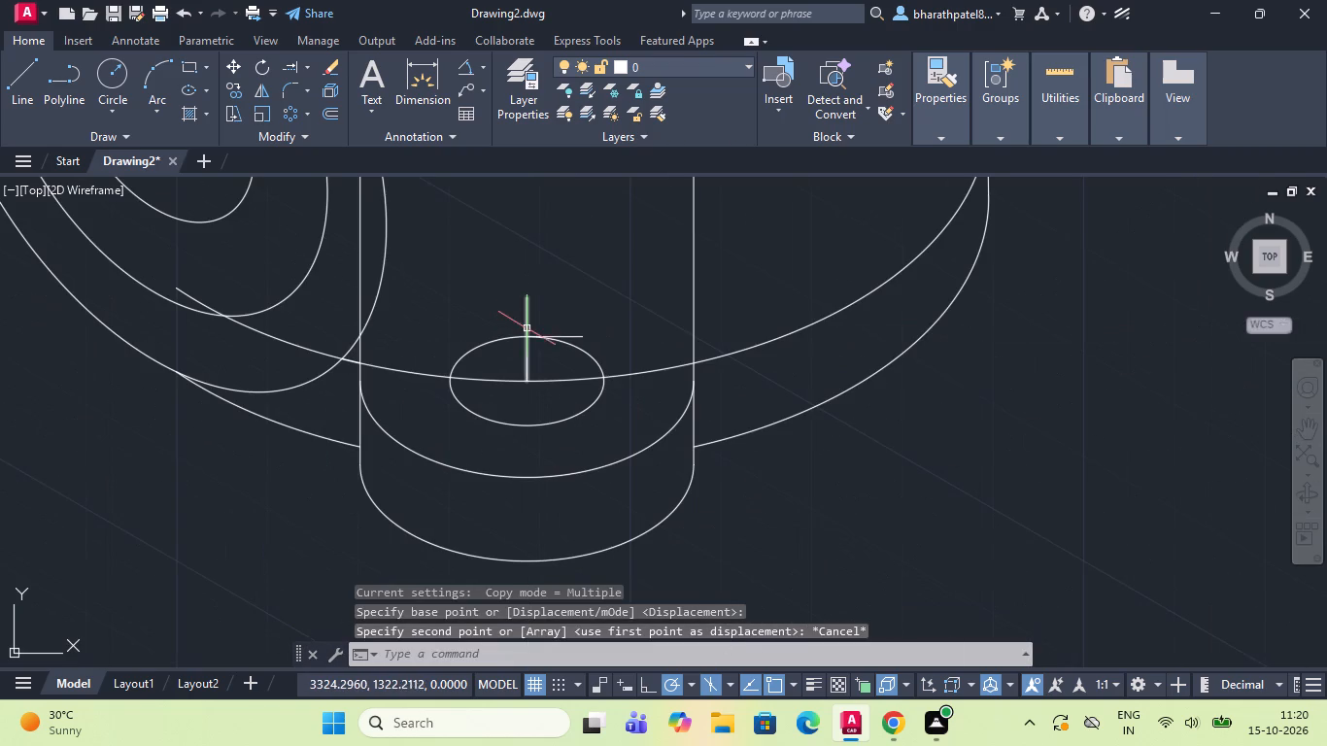
{"action": "left_click", "coordinate": [527, 317]}
{"action": "key", "text": "Delete"}
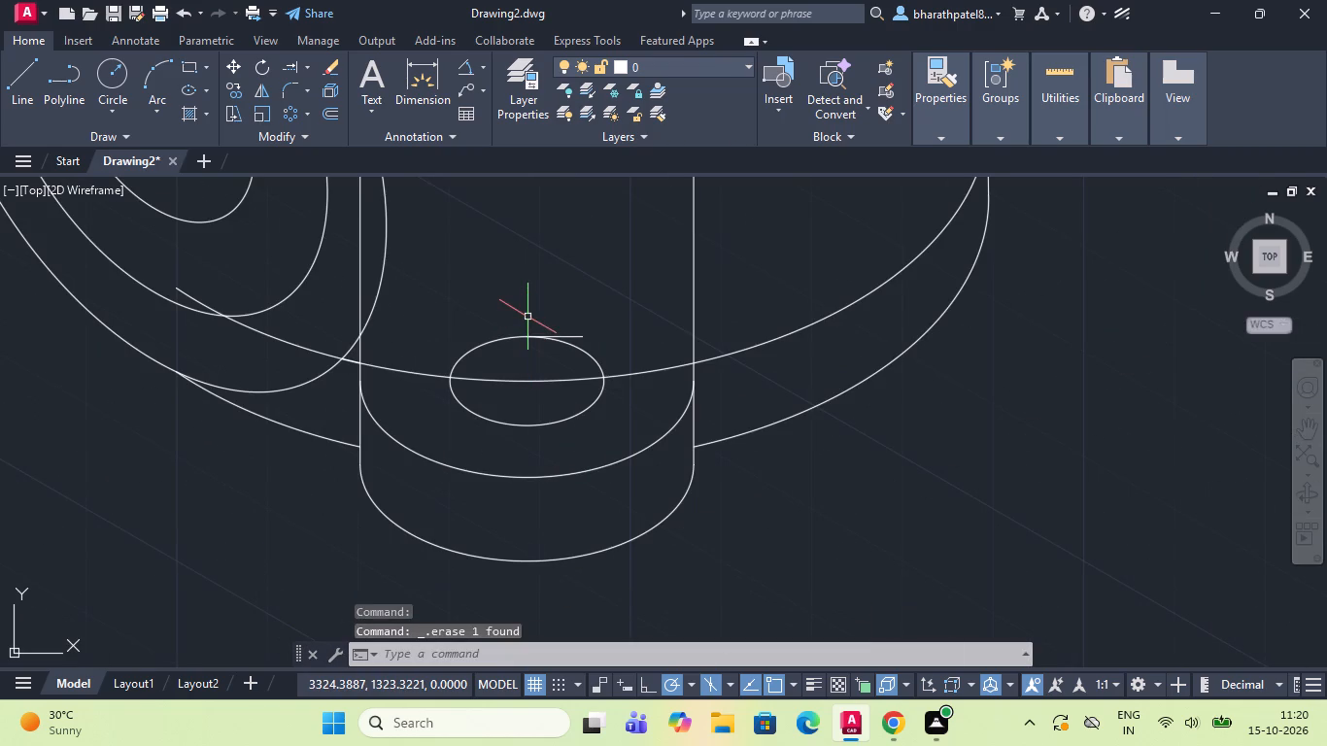
Draw a vertical line 8 units up from the centre of the lower front lobe's hole.
{"action": "left_click", "coordinate": [27, 61]}
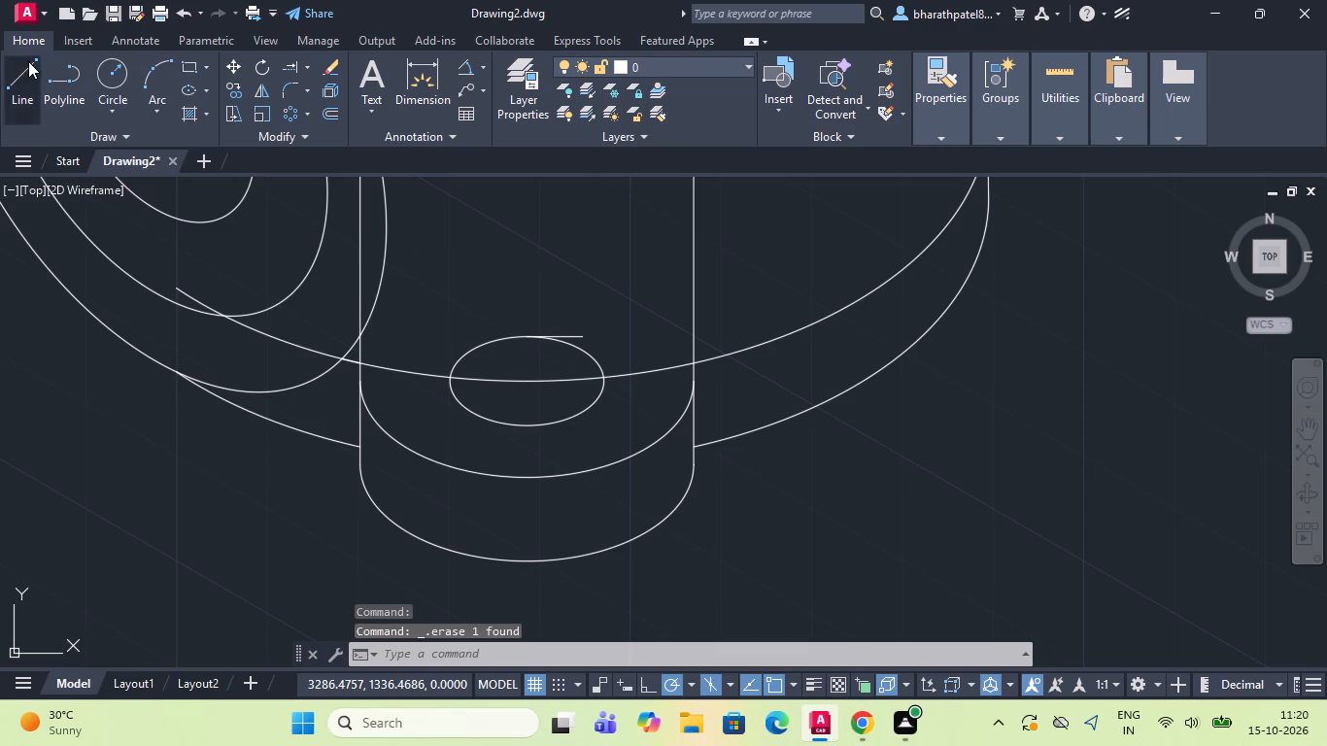
{"action": "left_click", "coordinate": [531, 379]}
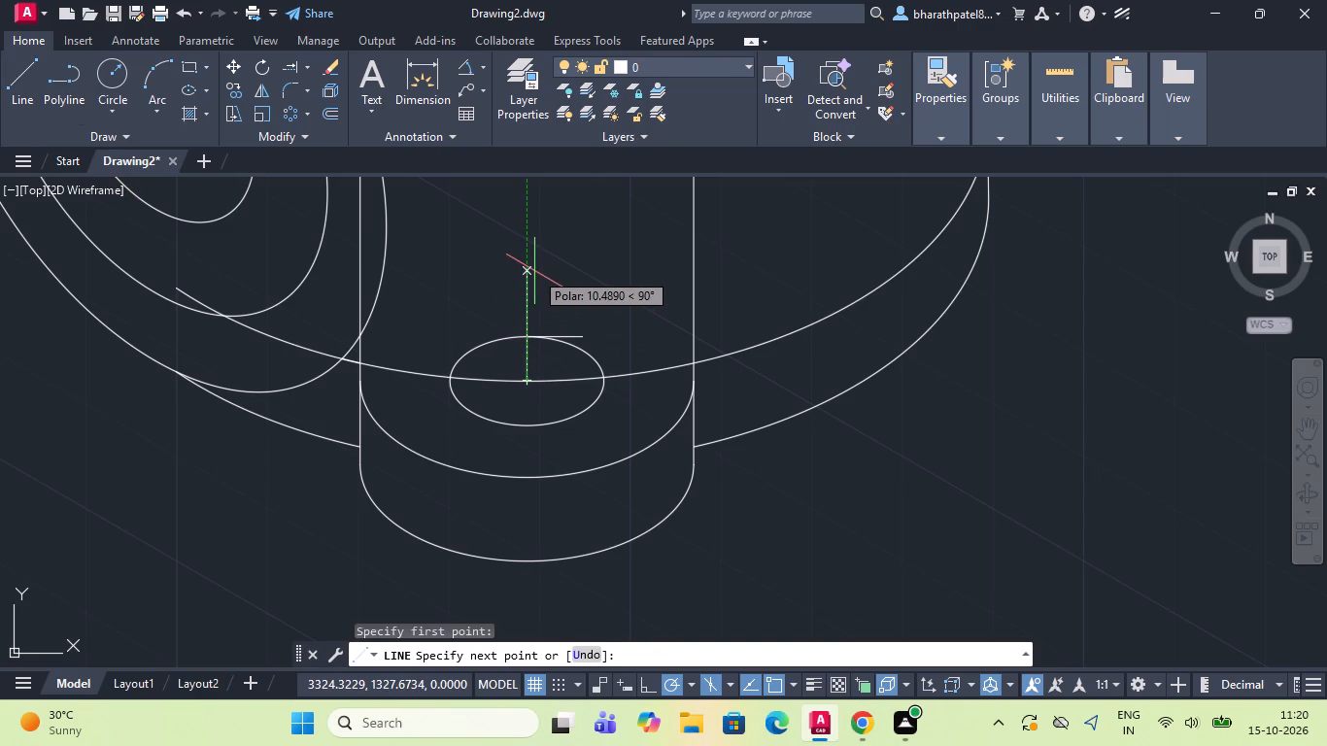
{"action": "key", "text": "8"}
{"action": "key", "text": "Return"}
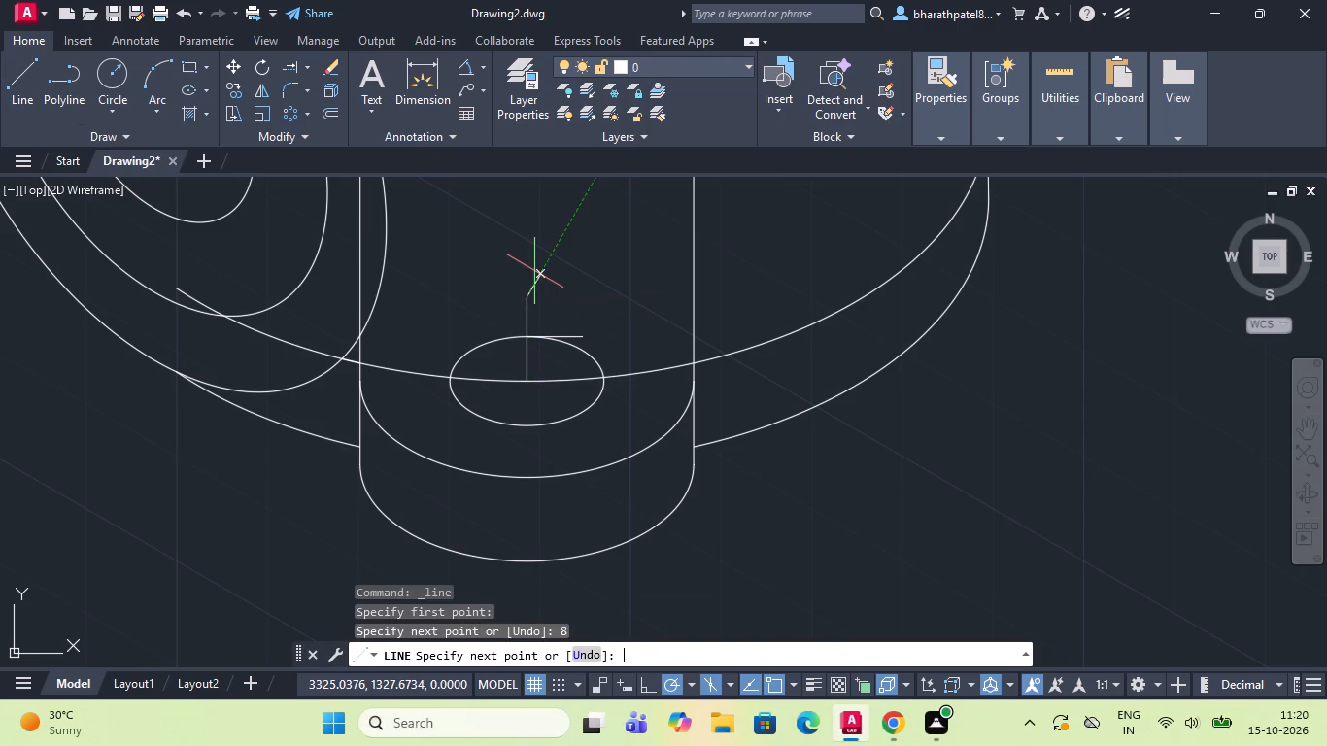
{"action": "scroll", "coordinate": [534, 271], "scroll_direction": "up", "scroll_amount": 3}
{"action": "key", "text": "Escape"}
{"action": "scroll", "coordinate": [525, 260], "scroll_direction": "down", "scroll_amount": 3}
{"action": "key", "text": "Escape"}
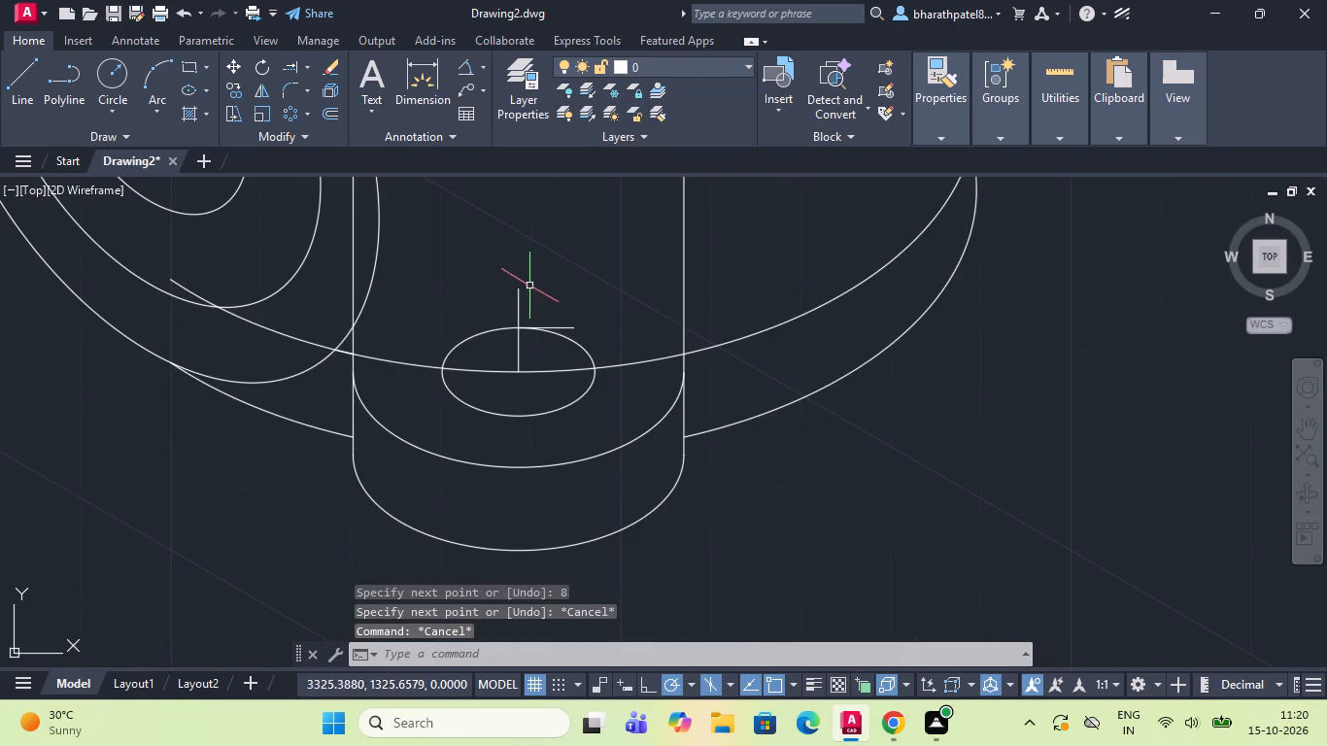
Copy the two body arcs through the lower hole 8 units up, from the hole centre to the guide line's upper end.
{"action": "left_click", "coordinate": [551, 371]}
{"action": "left_click", "coordinate": [490, 371]}
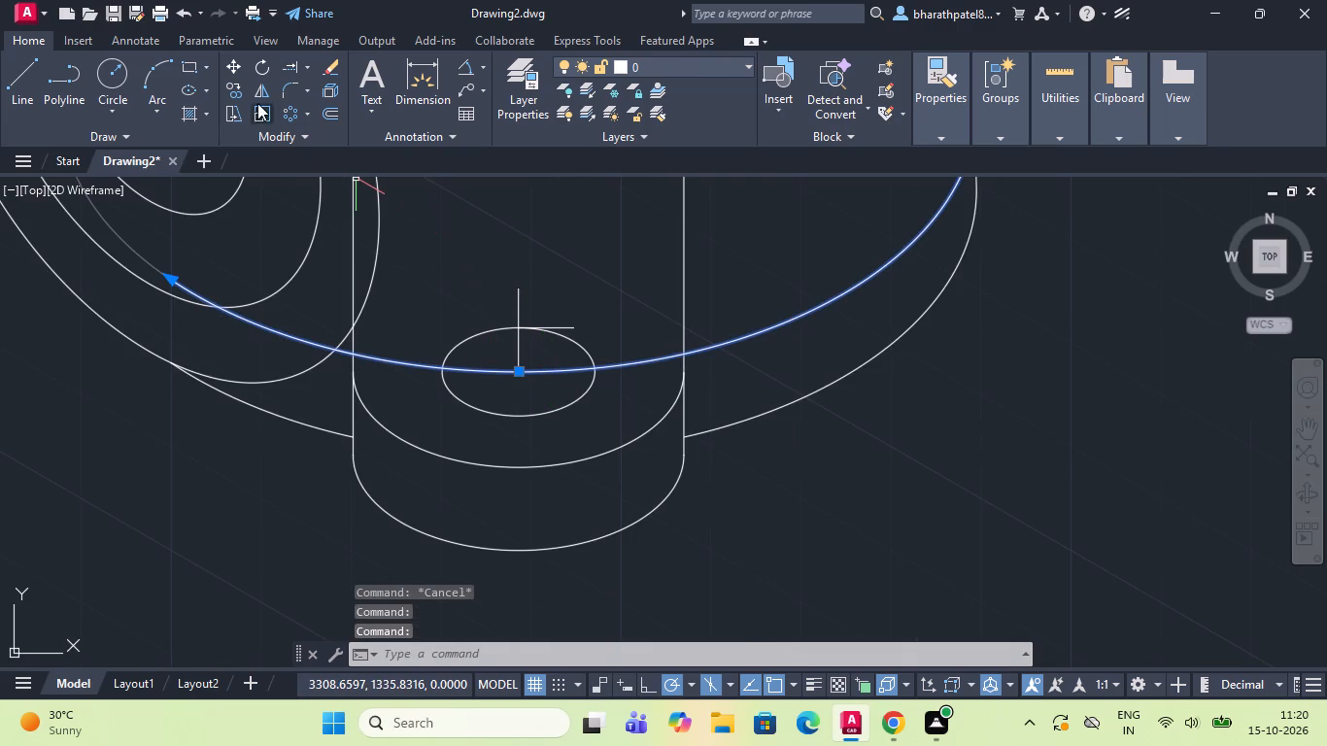
{"action": "left_click", "coordinate": [228, 84]}
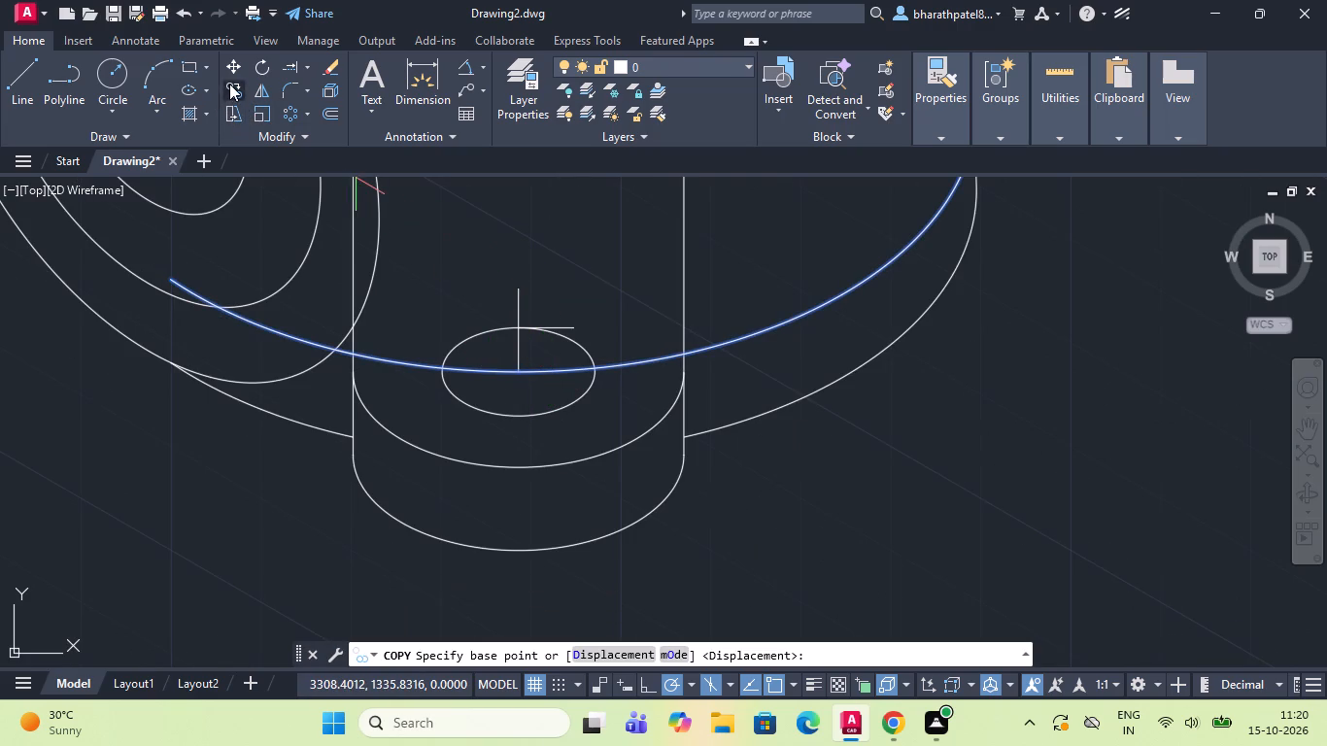
{"action": "left_click", "coordinate": [515, 371]}
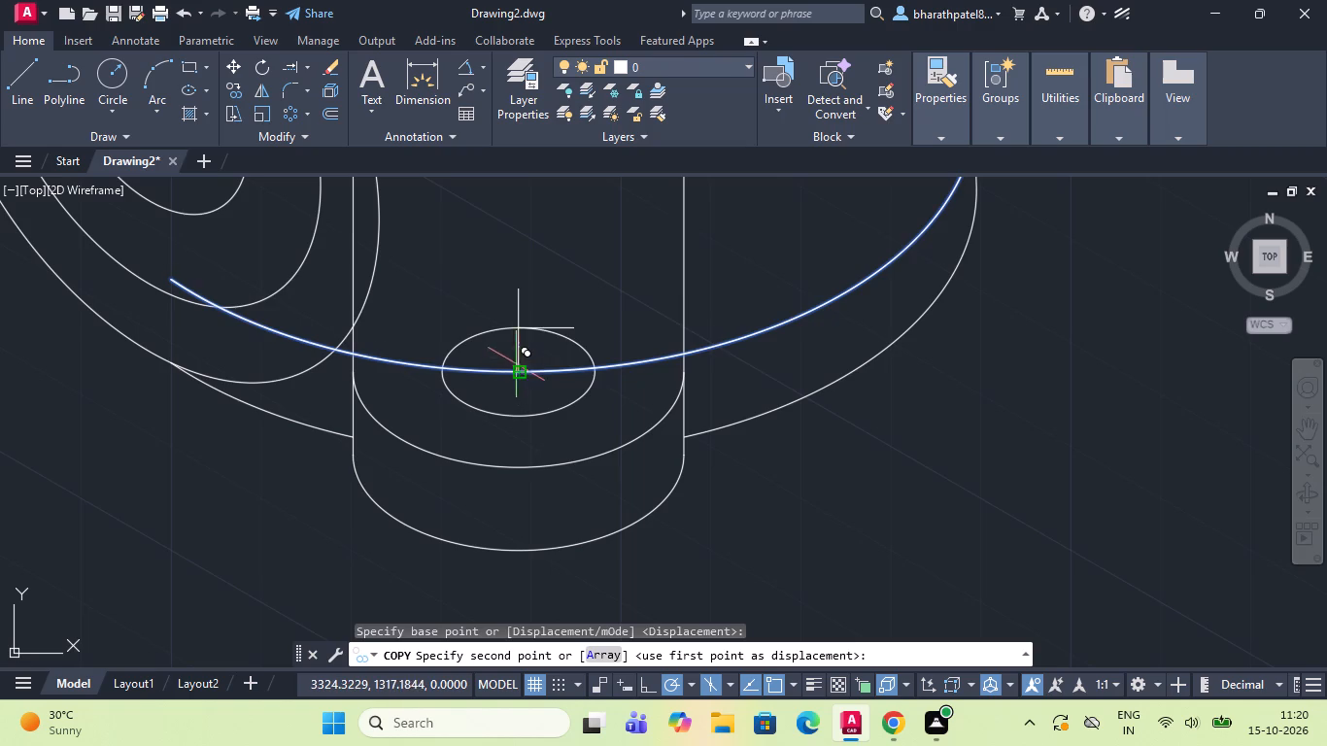
{"action": "scroll", "coordinate": [514, 294], "scroll_direction": "up", "scroll_amount": 3}
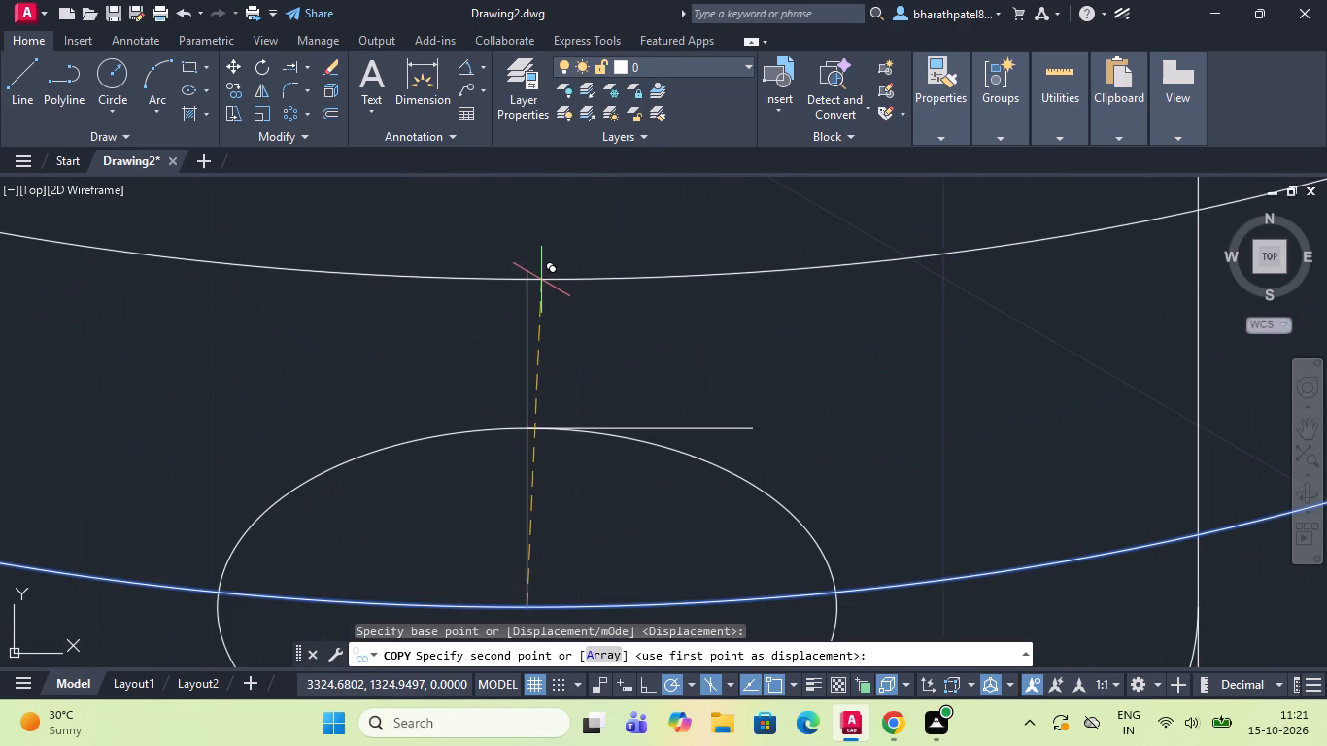
{"action": "left_click", "coordinate": [528, 268]}
{"action": "scroll", "coordinate": [528, 267], "scroll_direction": "down", "scroll_amount": 4}
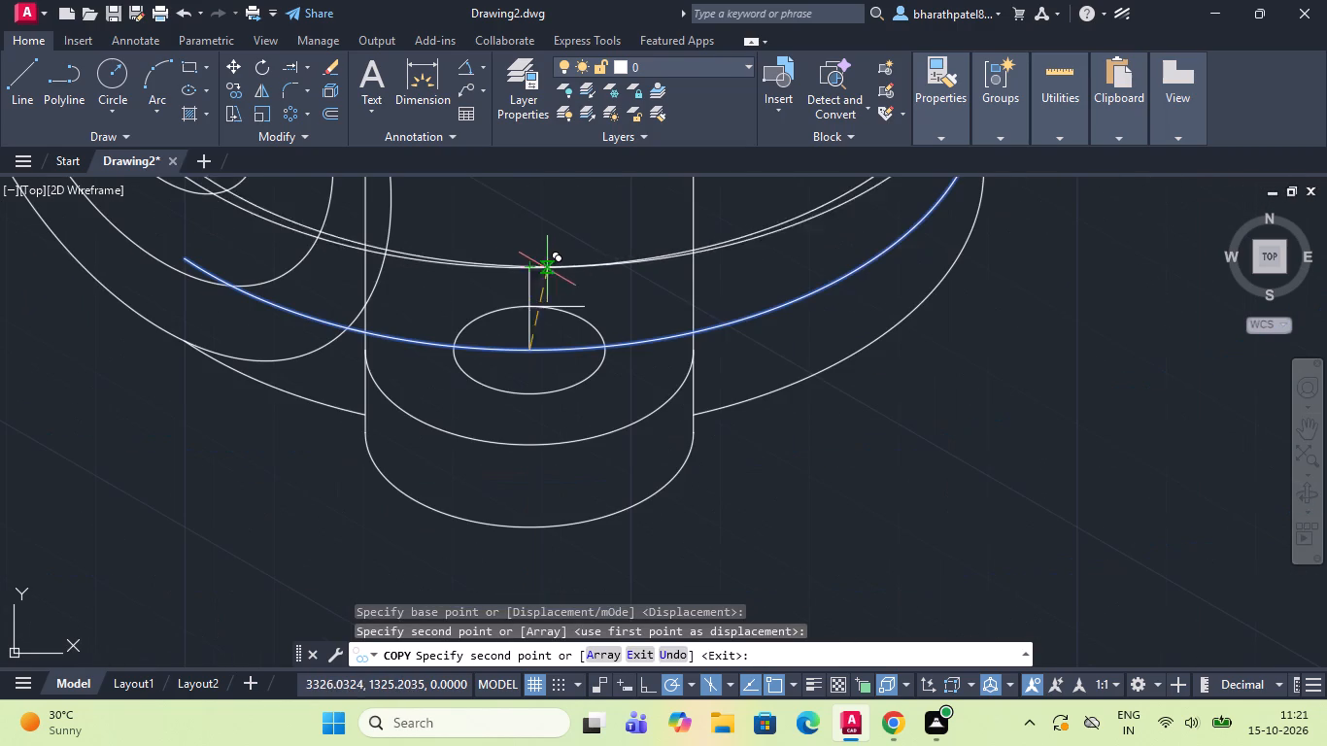
Trim the lower front lobe's right vertical edge above the raised body arc, and trim that arc beyond the edge.
{"action": "key", "text": "Escape"}
{"action": "scroll", "coordinate": [542, 332], "scroll_direction": "down", "scroll_amount": 2}
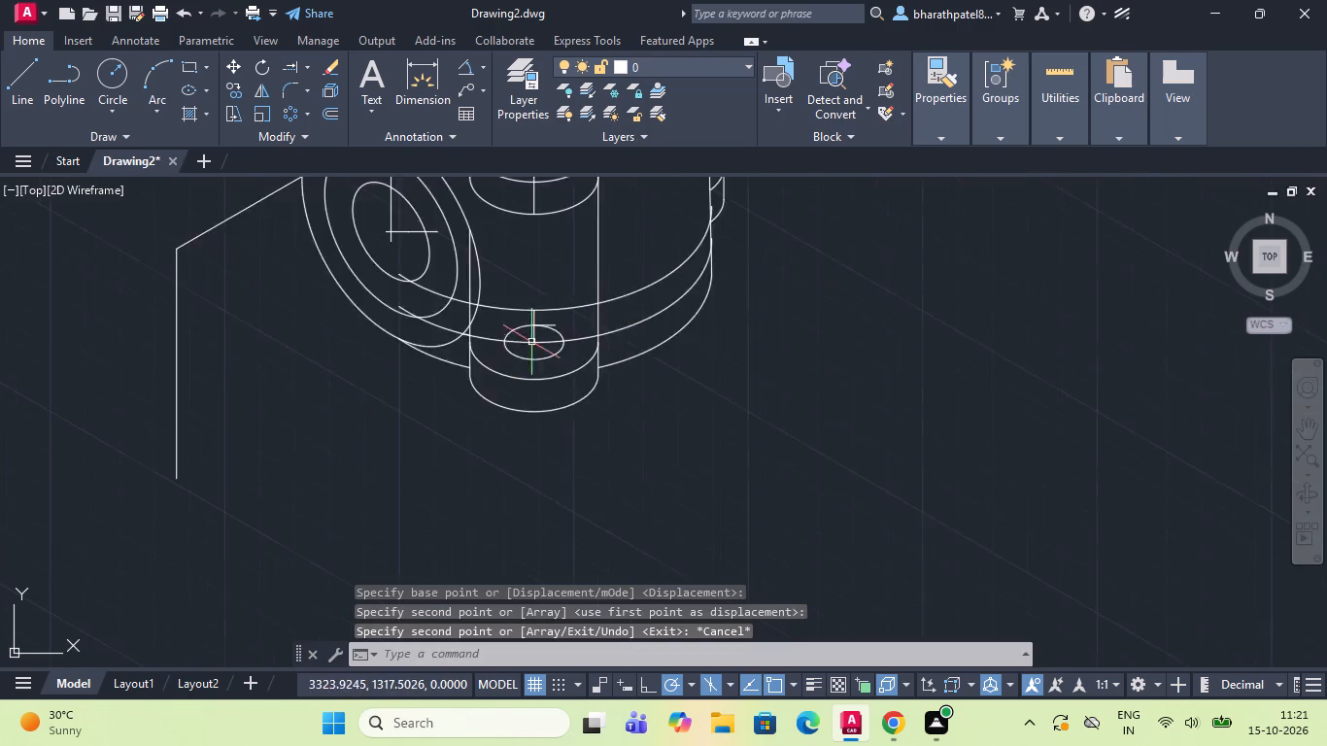
{"action": "scroll", "coordinate": [530, 342], "scroll_direction": "down", "scroll_amount": 1}
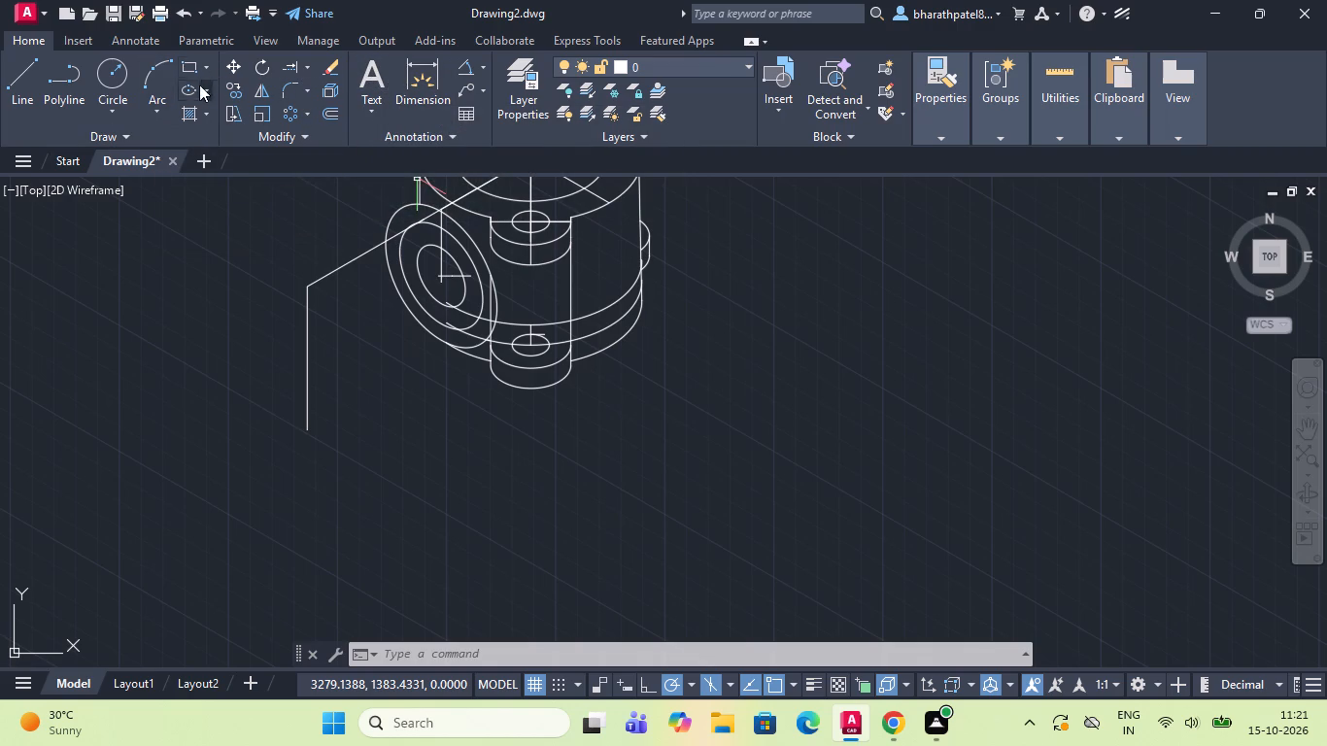
{"action": "left_click", "coordinate": [308, 68]}
{"action": "left_click", "coordinate": [299, 83]}
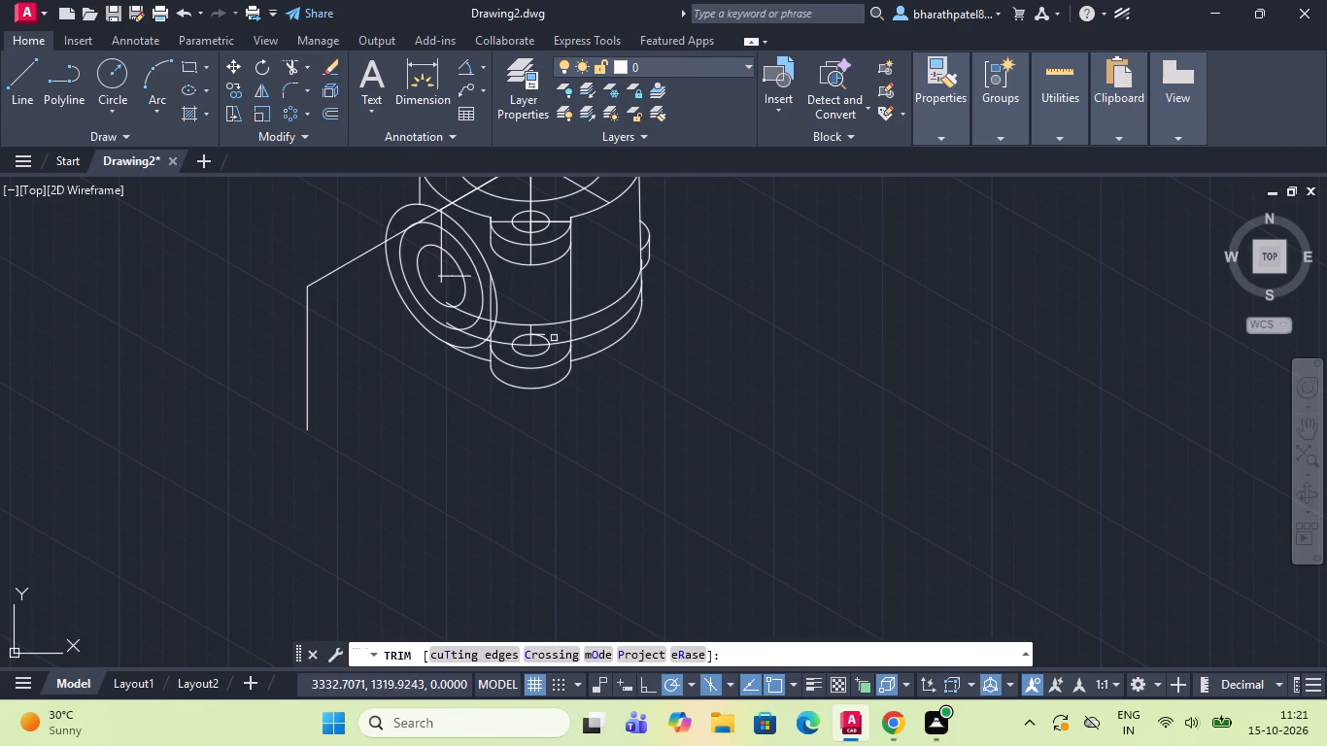
{"action": "scroll", "coordinate": [562, 333], "scroll_direction": "up", "scroll_amount": 3}
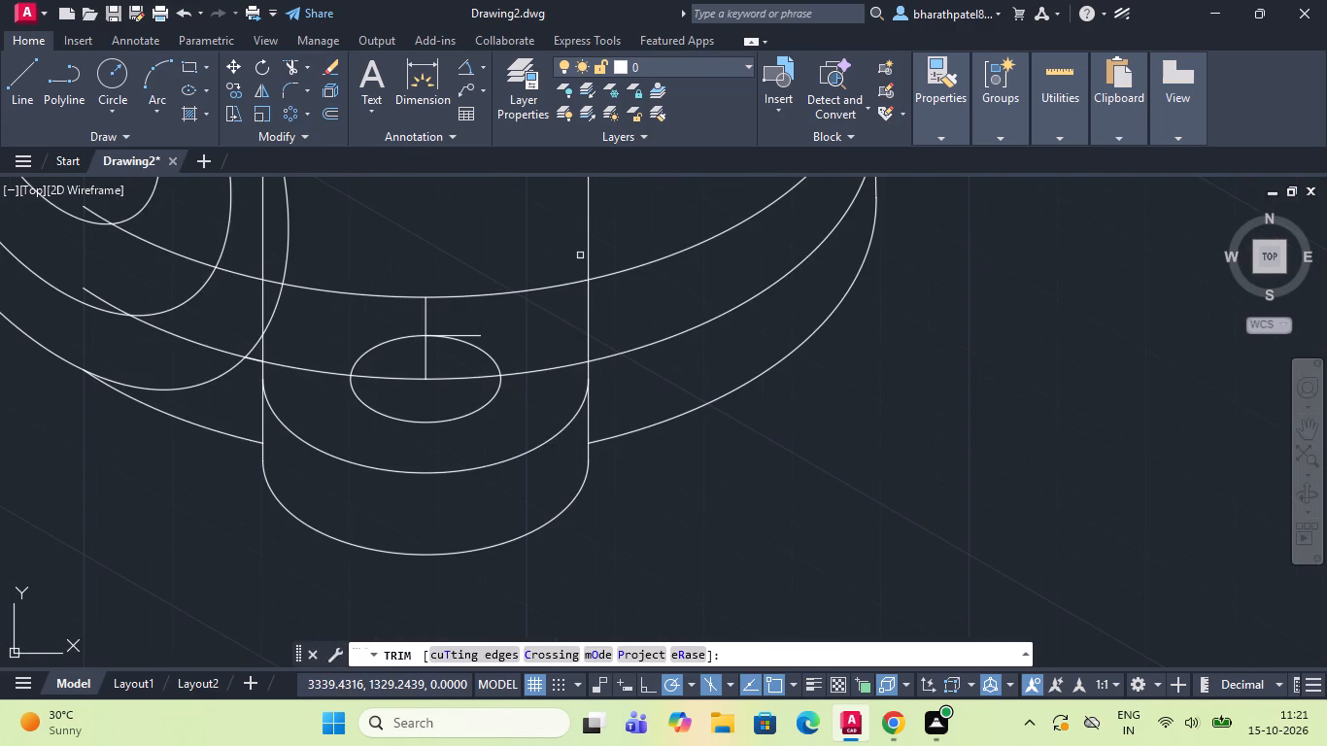
{"action": "left_click", "coordinate": [589, 255]}
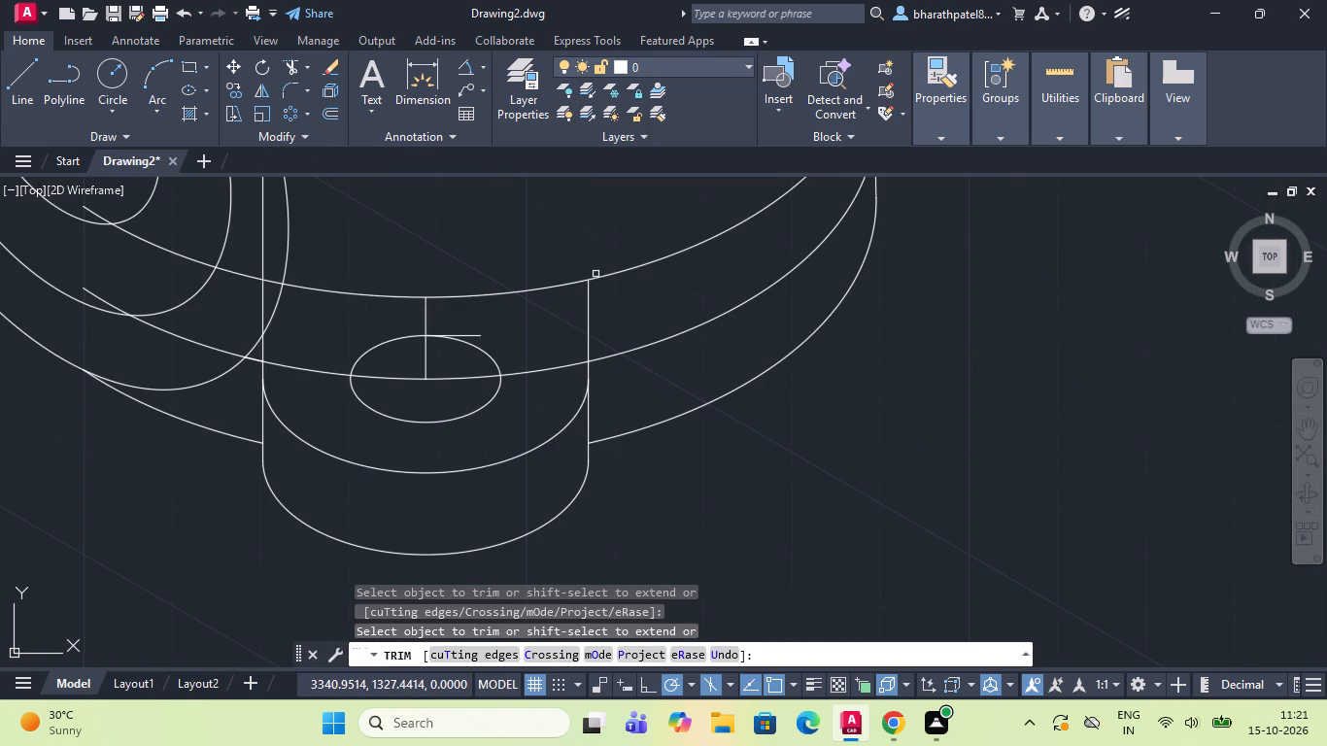
{"action": "left_click", "coordinate": [597, 278]}
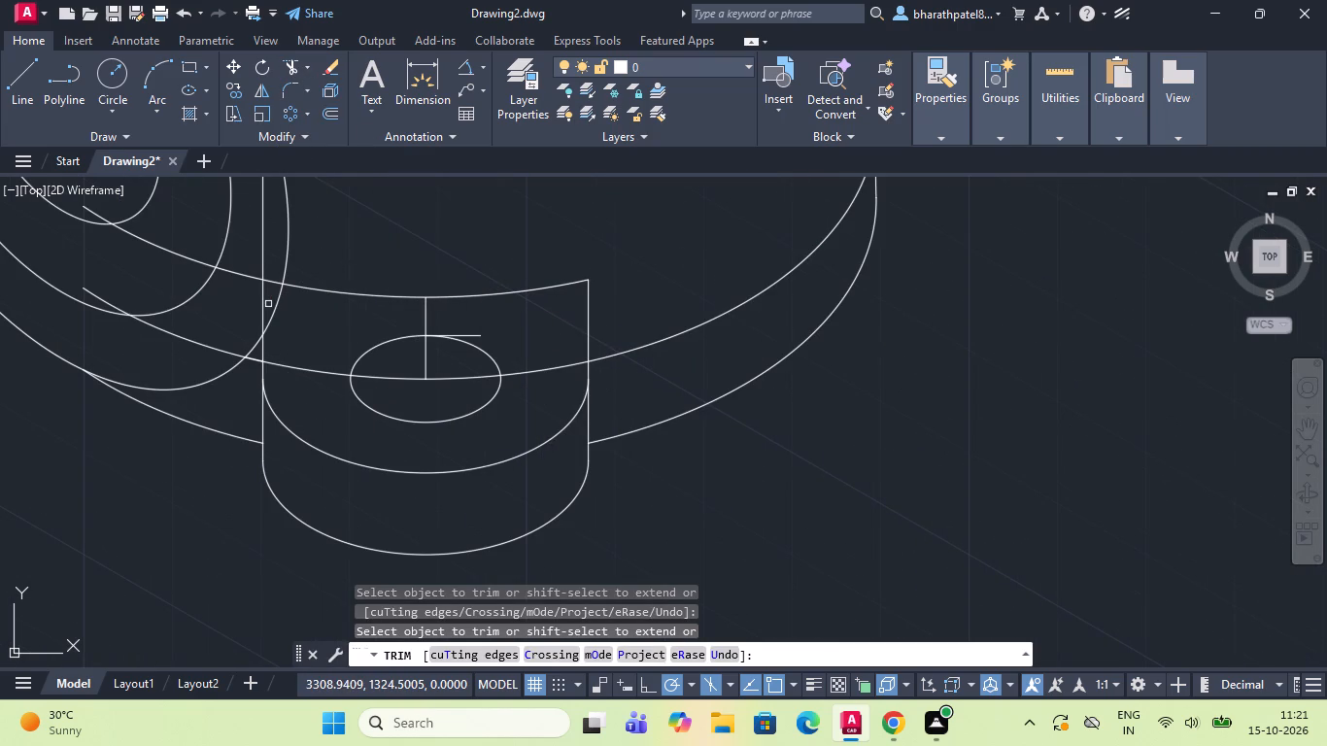
Trim the lobe's left vertical edge below the raised arc and both body arcs where they cross the side boss's outer rim.
{"action": "left_click", "coordinate": [265, 299]}
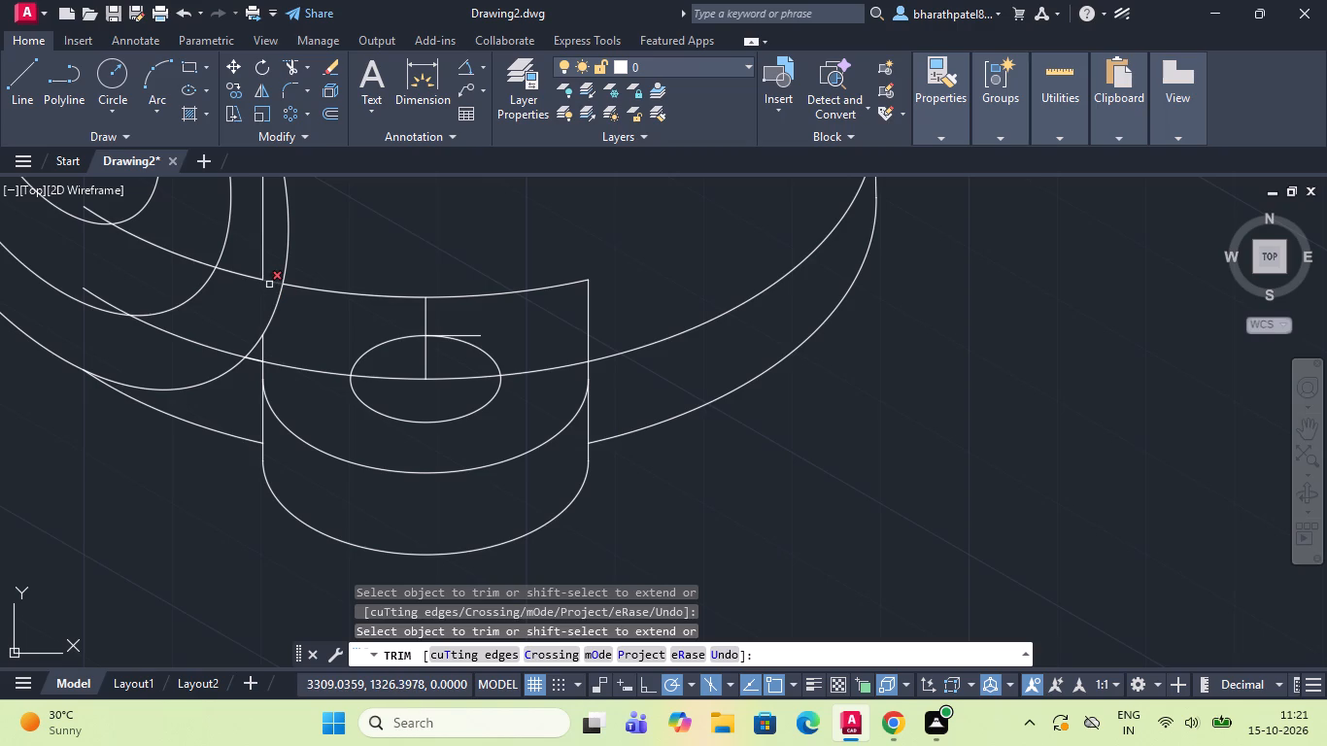
{"action": "left_click", "coordinate": [270, 283]}
{"action": "left_click", "coordinate": [259, 266]}
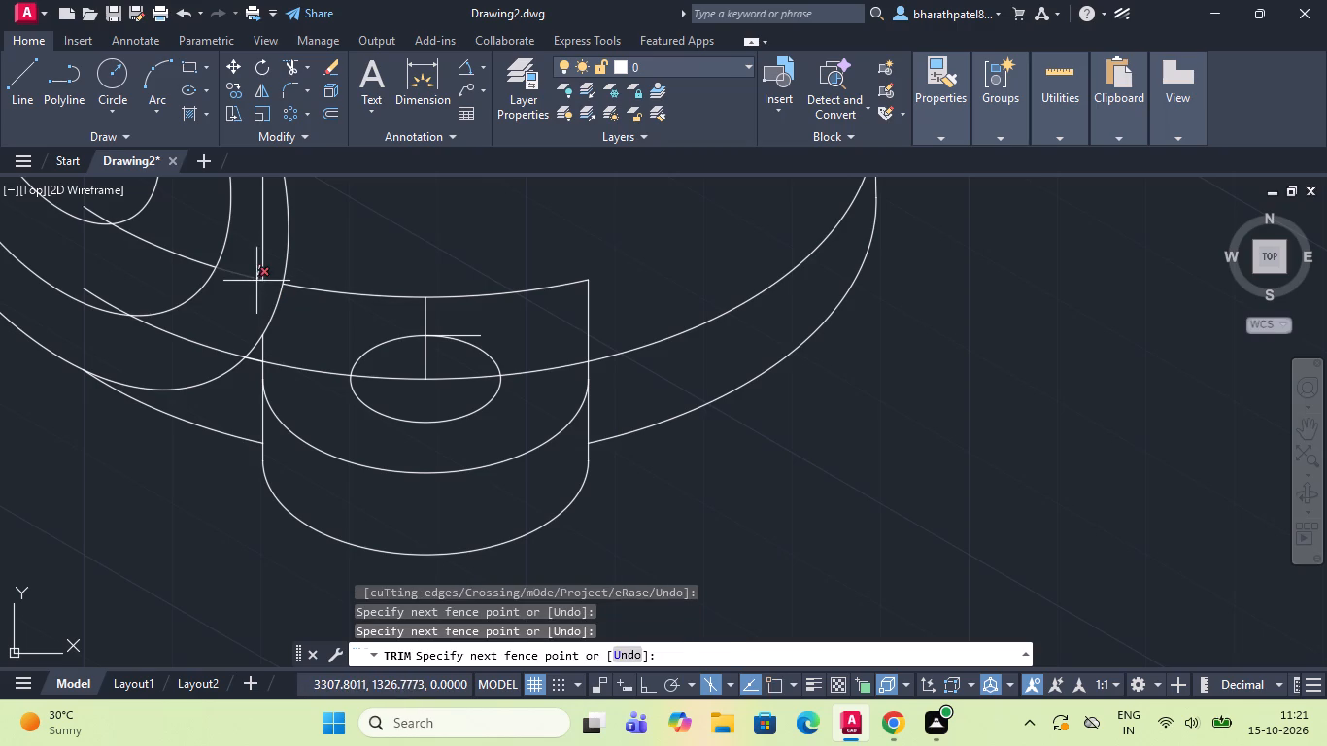
{"action": "left_click", "coordinate": [256, 281]}
{"action": "left_click", "coordinate": [253, 356]}
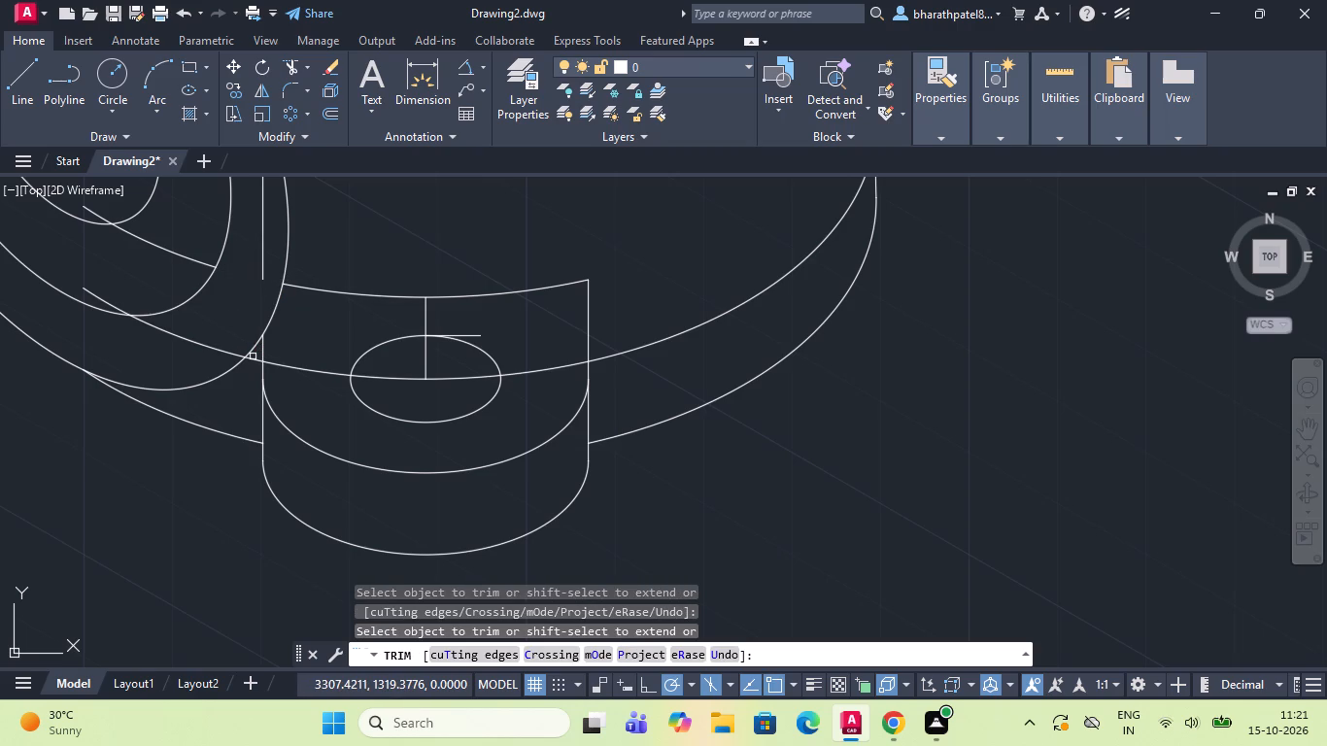
{"action": "left_click", "coordinate": [253, 360]}
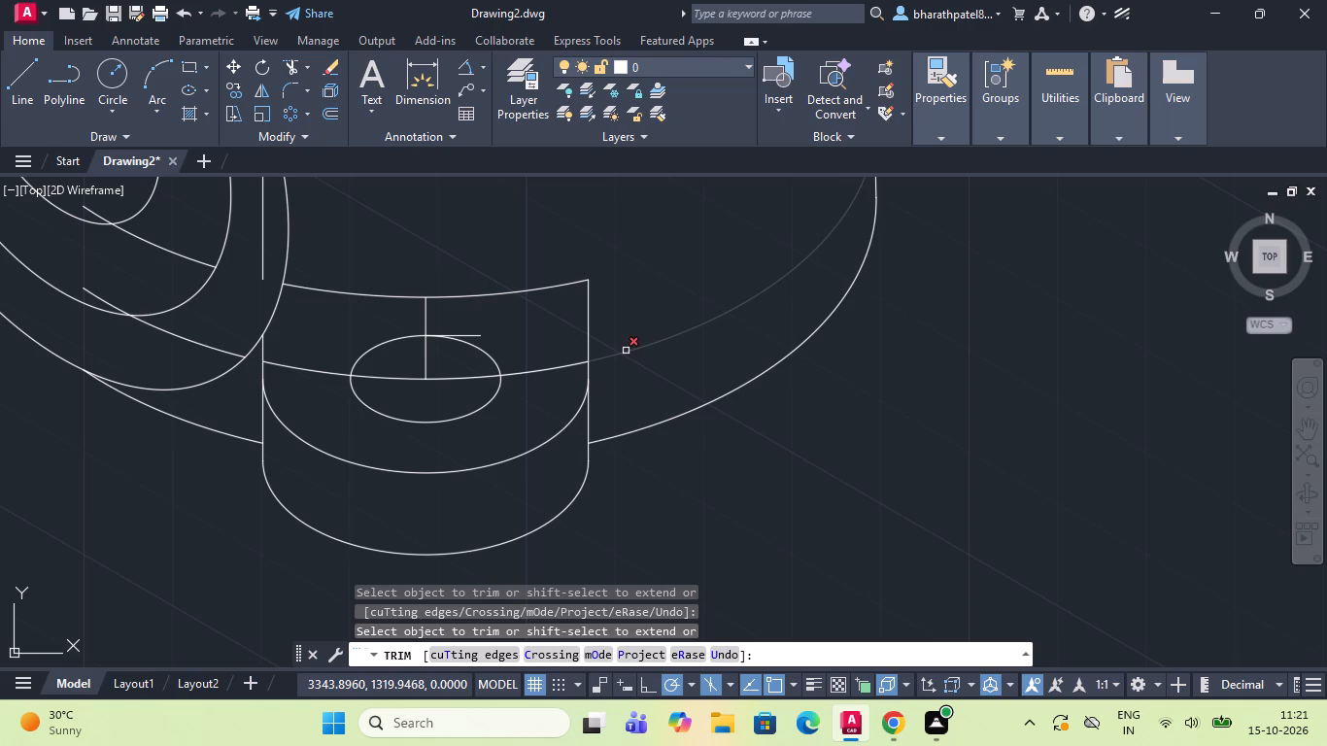
{"action": "key", "text": "Escape"}
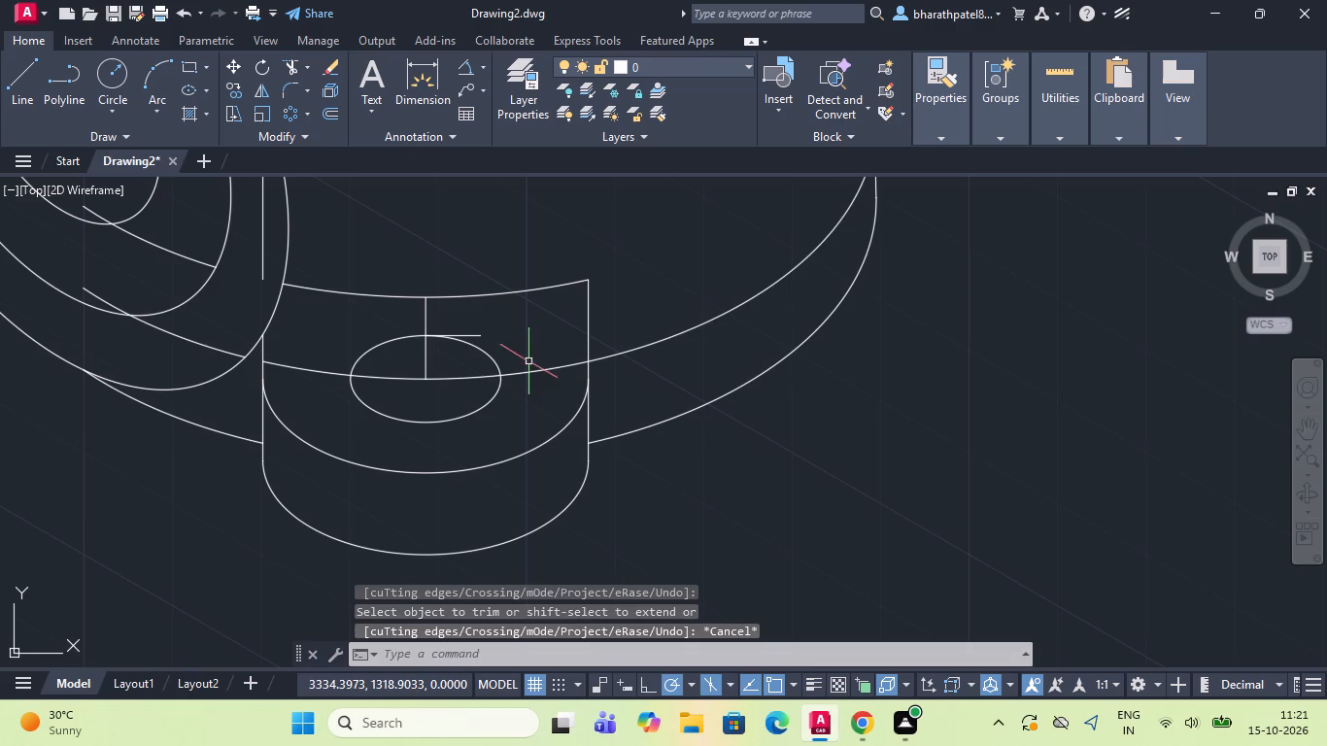
Delete the body arcs through the lower front lobe's hole and the leftover arc pieces inside the side boss.
{"action": "left_click", "coordinate": [548, 369]}
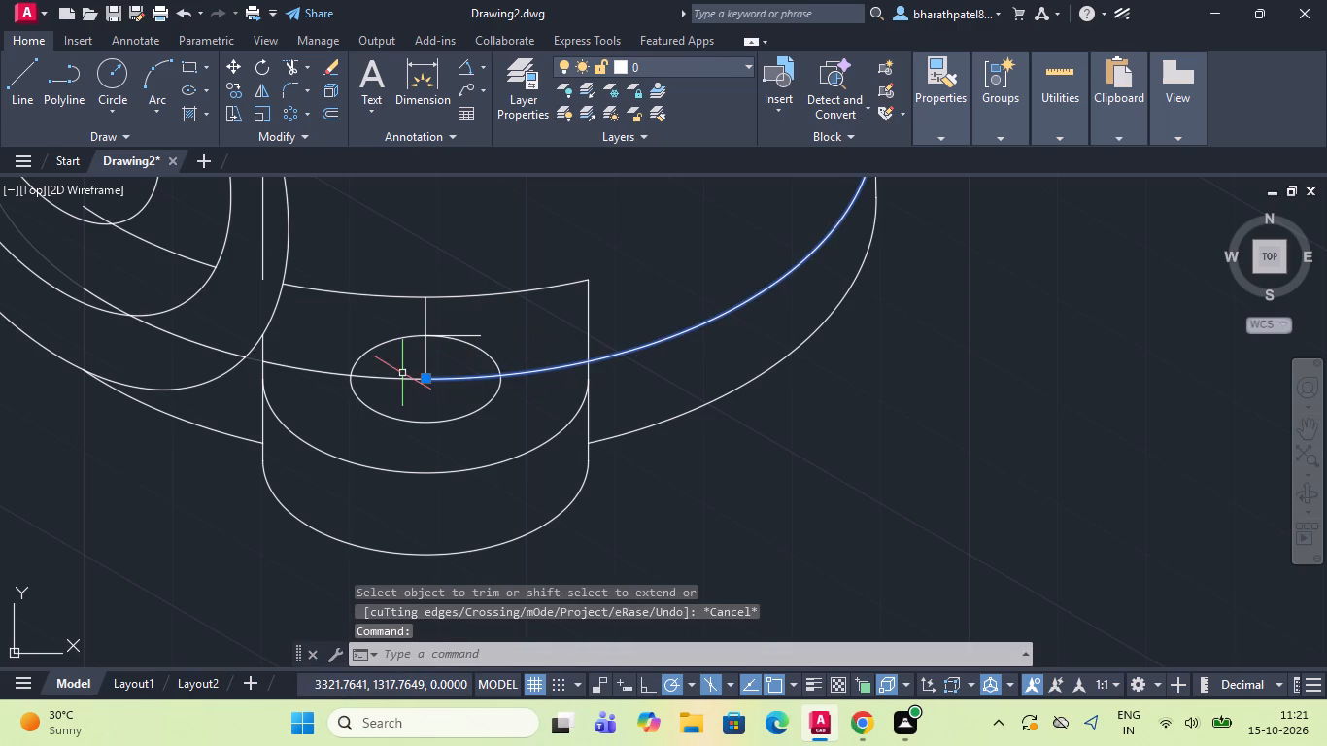
{"action": "left_click", "coordinate": [397, 378]}
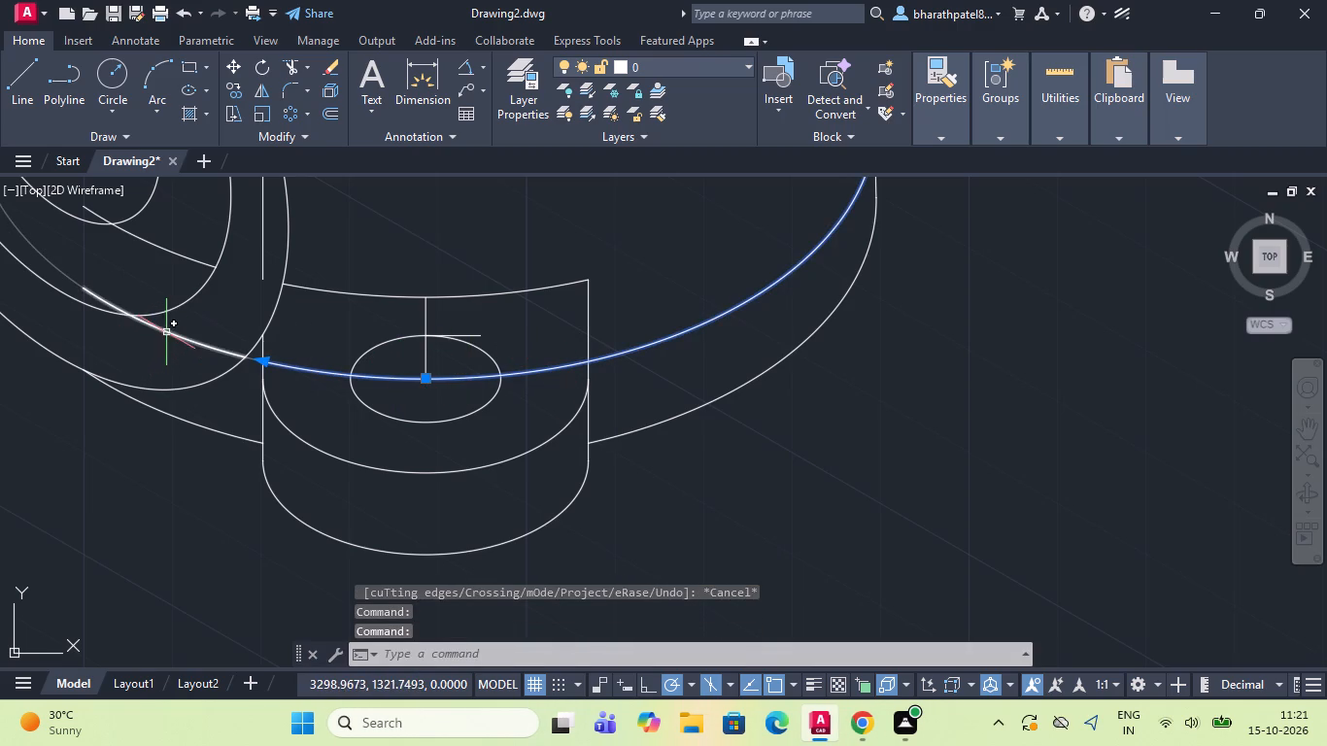
{"action": "left_click", "coordinate": [167, 331]}
{"action": "scroll", "coordinate": [604, 385], "scroll_direction": "down", "scroll_amount": 2}
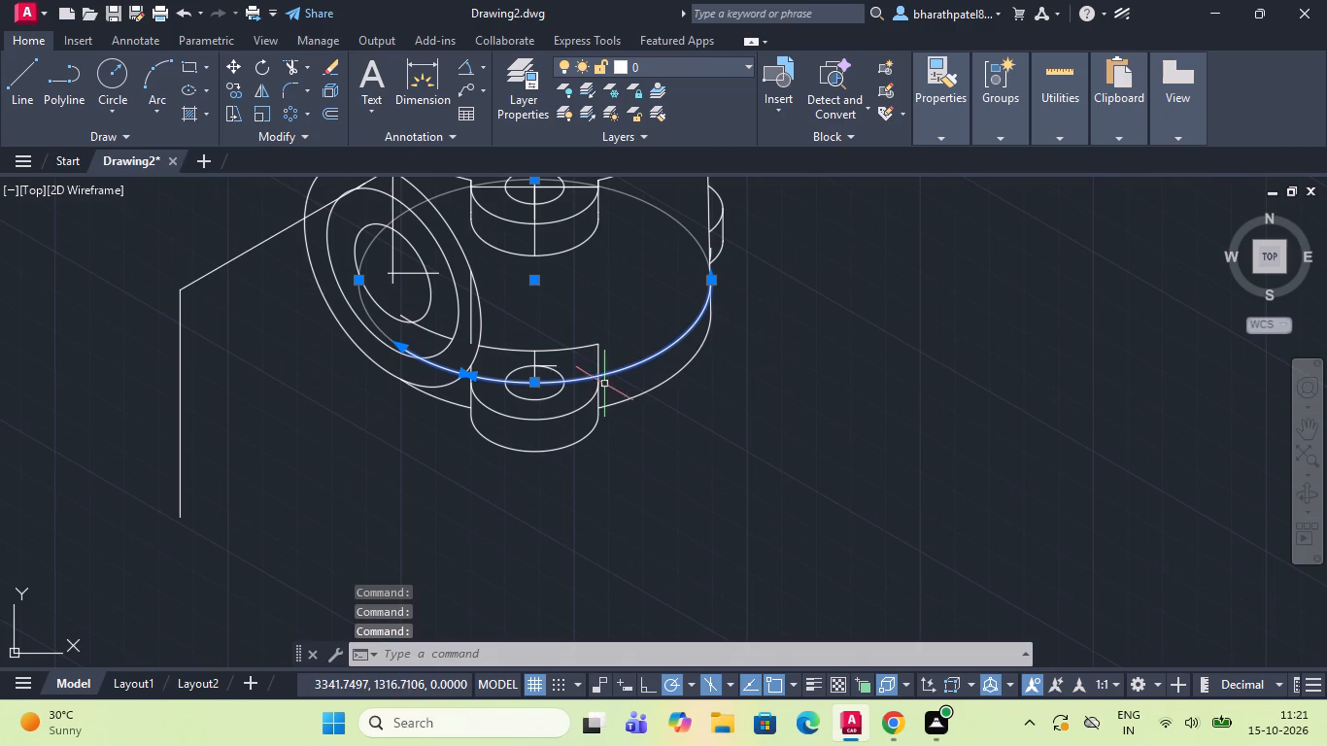
{"action": "left_click", "coordinate": [429, 331]}
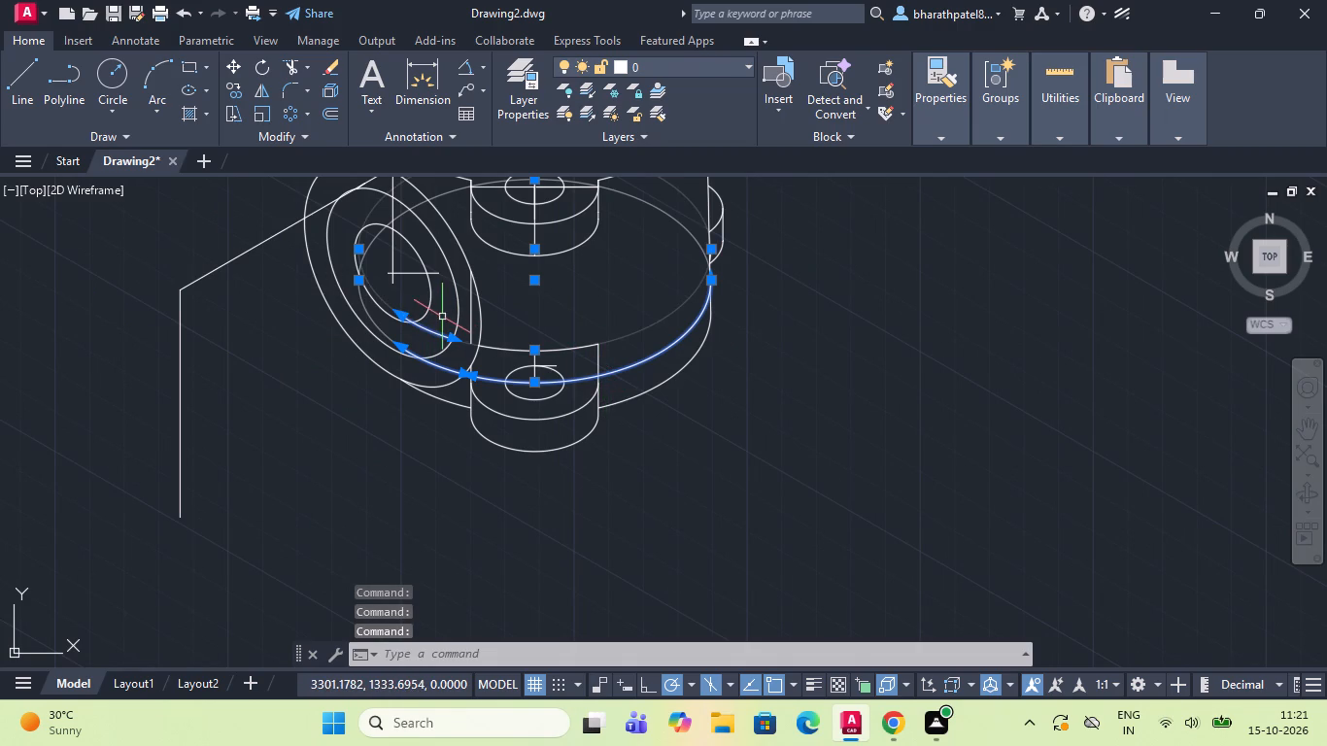
{"action": "key", "text": "Delete"}
Trim away the short horizontal line at the top of the lower front lobe's hole.
{"action": "scroll", "coordinate": [494, 337], "scroll_direction": "down", "scroll_amount": 1}
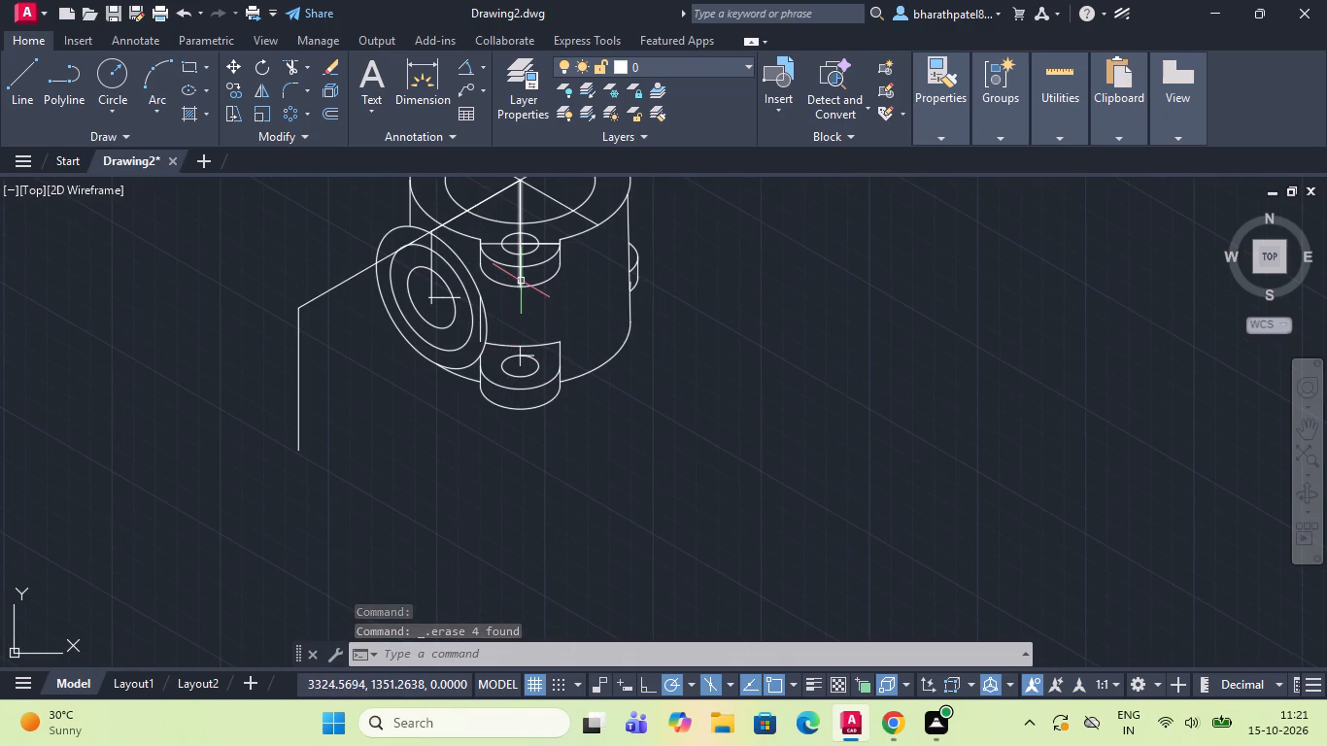
{"action": "scroll", "coordinate": [524, 304], "scroll_direction": "down", "scroll_amount": 1}
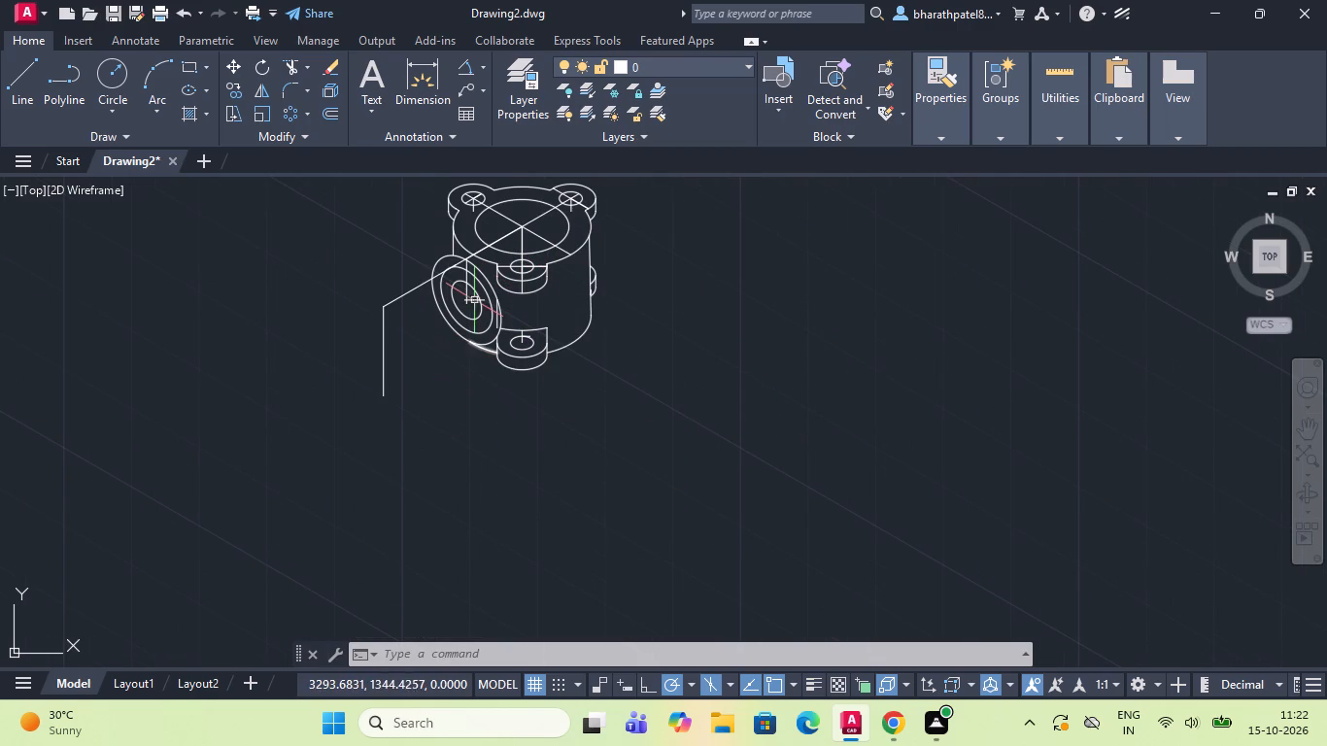
{"action": "left_click", "coordinate": [288, 60]}
{"action": "scroll", "coordinate": [559, 322], "scroll_direction": "up", "scroll_amount": 4}
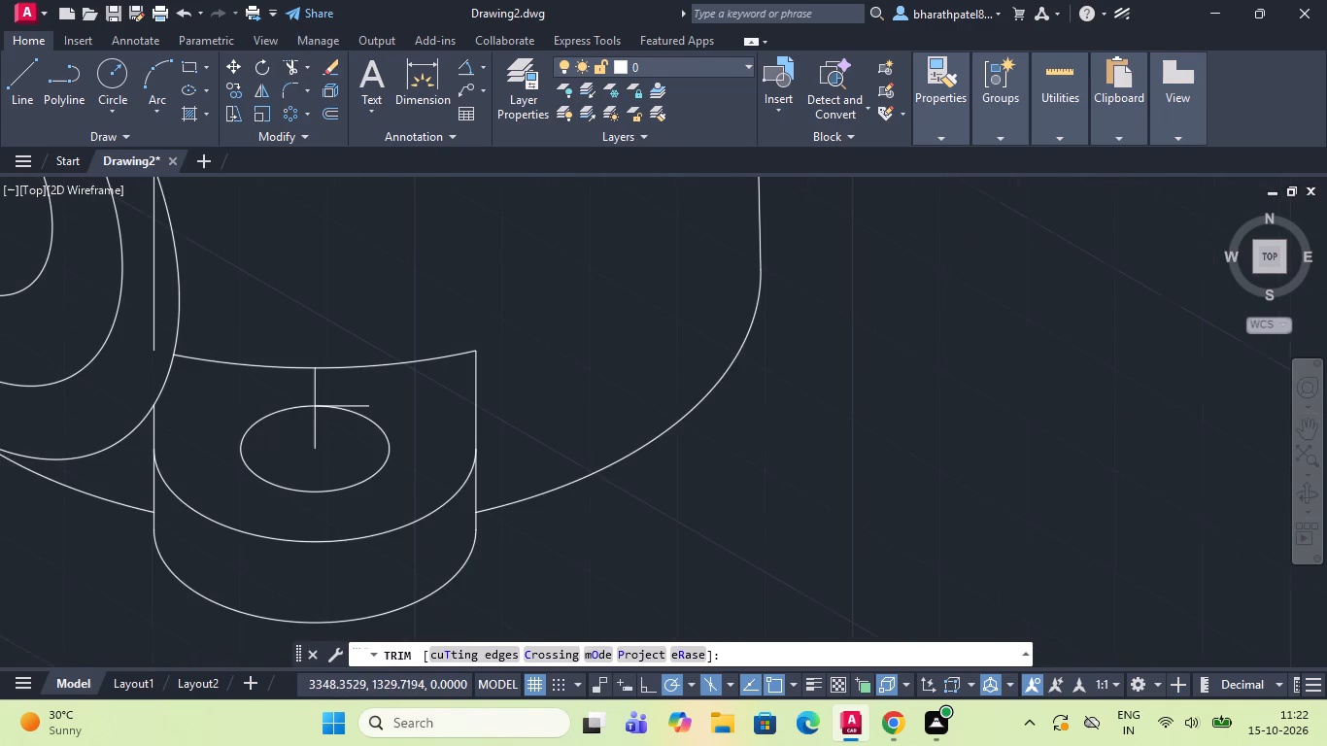
{"action": "scroll", "coordinate": [214, 470], "scroll_direction": "up", "scroll_amount": 3}
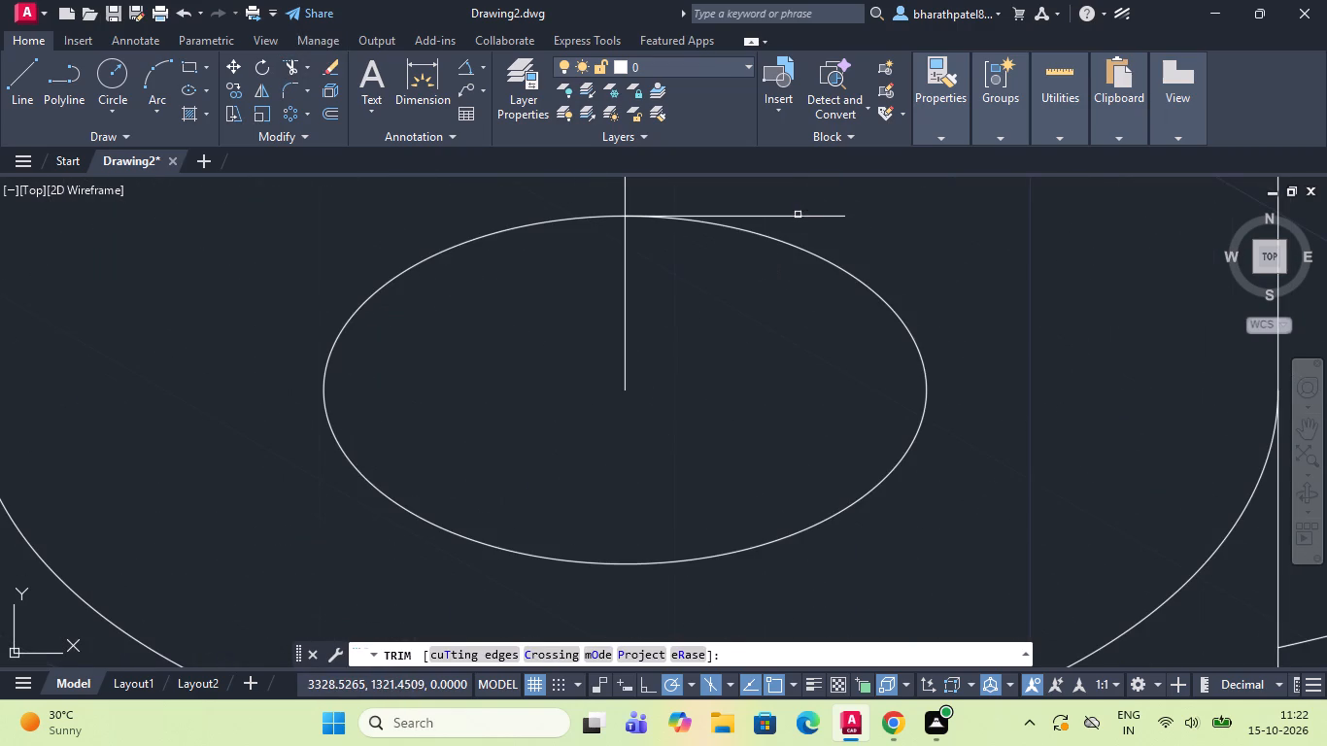
{"action": "left_click", "coordinate": [798, 217]}
{"action": "scroll", "coordinate": [798, 217], "scroll_direction": "down", "scroll_amount": 7}
{"action": "scroll", "coordinate": [733, 298], "scroll_direction": "down", "scroll_amount": 2}
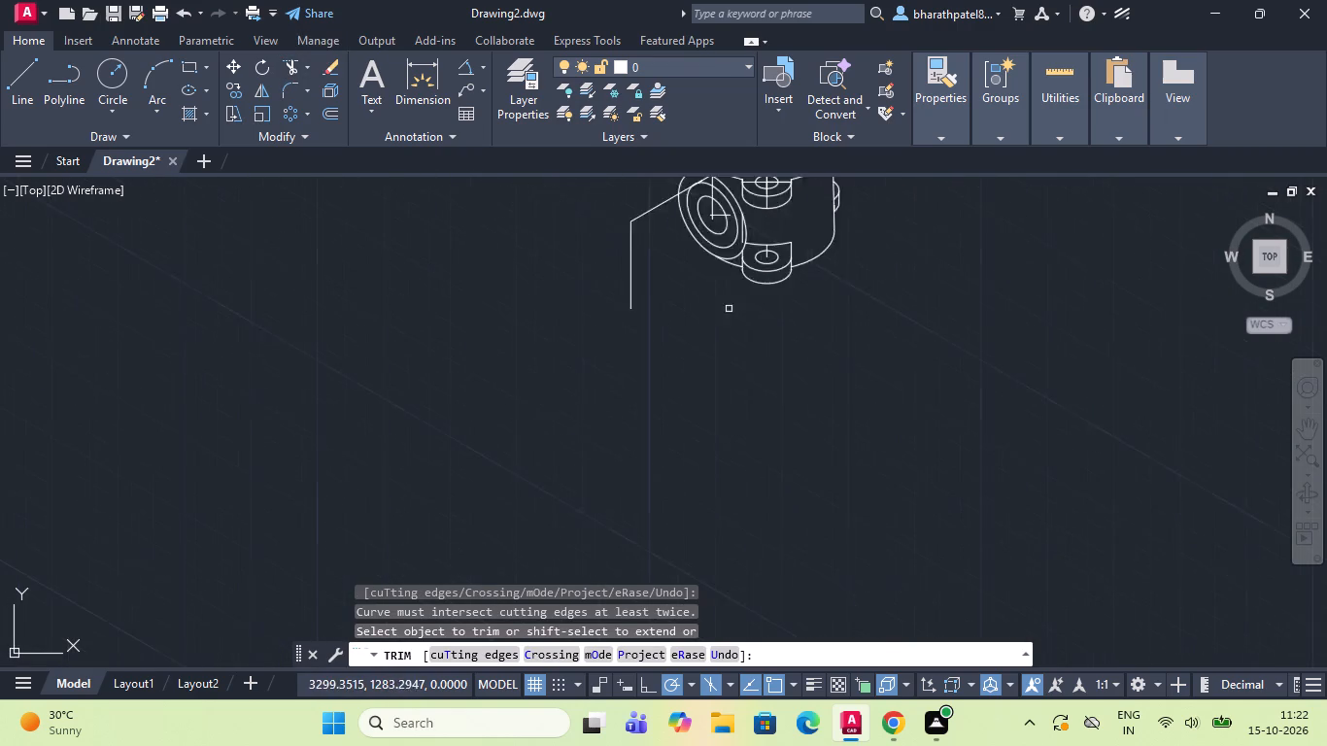
{"action": "scroll", "coordinate": [726, 322], "scroll_direction": "down", "scroll_amount": 1}
{"action": "scroll", "coordinate": [738, 231], "scroll_direction": "up", "scroll_amount": 2}
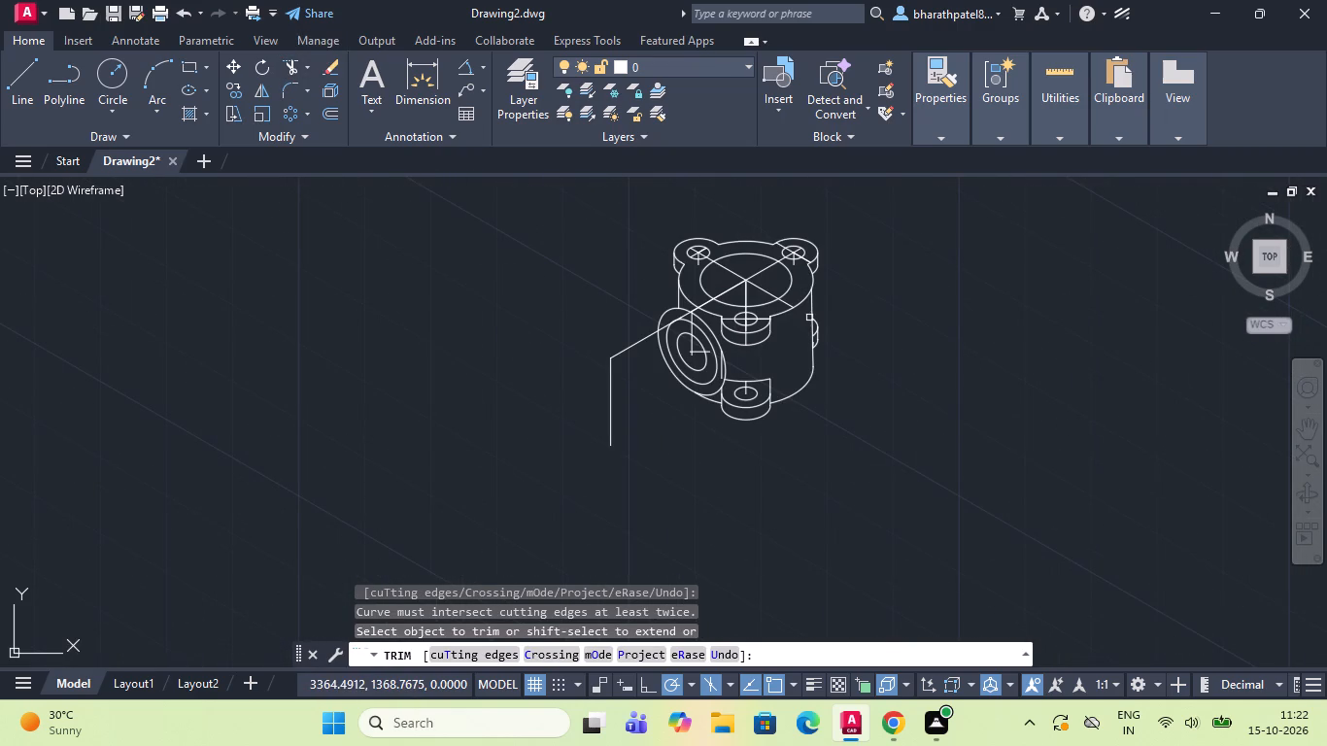
{"action": "scroll", "coordinate": [787, 373], "scroll_direction": "up", "scroll_amount": 1}
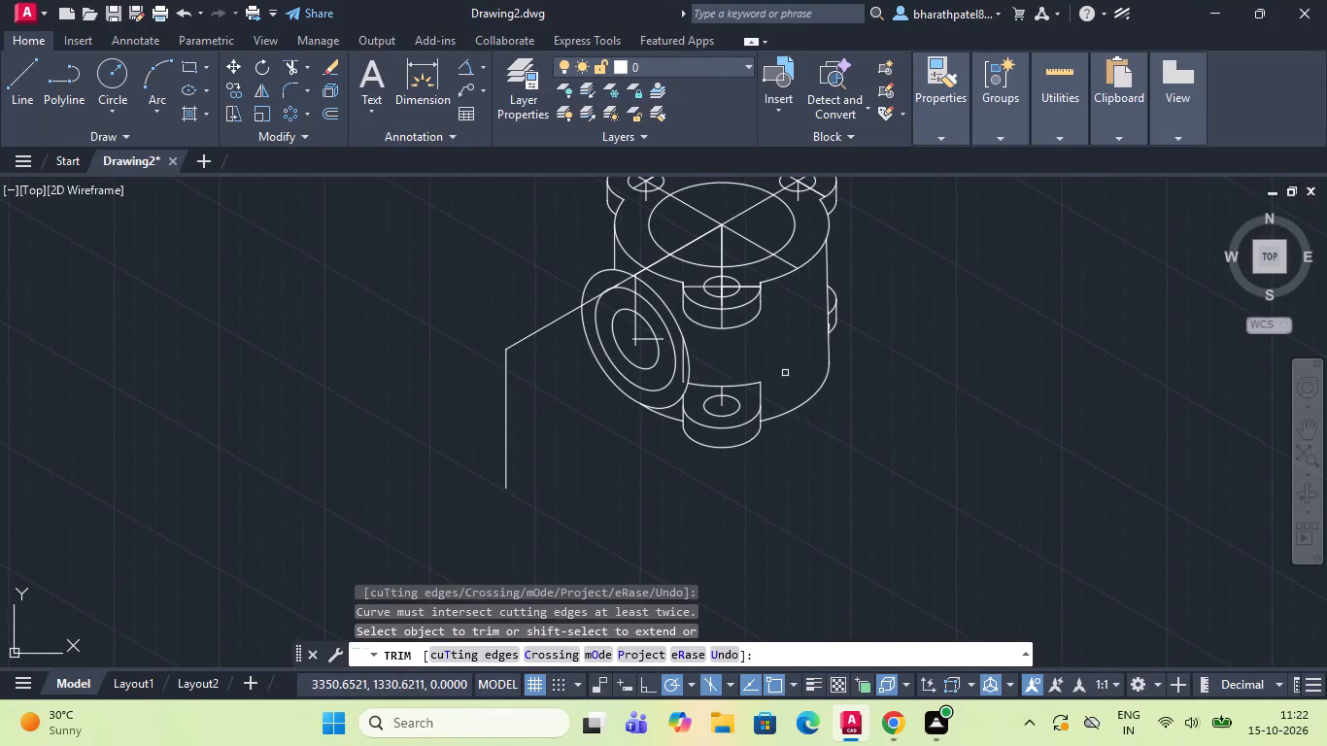
{"action": "scroll", "coordinate": [648, 261], "scroll_direction": "up", "scroll_amount": 2}
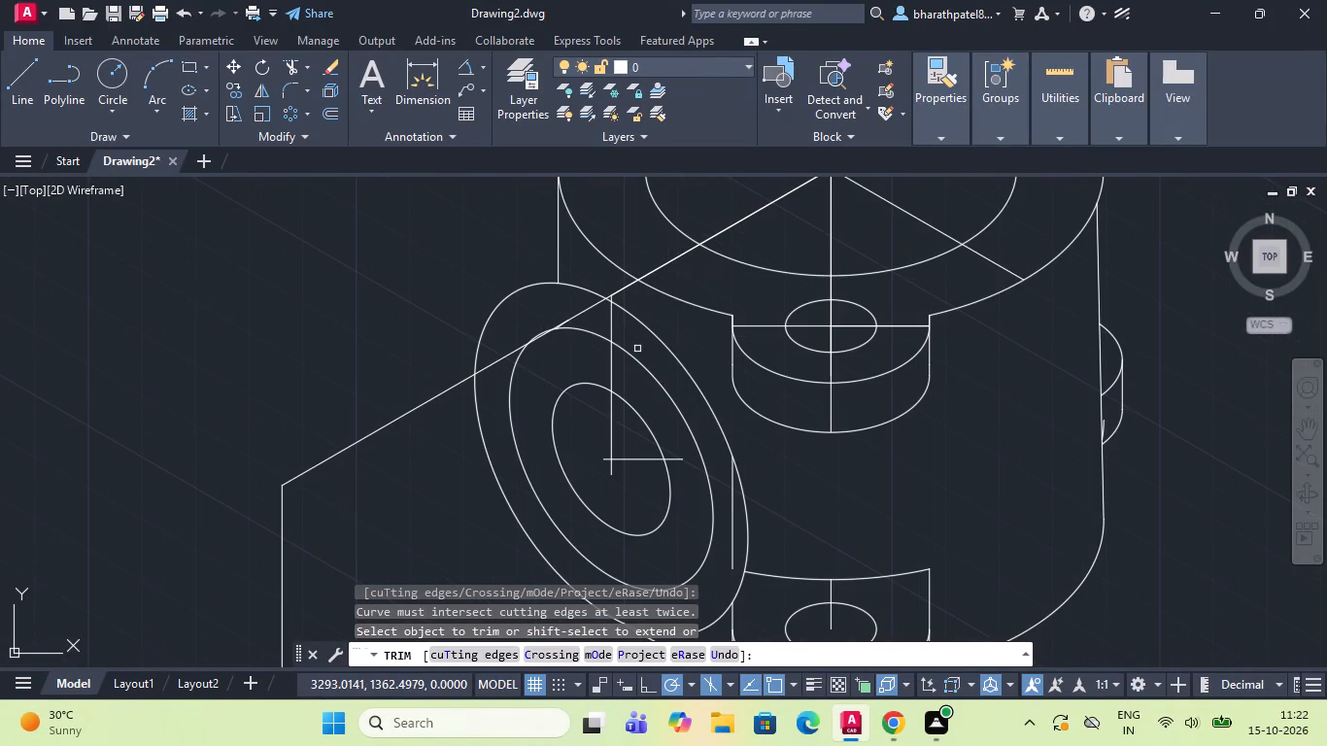
{"action": "key", "text": "Escape"}
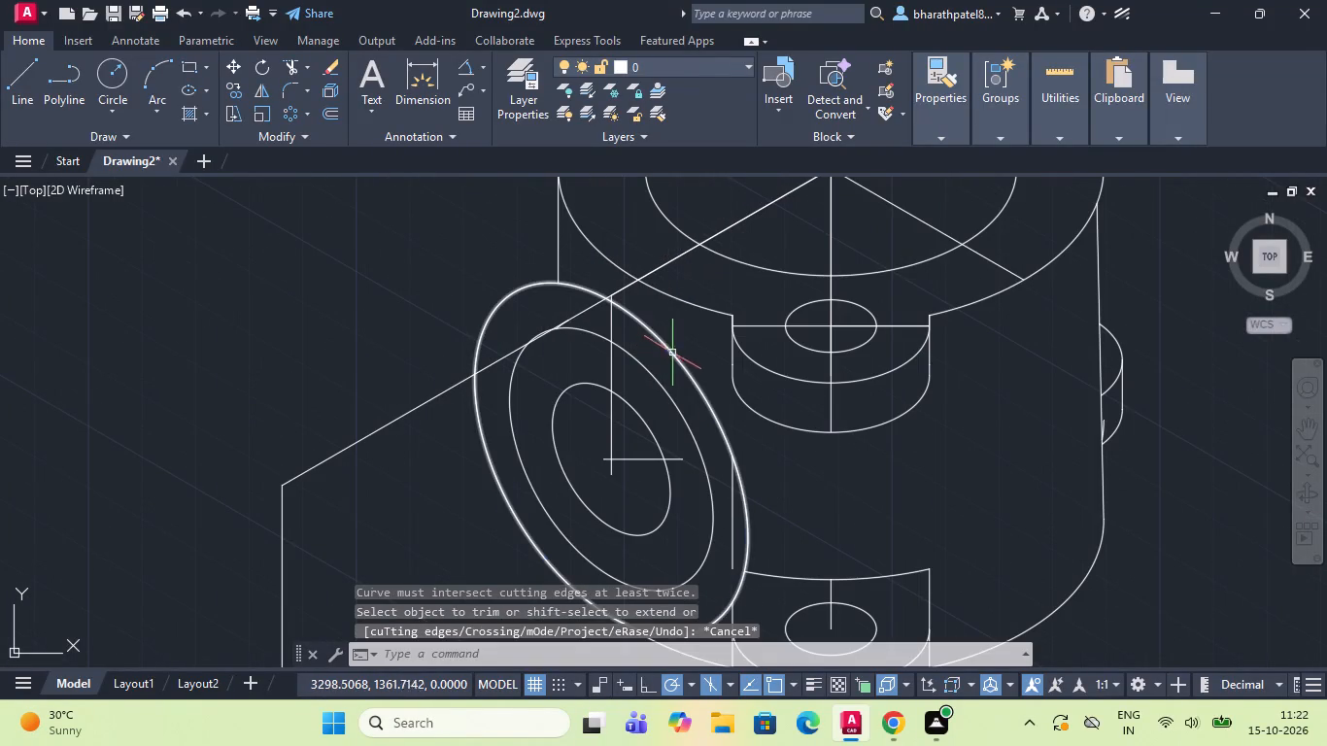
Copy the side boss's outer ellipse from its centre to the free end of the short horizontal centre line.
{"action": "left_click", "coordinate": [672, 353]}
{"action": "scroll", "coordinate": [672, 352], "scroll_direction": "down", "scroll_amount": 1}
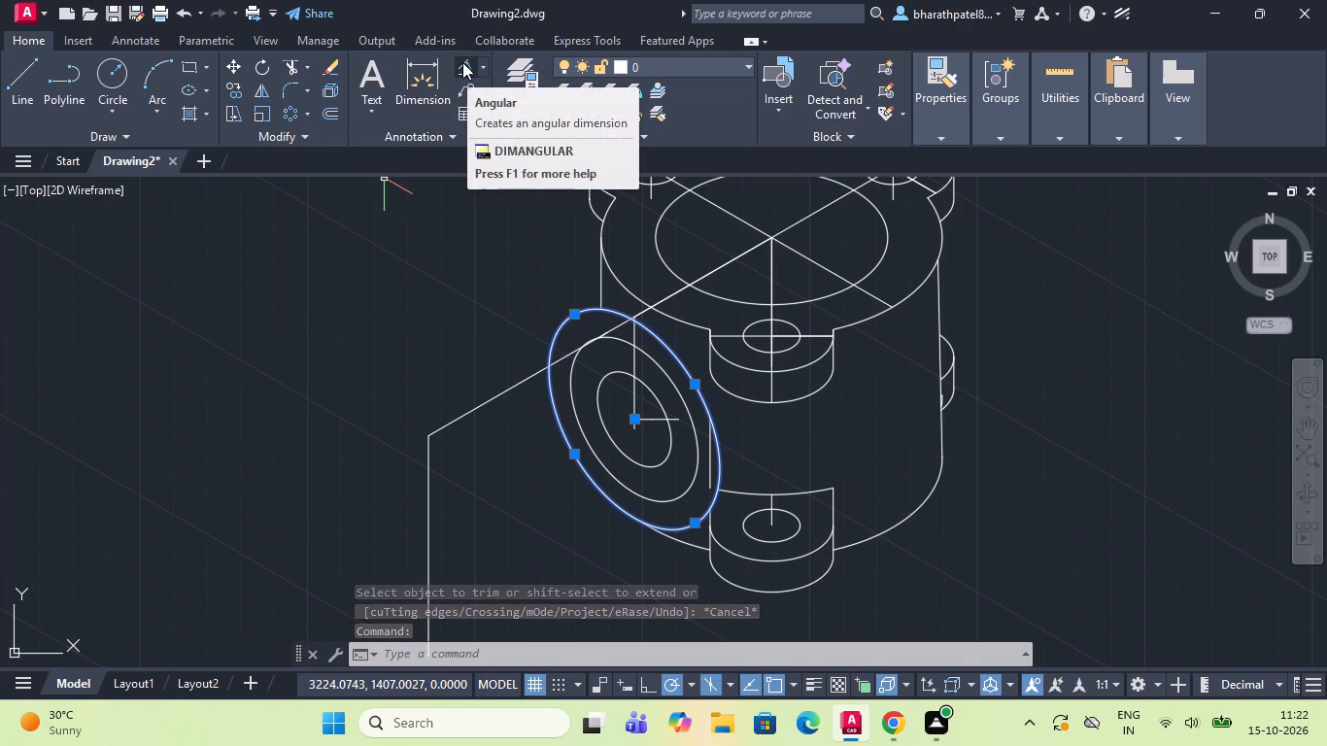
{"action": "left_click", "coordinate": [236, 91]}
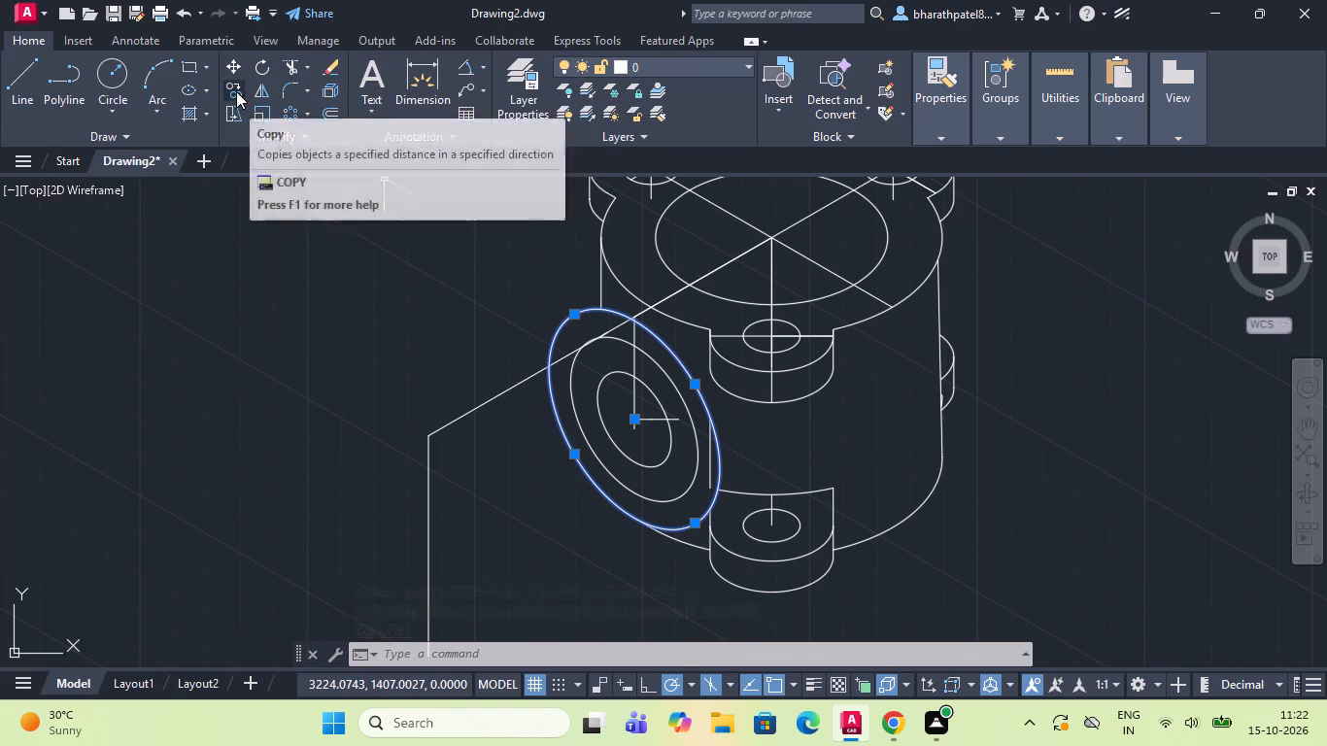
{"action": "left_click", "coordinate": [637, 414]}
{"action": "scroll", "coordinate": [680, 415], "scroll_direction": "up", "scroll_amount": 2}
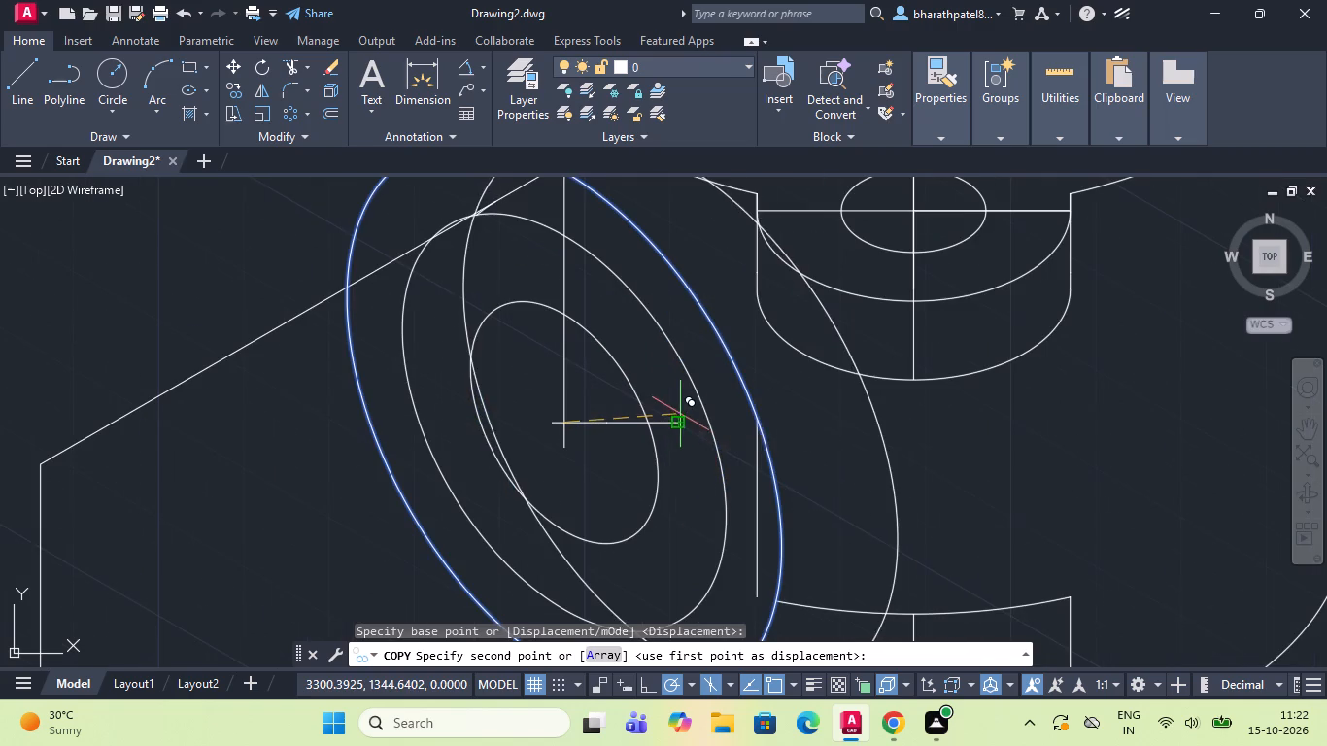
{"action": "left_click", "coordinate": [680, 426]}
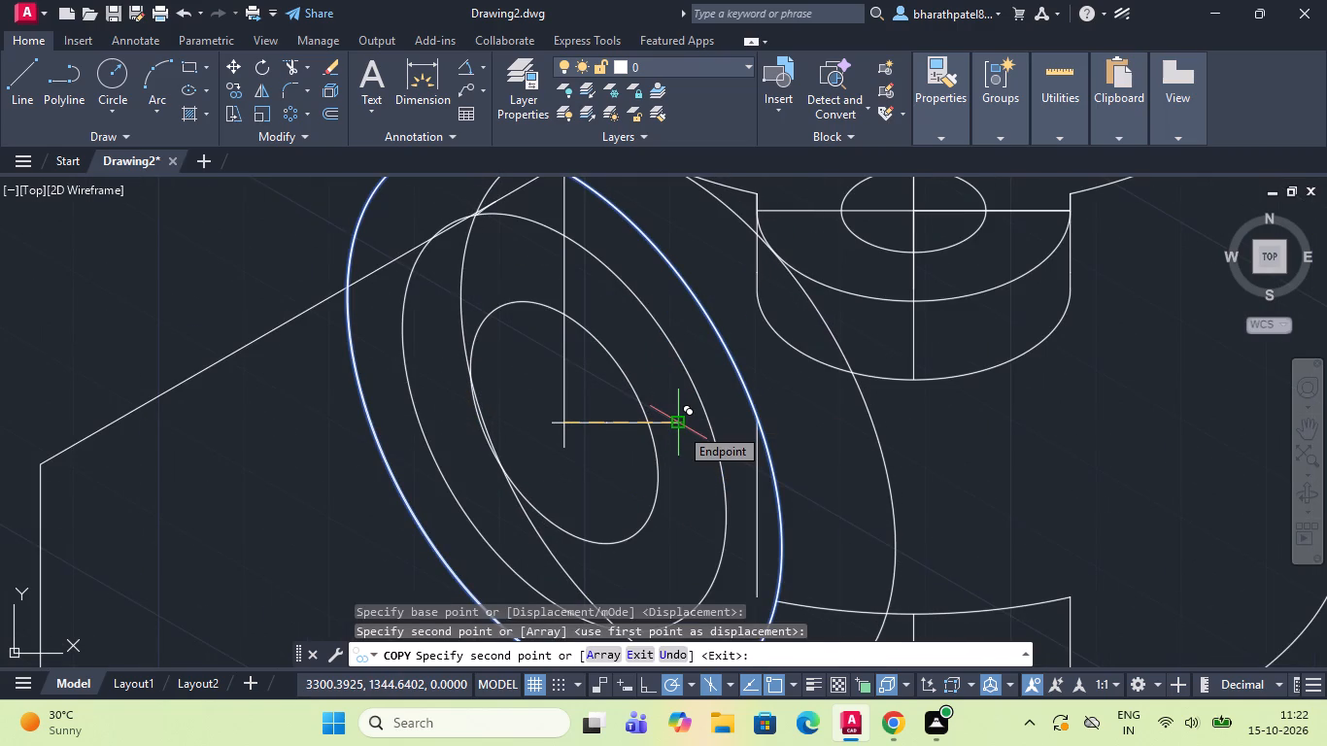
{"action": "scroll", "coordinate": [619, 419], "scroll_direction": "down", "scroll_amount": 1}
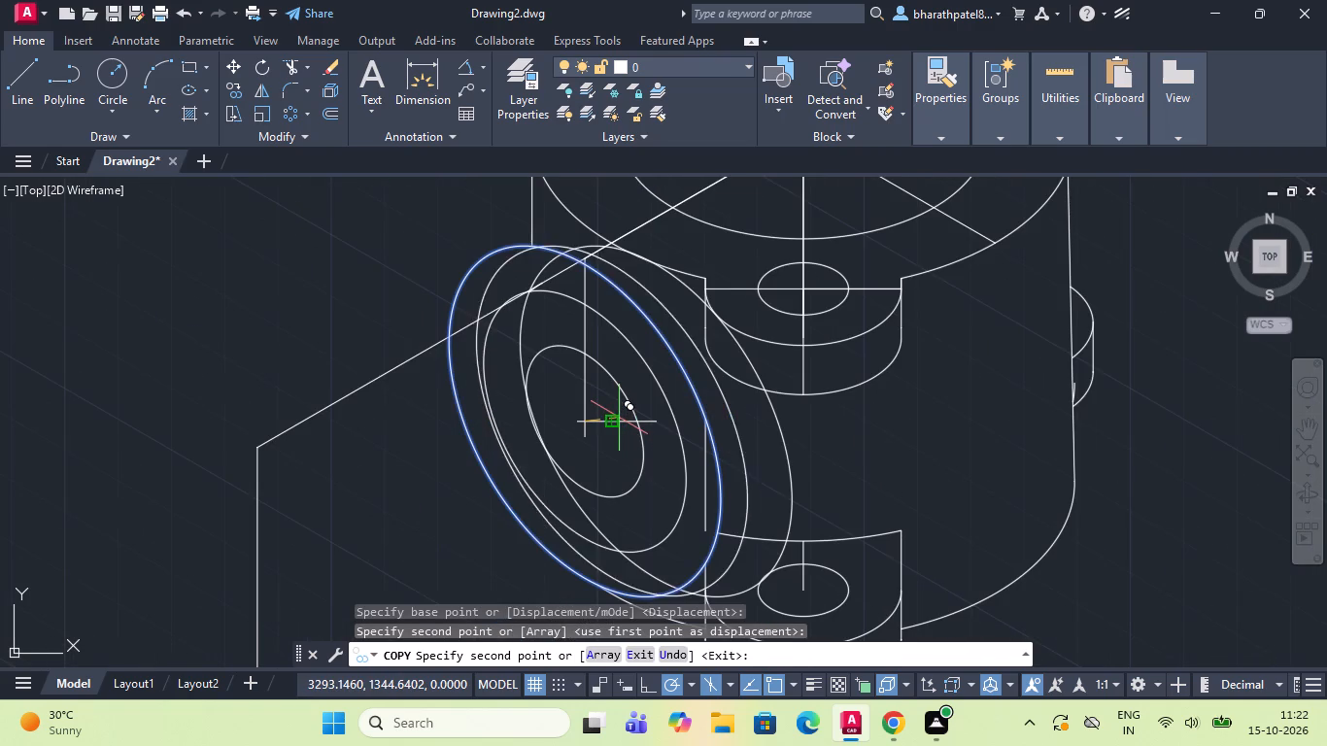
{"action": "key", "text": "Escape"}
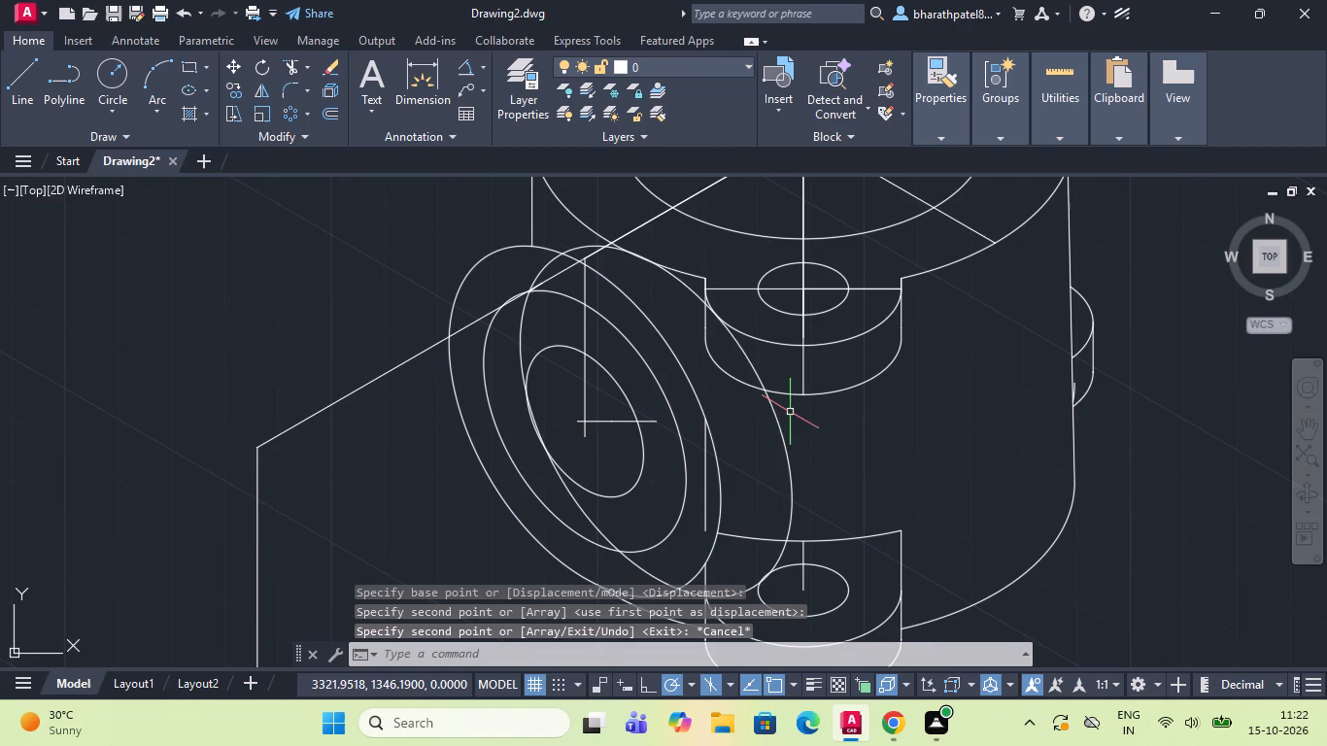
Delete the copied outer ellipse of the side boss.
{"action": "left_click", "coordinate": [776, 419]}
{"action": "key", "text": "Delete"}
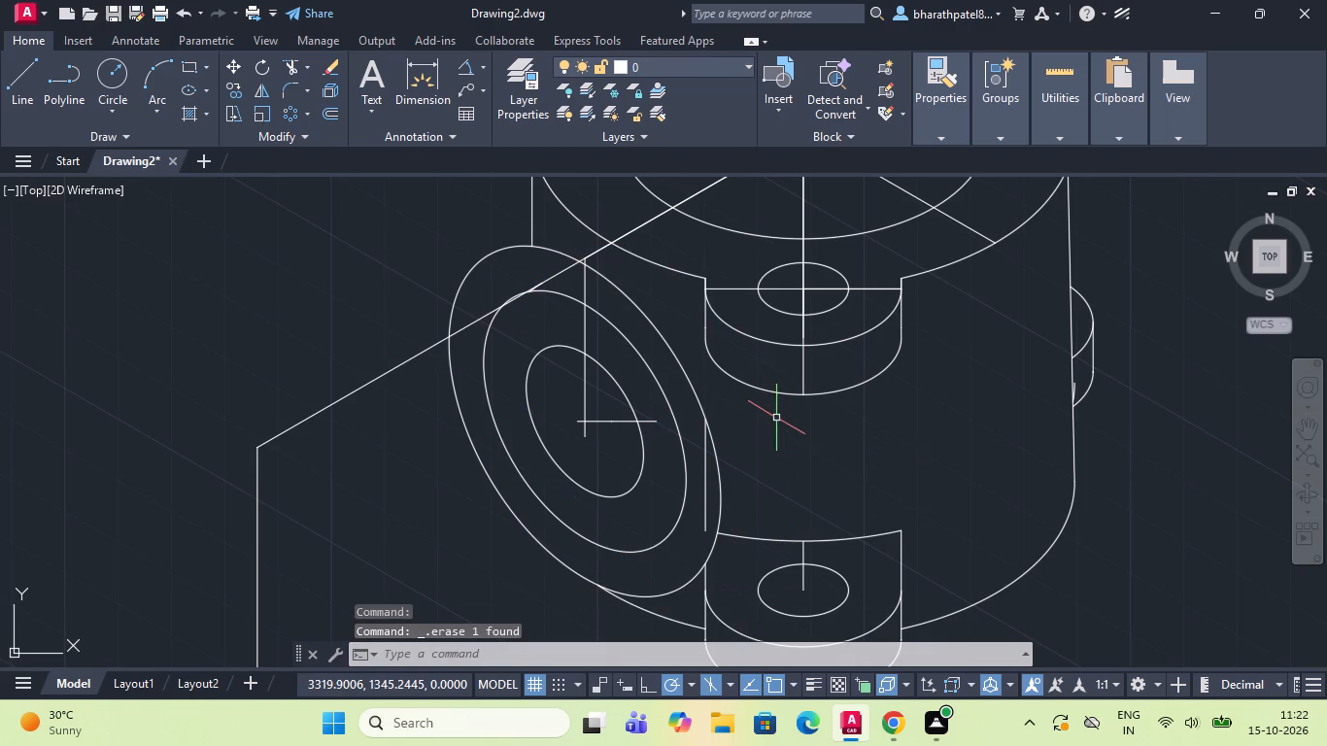
Trim the leftover vertical edge segment lying inside the side boss's outer ellipse.
{"action": "left_click", "coordinate": [289, 63]}
{"action": "left_click", "coordinate": [705, 458]}
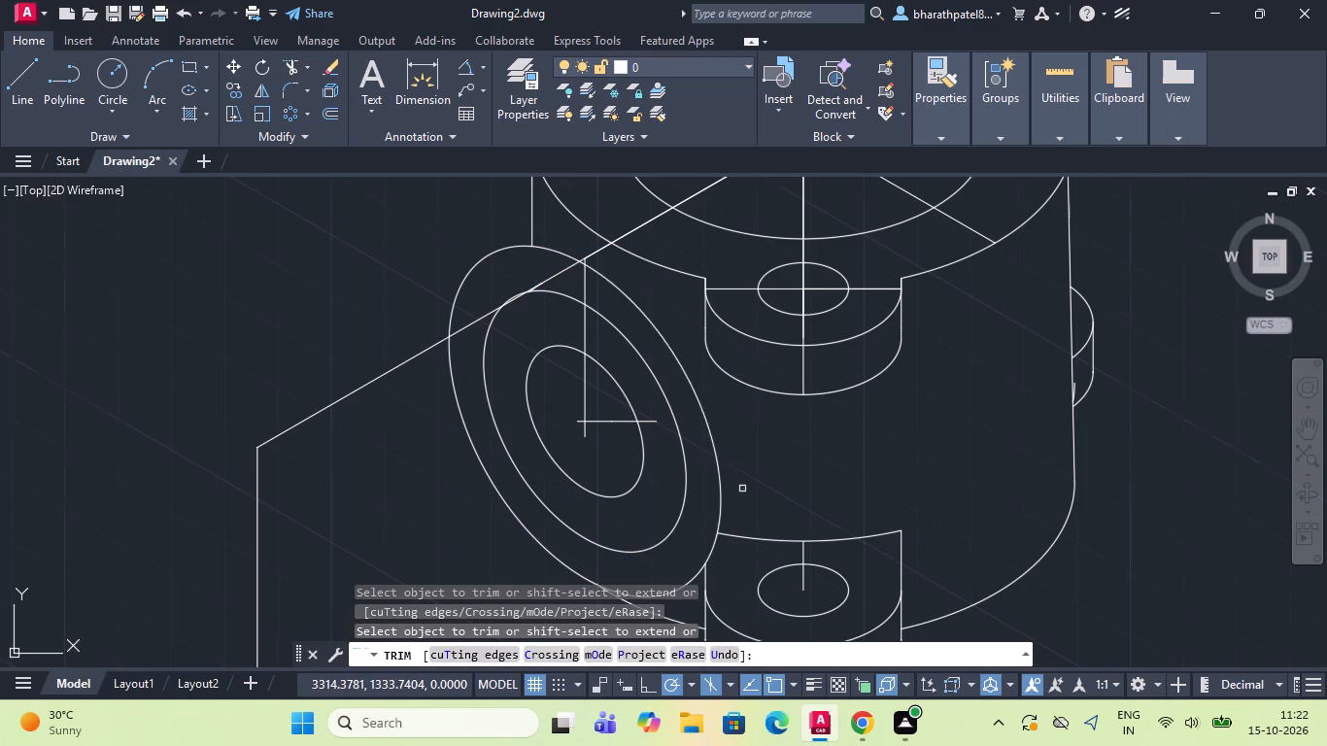
{"action": "scroll", "coordinate": [742, 489], "scroll_direction": "down", "scroll_amount": 2}
{"action": "scroll", "coordinate": [732, 503], "scroll_direction": "up", "scroll_amount": 1}
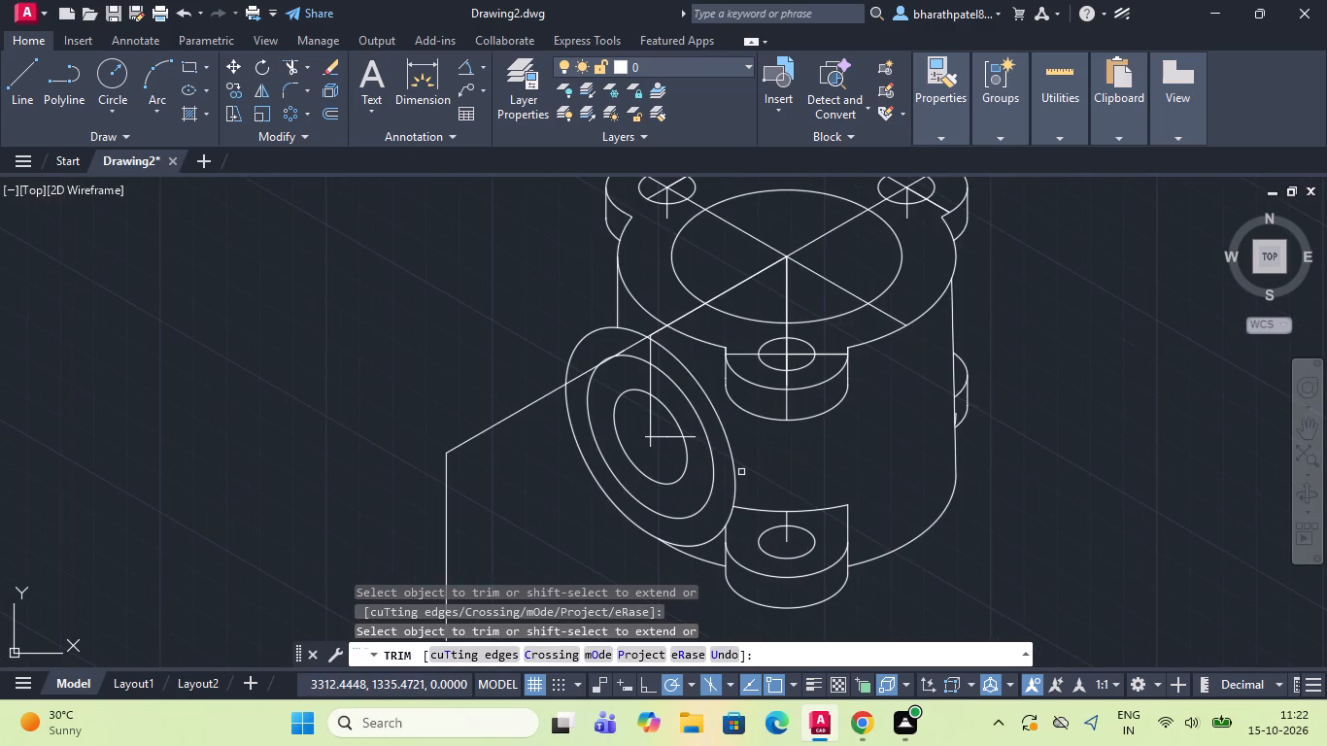
{"action": "scroll", "coordinate": [740, 472], "scroll_direction": "down", "scroll_amount": 1}
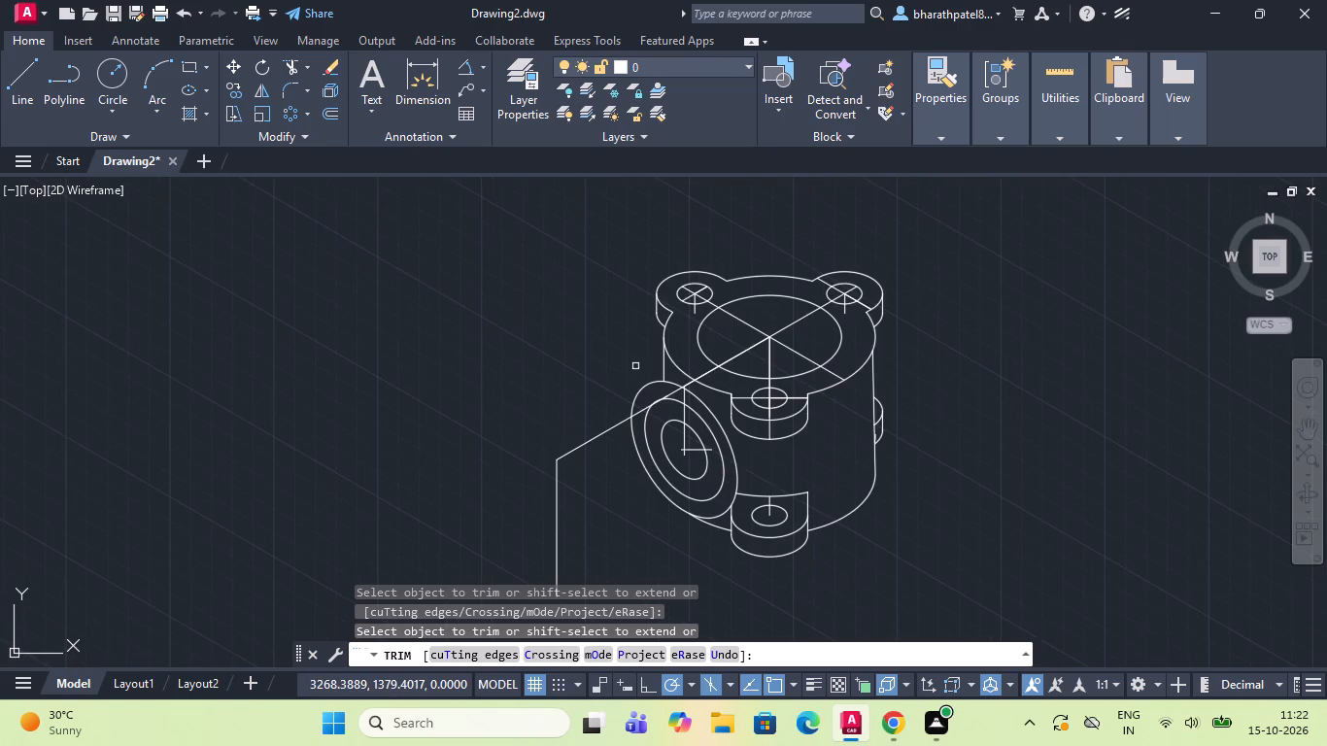
{"action": "scroll", "coordinate": [635, 366], "scroll_direction": "down", "scroll_amount": 1}
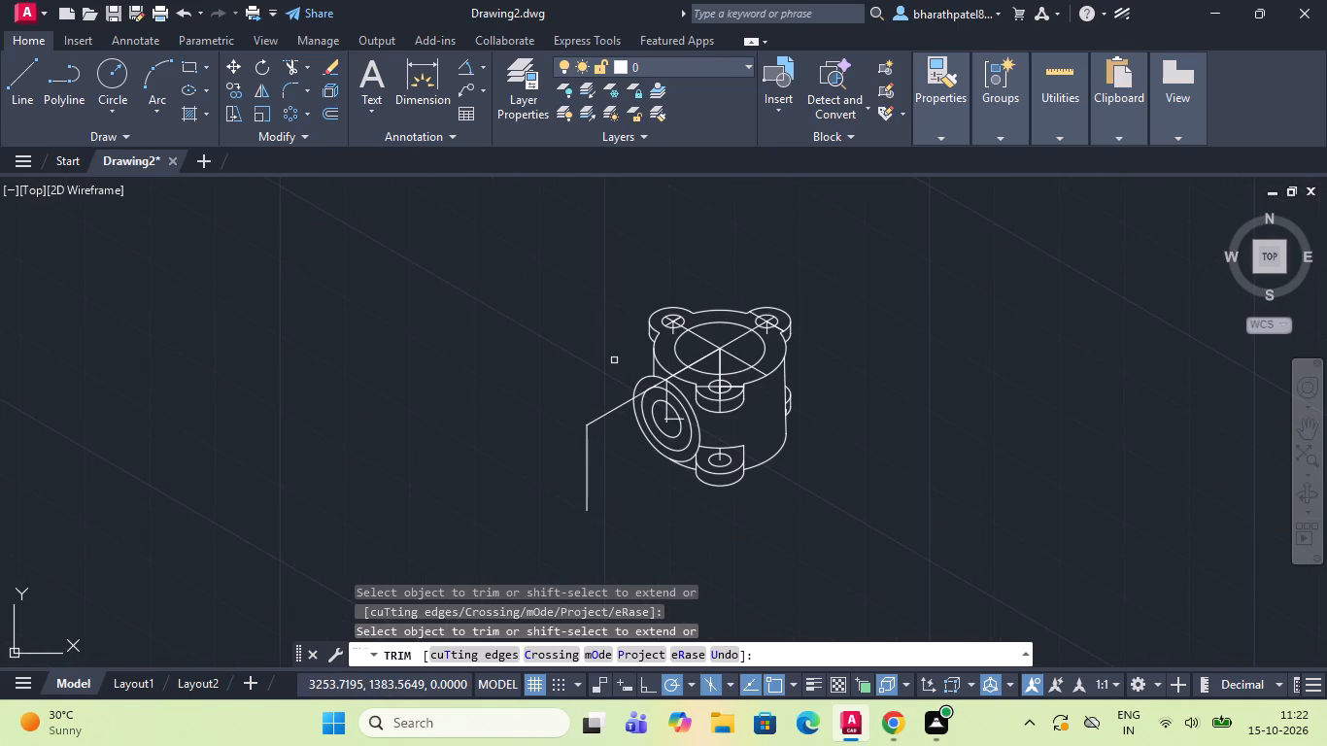
Trim the vertical line and the diagonal centre line crossing the hole of the flange's rear right lobe.
{"action": "scroll", "coordinate": [759, 320], "scroll_direction": "up", "scroll_amount": 4}
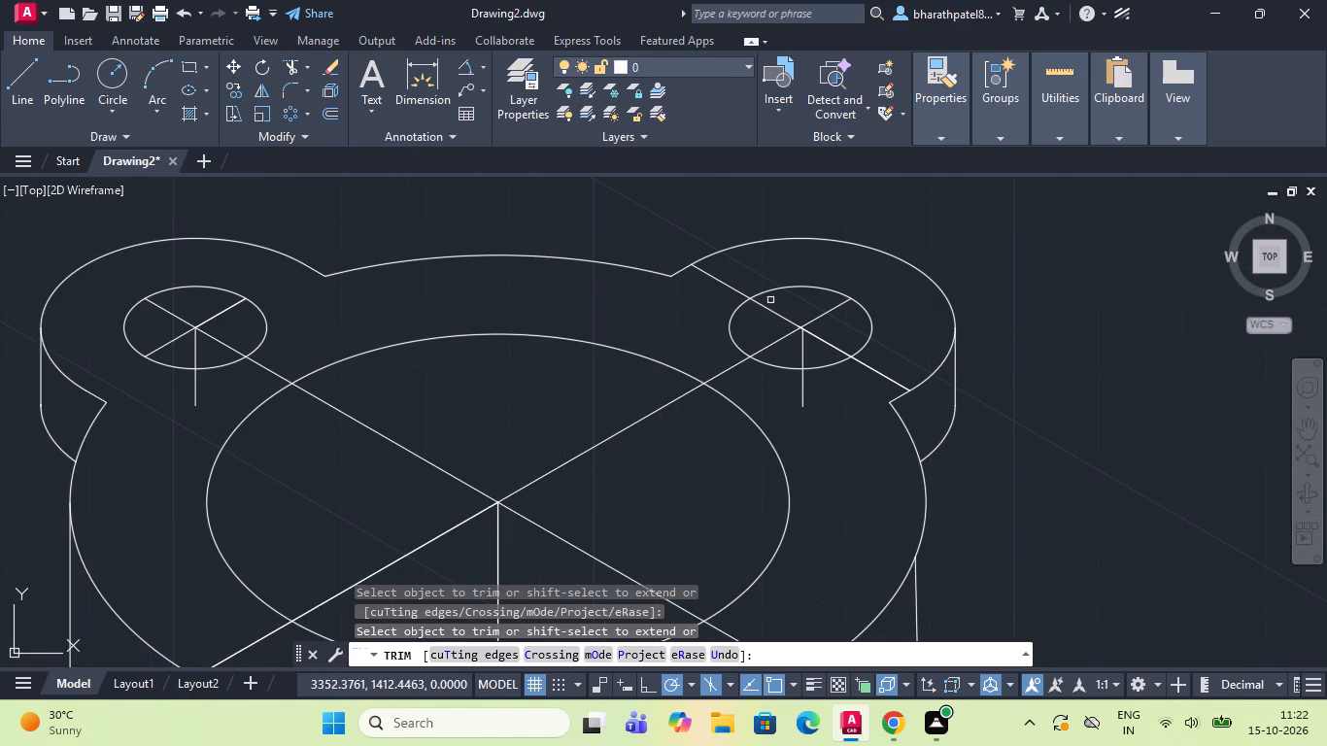
{"action": "left_click", "coordinate": [765, 307]}
{"action": "left_click", "coordinate": [734, 288]}
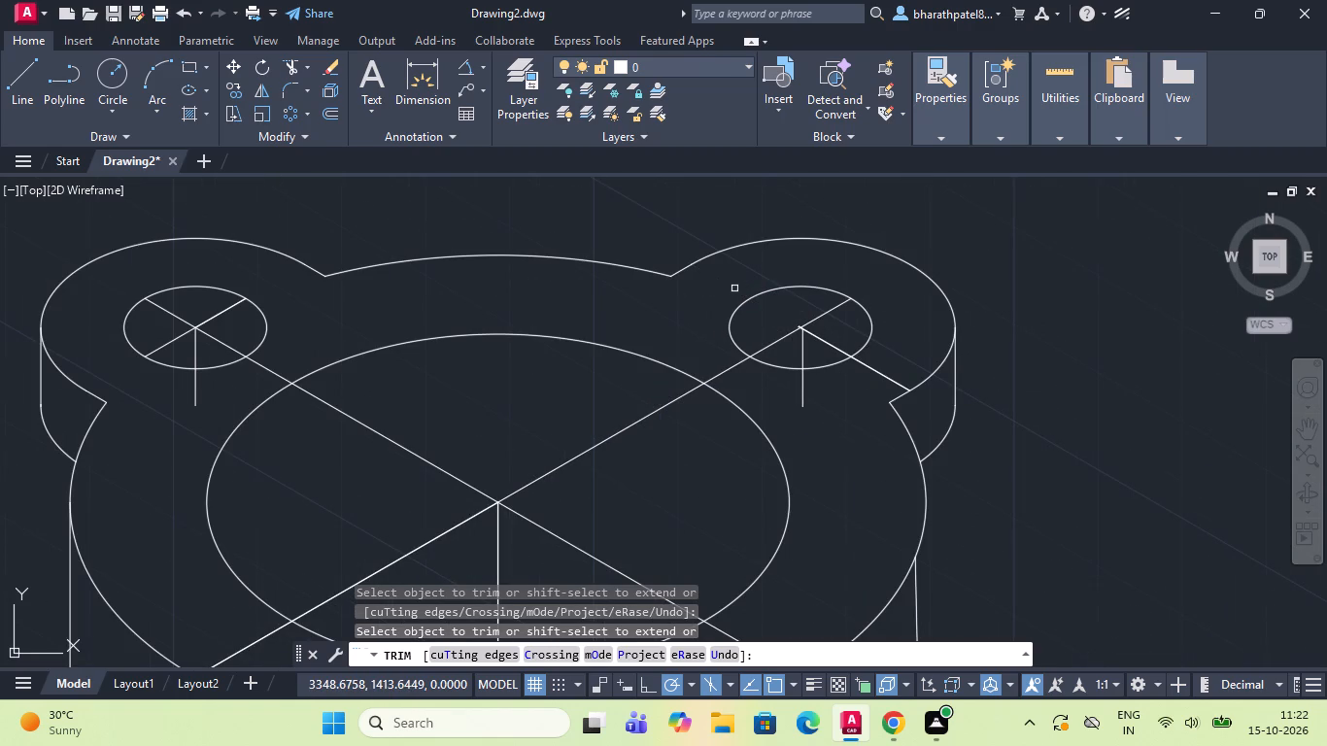
{"action": "left_click", "coordinate": [804, 356]}
{"action": "left_click", "coordinate": [804, 392]}
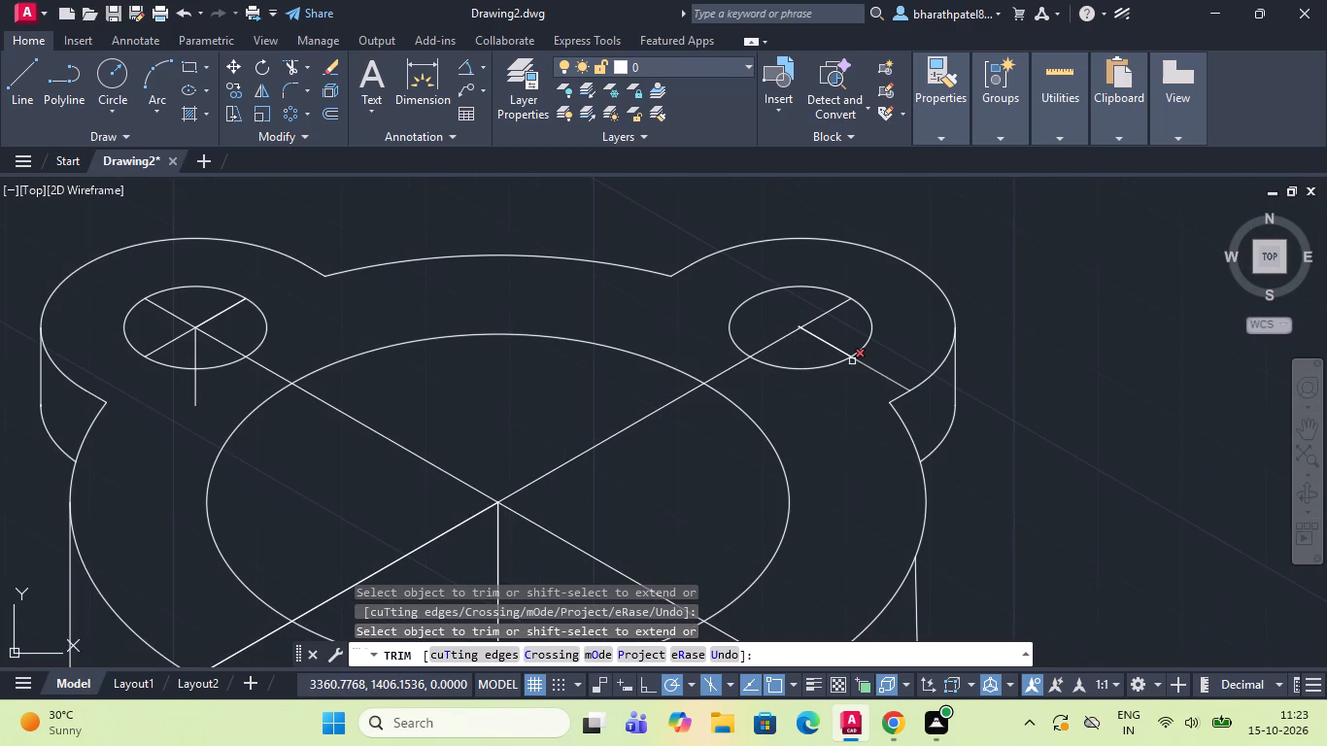
{"action": "left_click", "coordinate": [853, 361]}
{"action": "left_click", "coordinate": [858, 361]}
{"action": "left_click", "coordinate": [838, 352]}
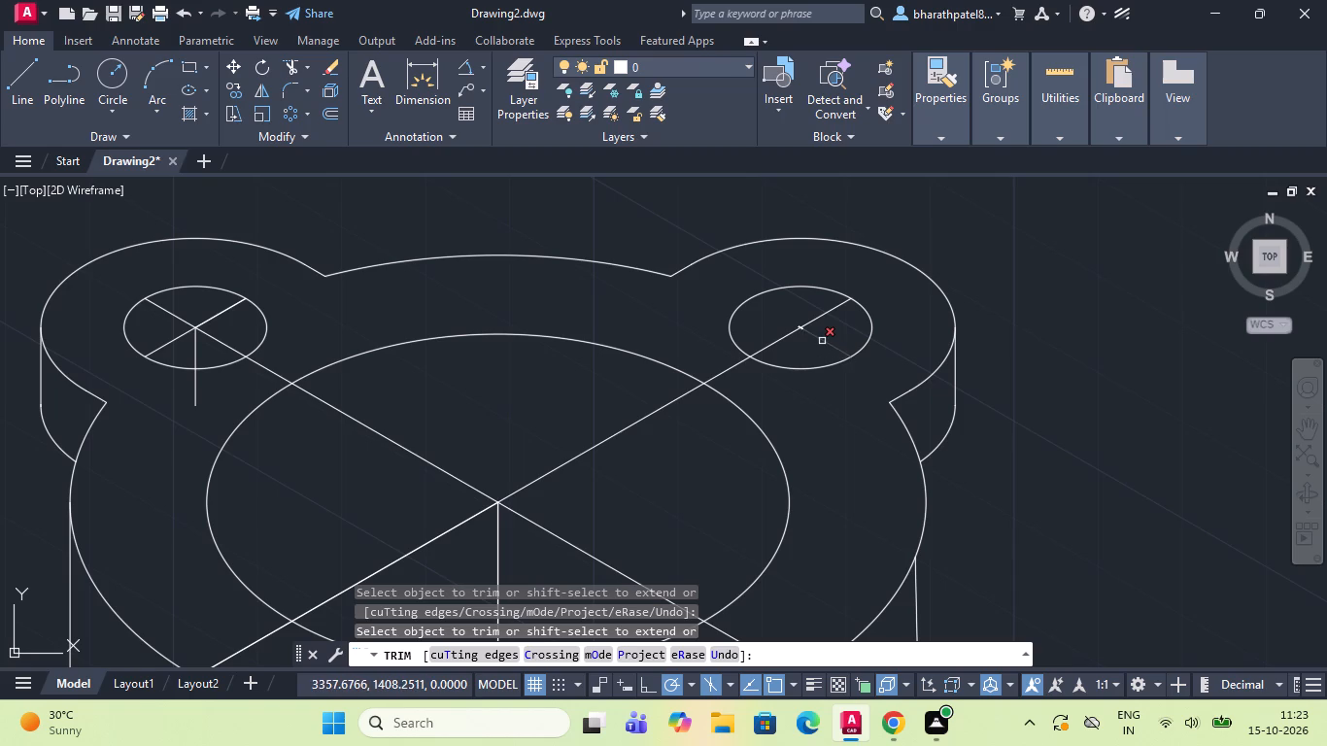
Trim the remaining stubs of that crossing centre line at the centre of the rear right lobe's hole.
{"action": "scroll", "coordinate": [804, 332], "scroll_direction": "up", "scroll_amount": 5}
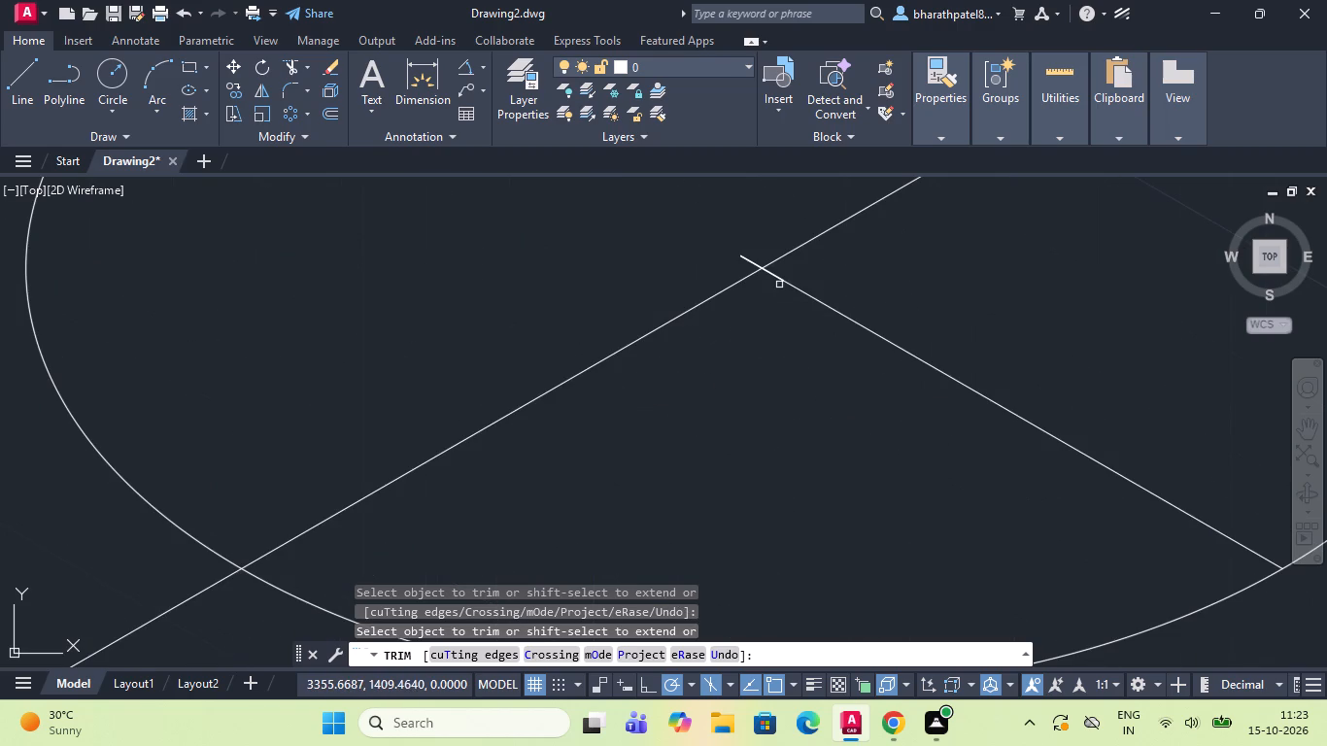
{"action": "left_click", "coordinate": [780, 279]}
{"action": "left_click", "coordinate": [782, 277]}
{"action": "left_click", "coordinate": [837, 276]}
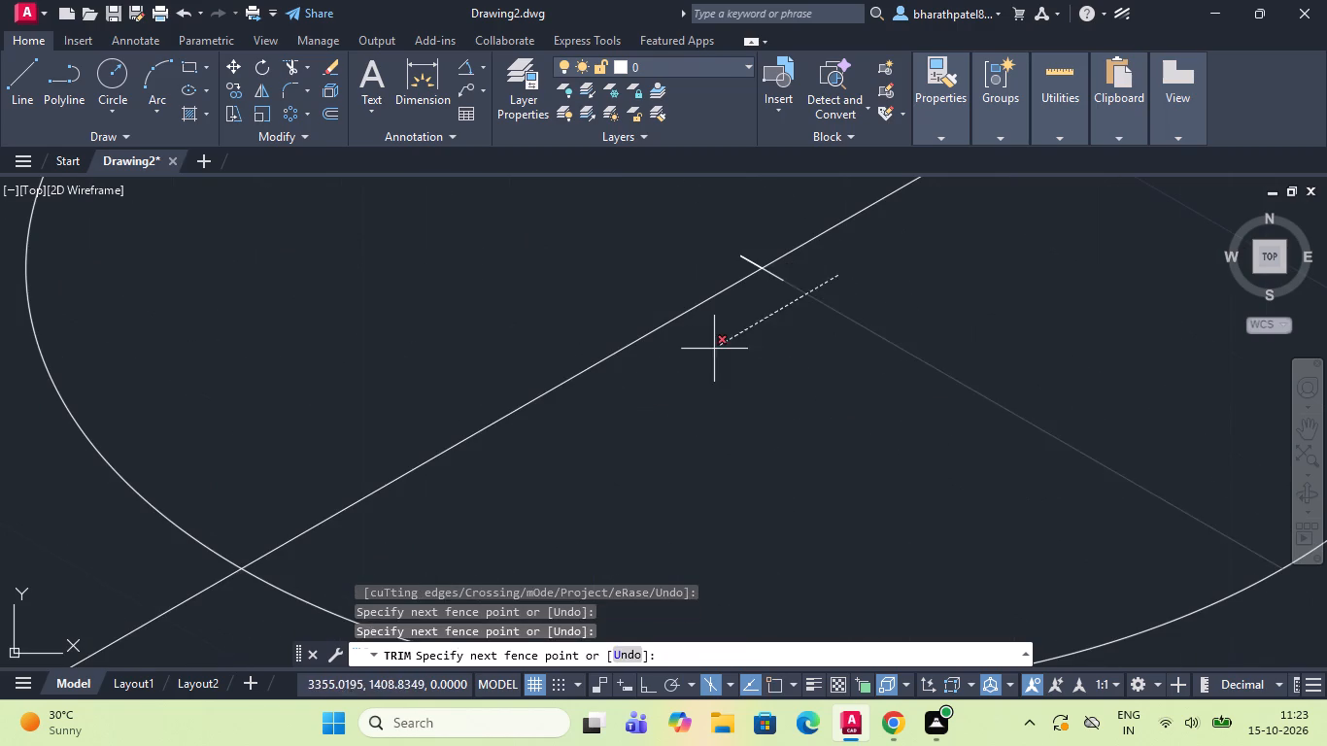
{"action": "left_click", "coordinate": [712, 351]}
{"action": "left_click", "coordinate": [810, 261]}
{"action": "left_click", "coordinate": [751, 293]}
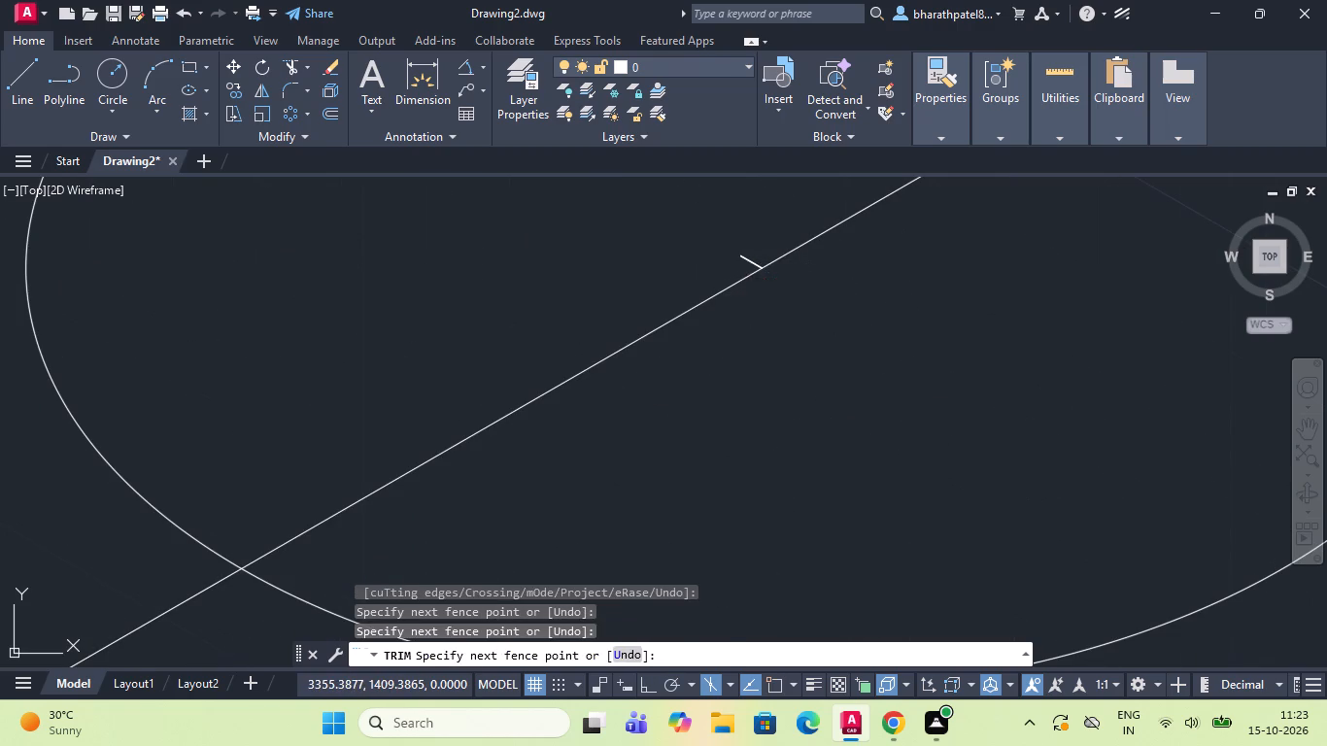
{"action": "left_click", "coordinate": [762, 254]}
{"action": "left_click", "coordinate": [736, 268]}
Trim the vertical line and the crossing diagonal centre line at the hole of the flange's rear left lobe.
{"action": "scroll", "coordinate": [735, 268], "scroll_direction": "down", "scroll_amount": 6}
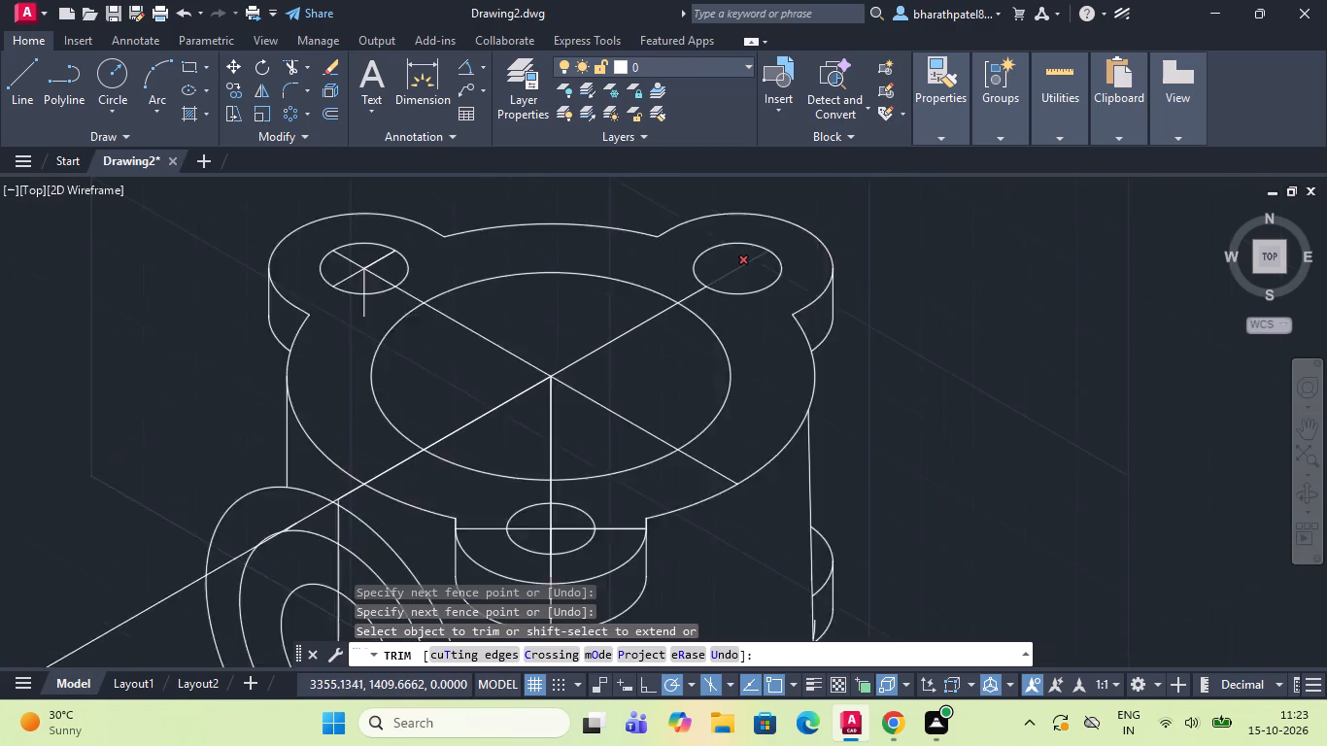
{"action": "scroll", "coordinate": [735, 268], "scroll_direction": "down", "scroll_amount": 1}
{"action": "scroll", "coordinate": [491, 261], "scroll_direction": "up", "scroll_amount": 4}
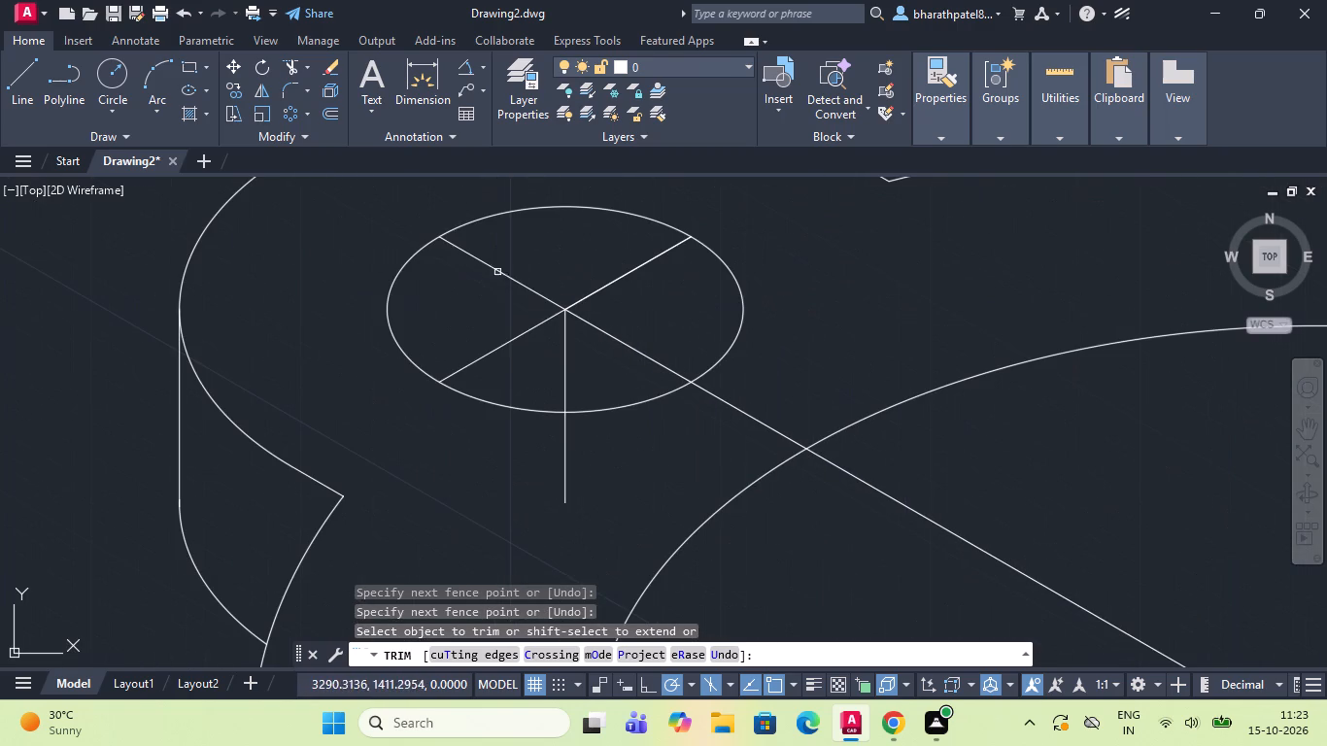
{"action": "left_click", "coordinate": [500, 308]}
{"action": "left_click", "coordinate": [605, 351]}
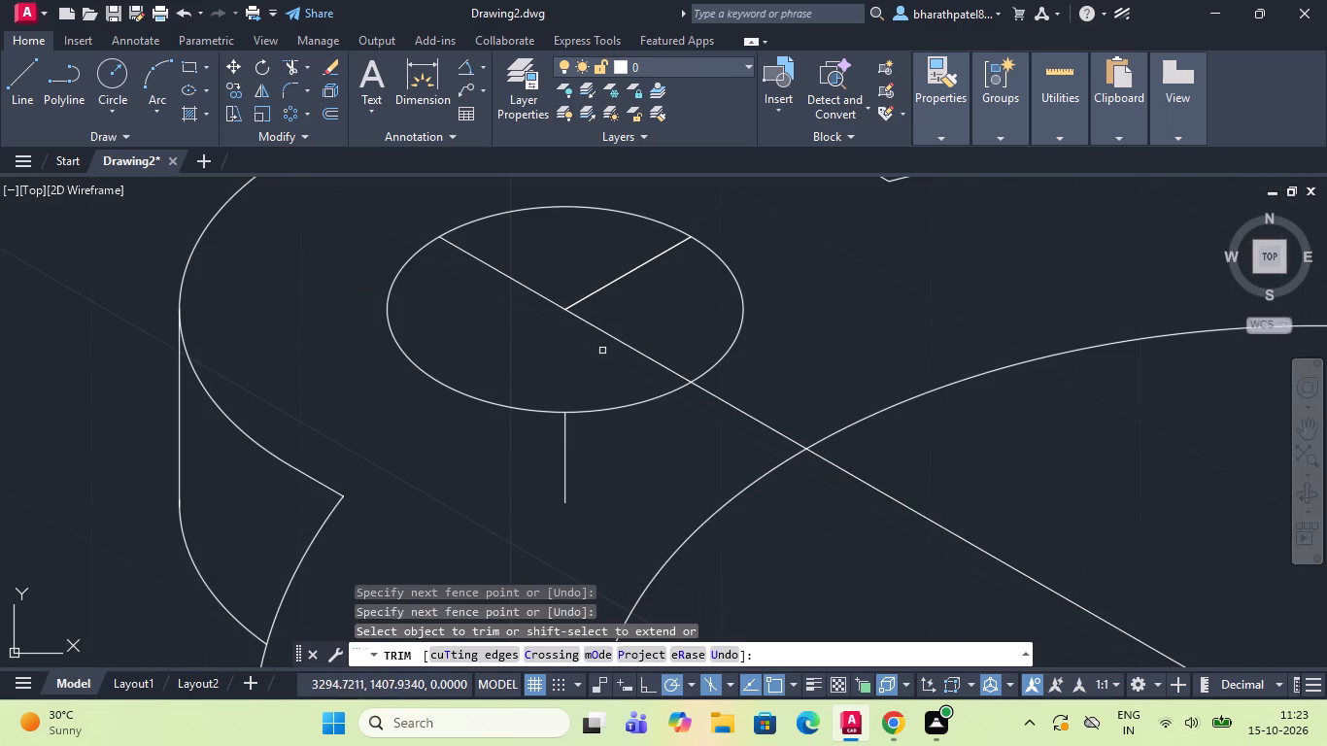
{"action": "left_click", "coordinate": [595, 277]}
{"action": "left_click", "coordinate": [611, 301]}
{"action": "scroll", "coordinate": [573, 452], "scroll_direction": "up", "scroll_amount": 4}
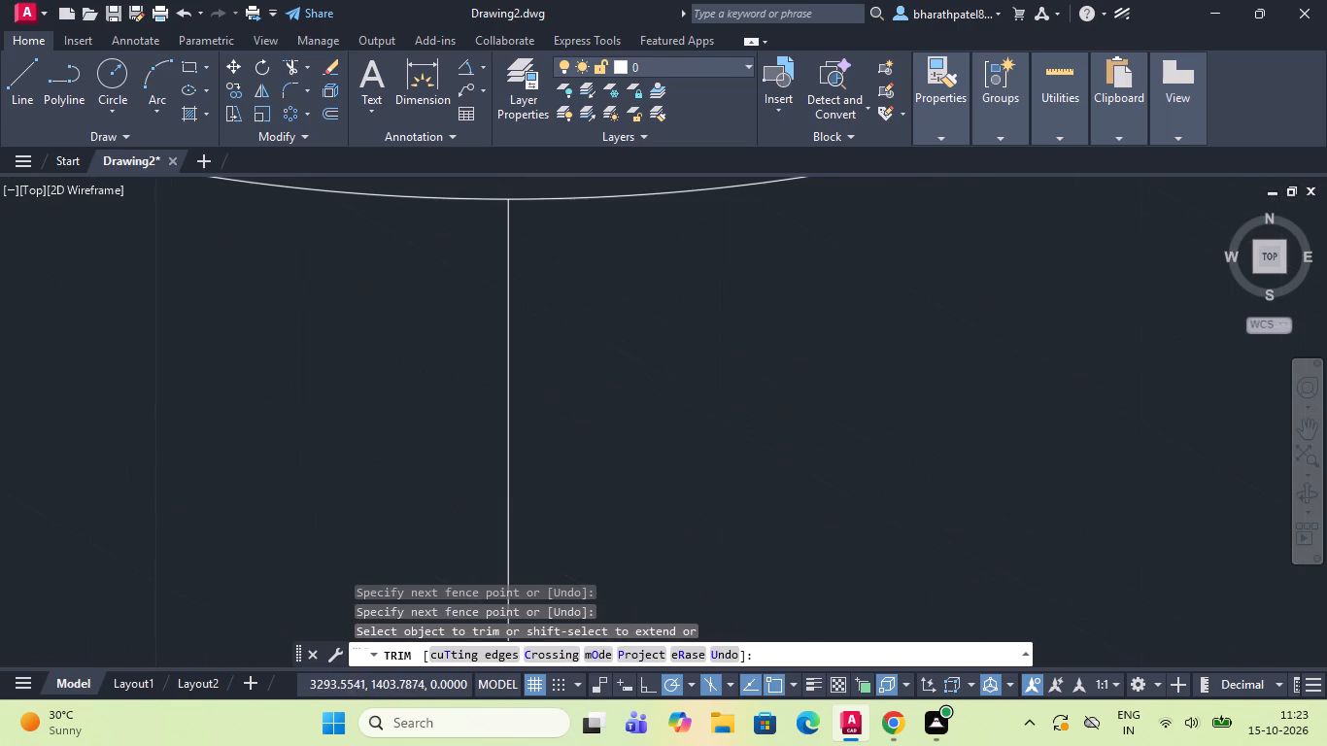
{"action": "left_click", "coordinate": [458, 427]}
{"action": "left_click", "coordinate": [717, 398]}
{"action": "scroll", "coordinate": [717, 396], "scroll_direction": "down", "scroll_amount": 10}
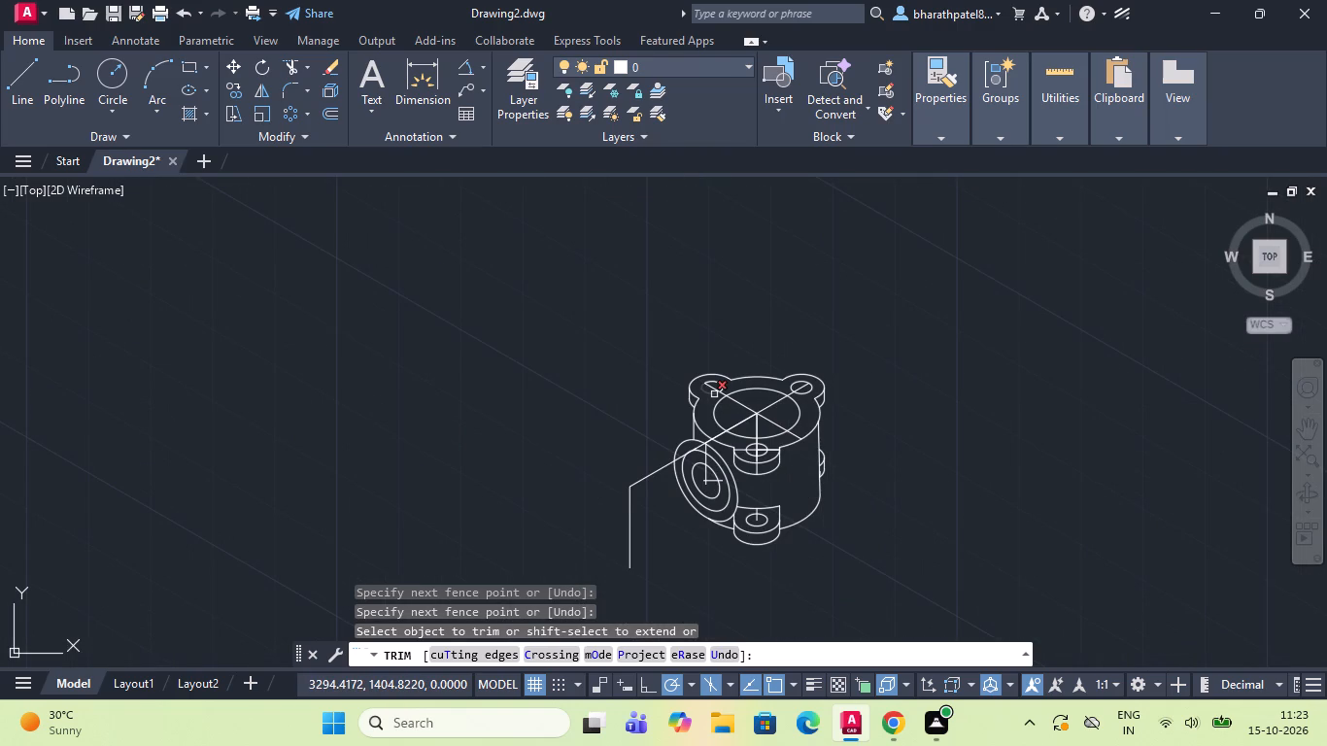
{"action": "scroll", "coordinate": [714, 394], "scroll_direction": "down", "scroll_amount": 2}
{"action": "scroll", "coordinate": [714, 422], "scroll_direction": "up", "scroll_amount": 3}
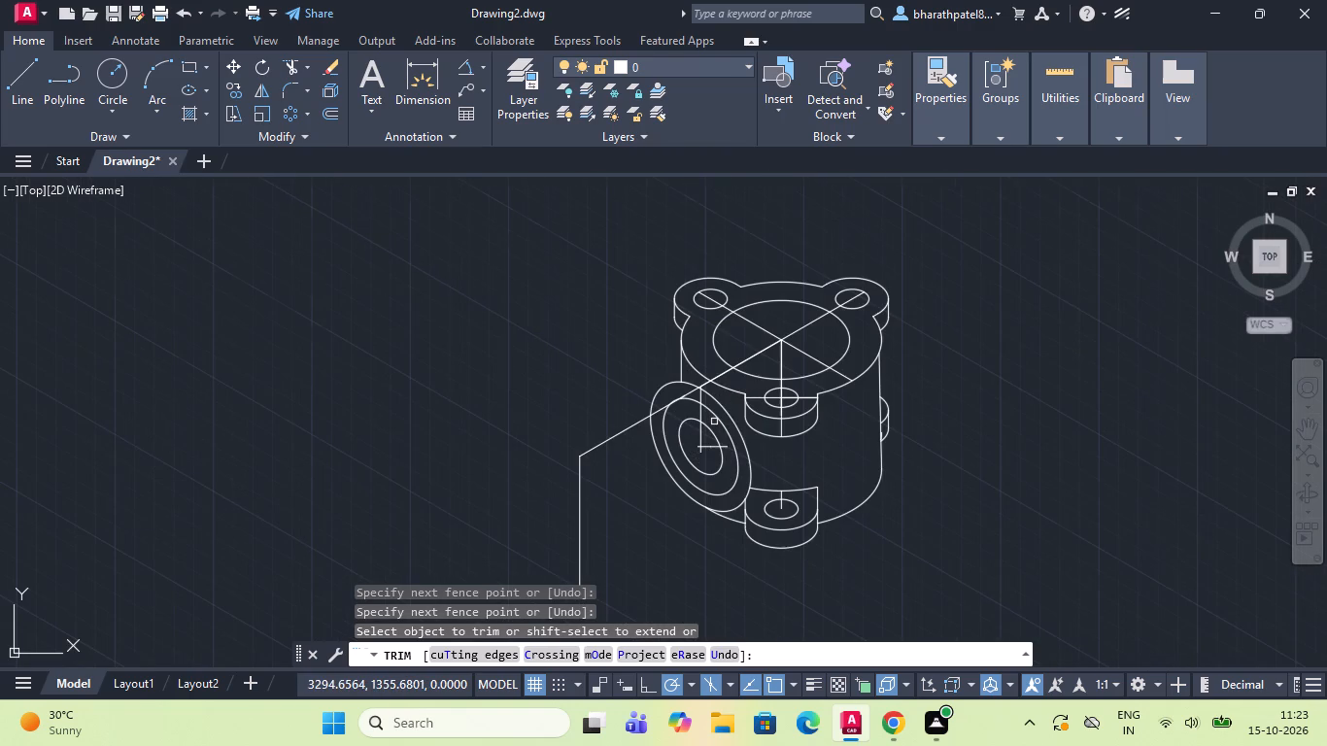
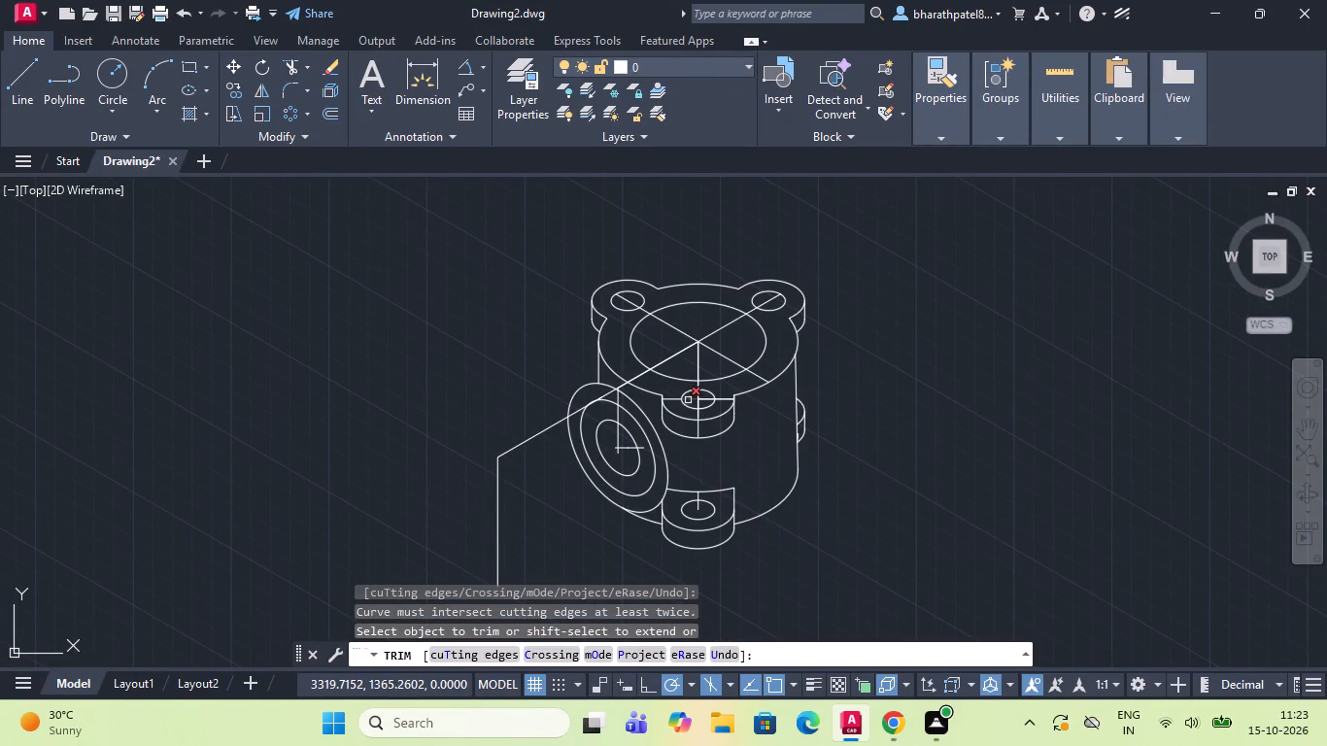
Draw centre lines from the upper-left lug hole's centre, about 11 units at 30° and 210°, plus one at 150° to the lug's edge.
{"action": "scroll", "coordinate": [690, 403], "scroll_direction": "up", "scroll_amount": 3}
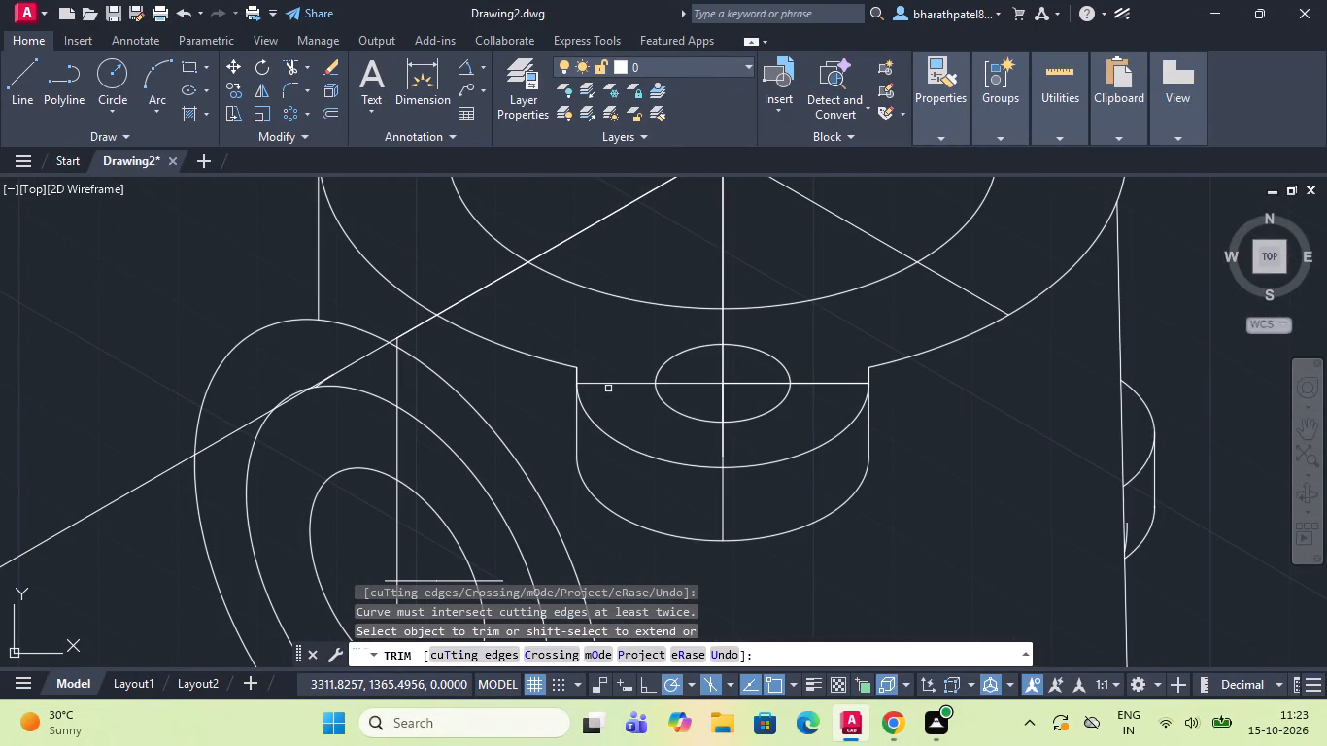
{"action": "scroll", "coordinate": [608, 389], "scroll_direction": "down", "scroll_amount": 2}
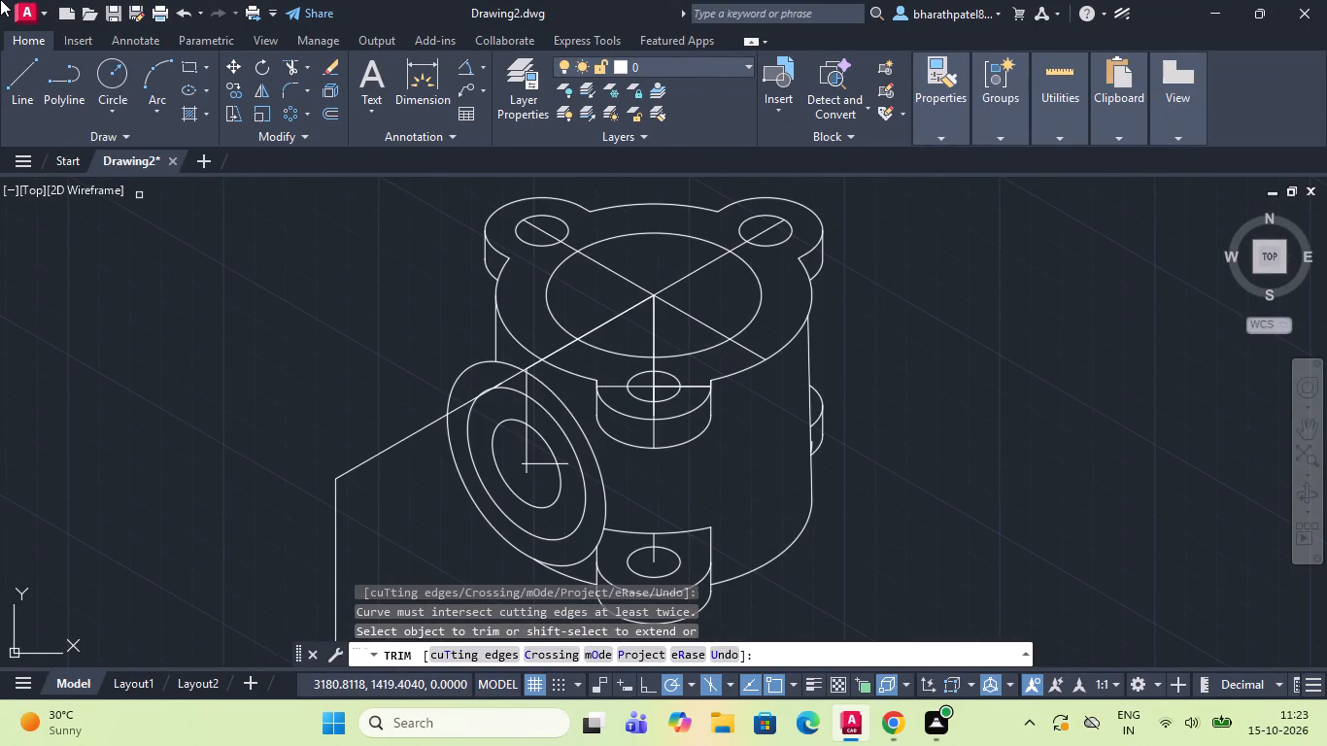
{"action": "left_click", "coordinate": [13, 69]}
{"action": "scroll", "coordinate": [511, 261], "scroll_direction": "down", "scroll_amount": 1}
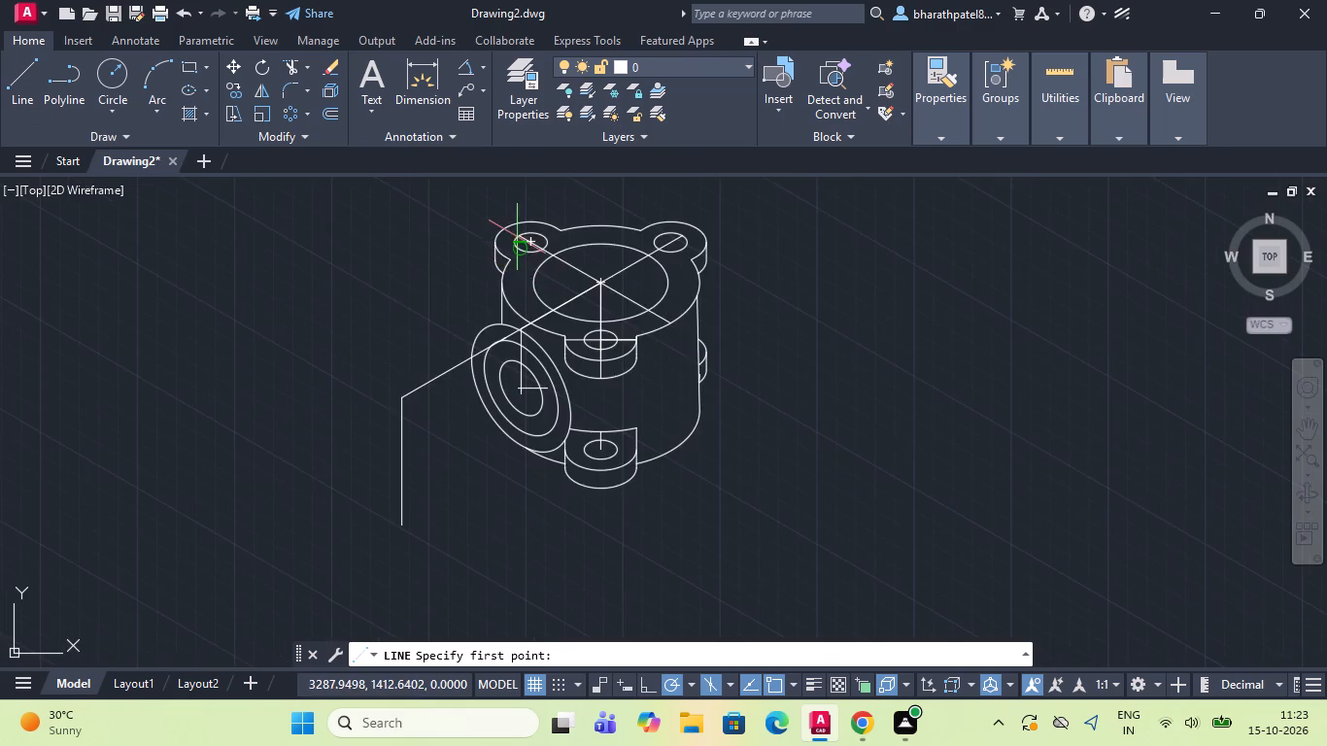
{"action": "scroll", "coordinate": [516, 232], "scroll_direction": "up", "scroll_amount": 3}
{"action": "left_click", "coordinate": [569, 267]}
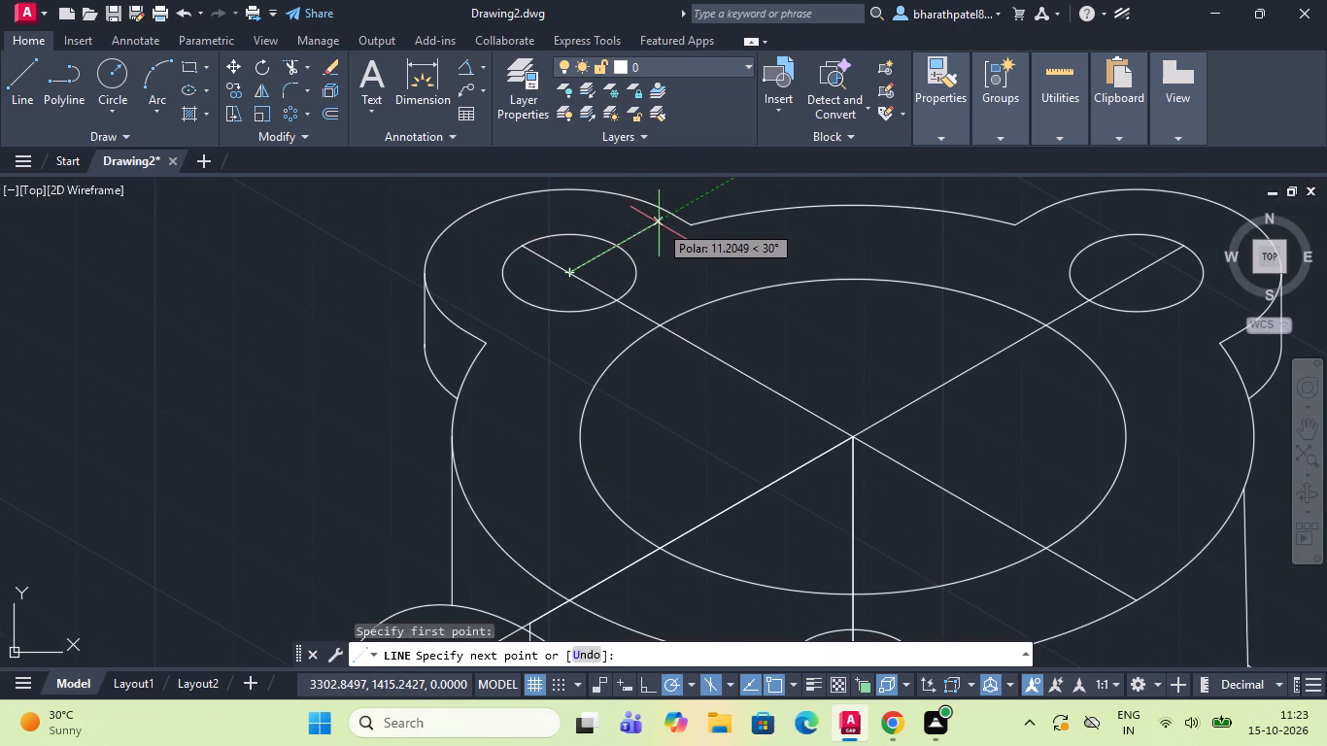
{"action": "left_click", "coordinate": [662, 223]}
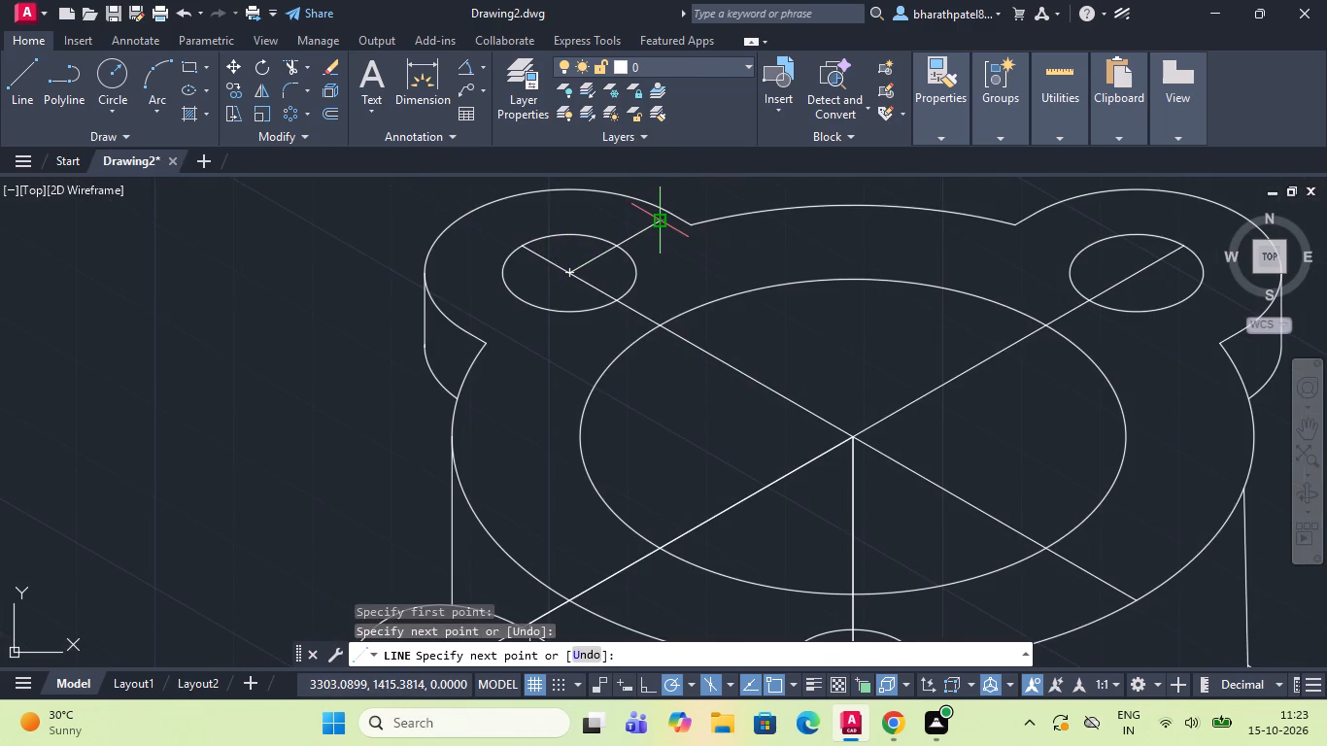
{"action": "key", "text": "space"}
{"action": "key", "text": "space"}
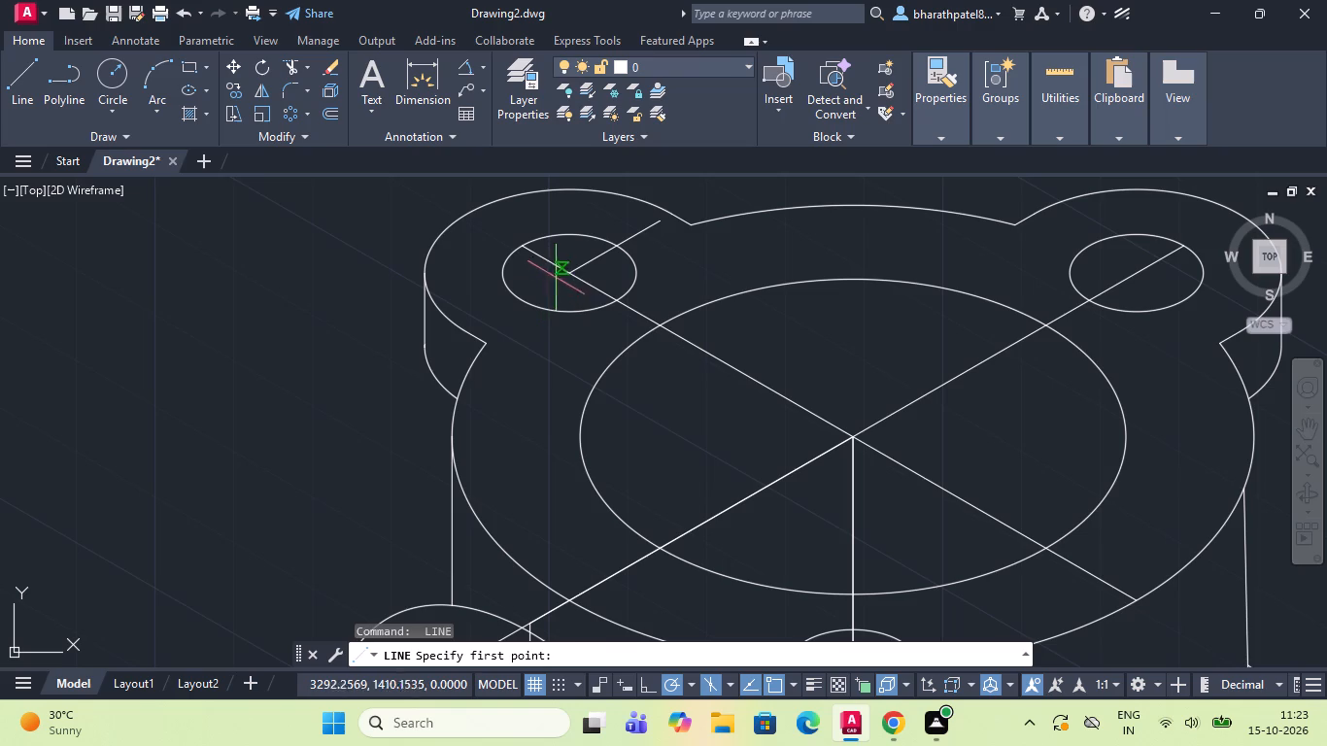
{"action": "left_click_drag", "start_coordinate": [576, 270], "coordinate": [519, 316]}
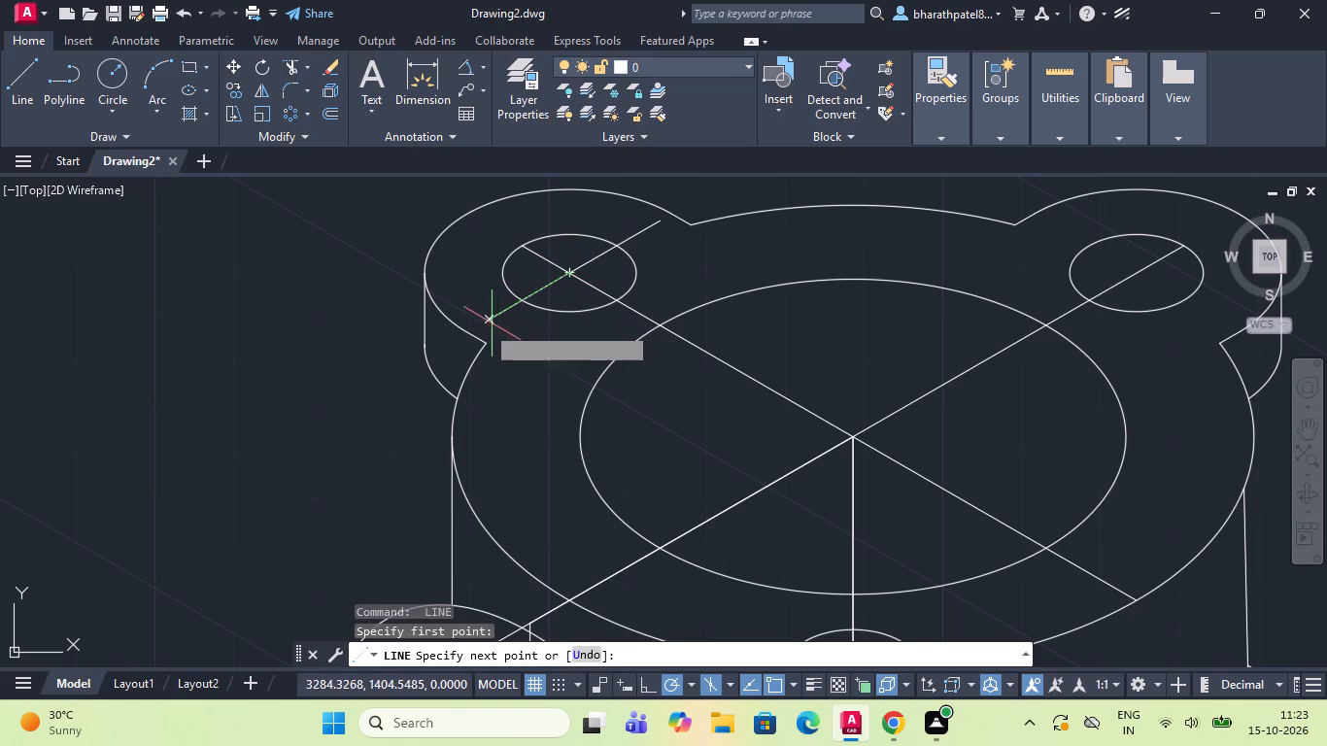
{"action": "left_click", "coordinate": [481, 327]}
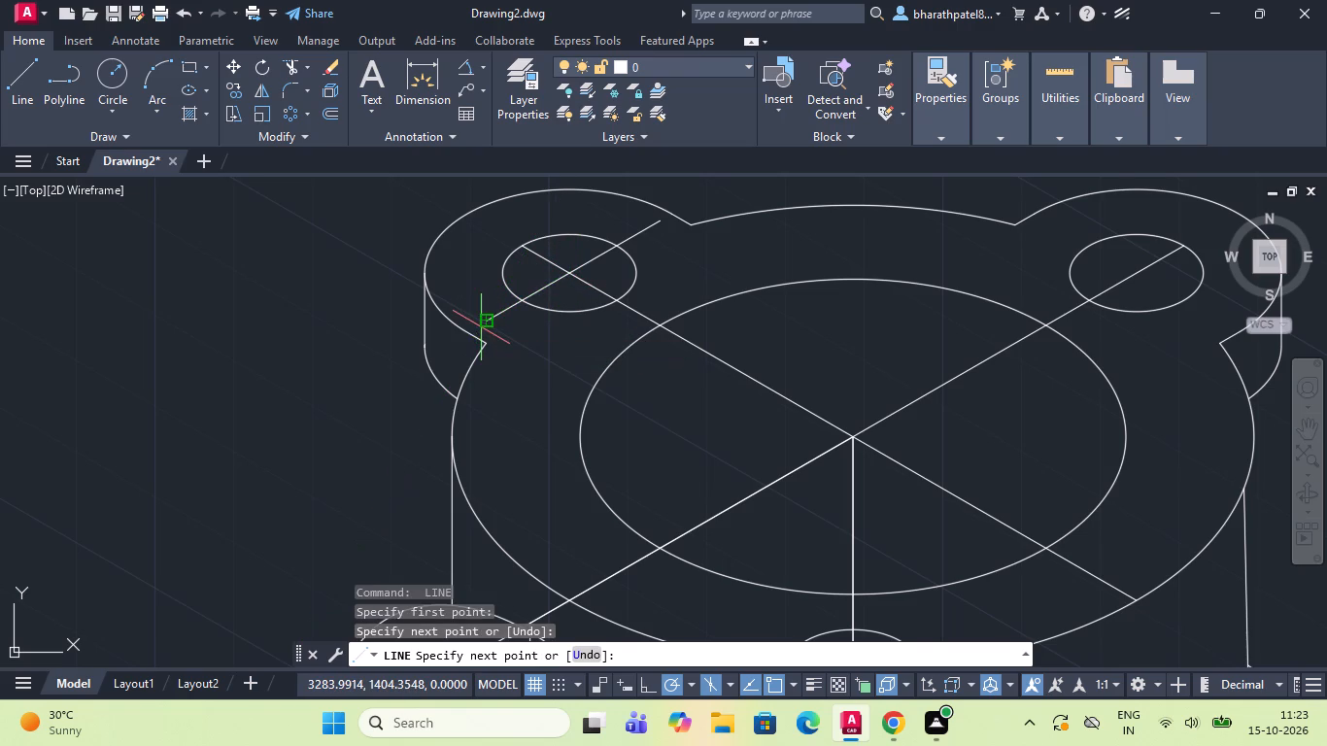
{"action": "key", "text": "space"}
{"action": "key", "text": "space"}
{"action": "left_click", "coordinate": [569, 275]}
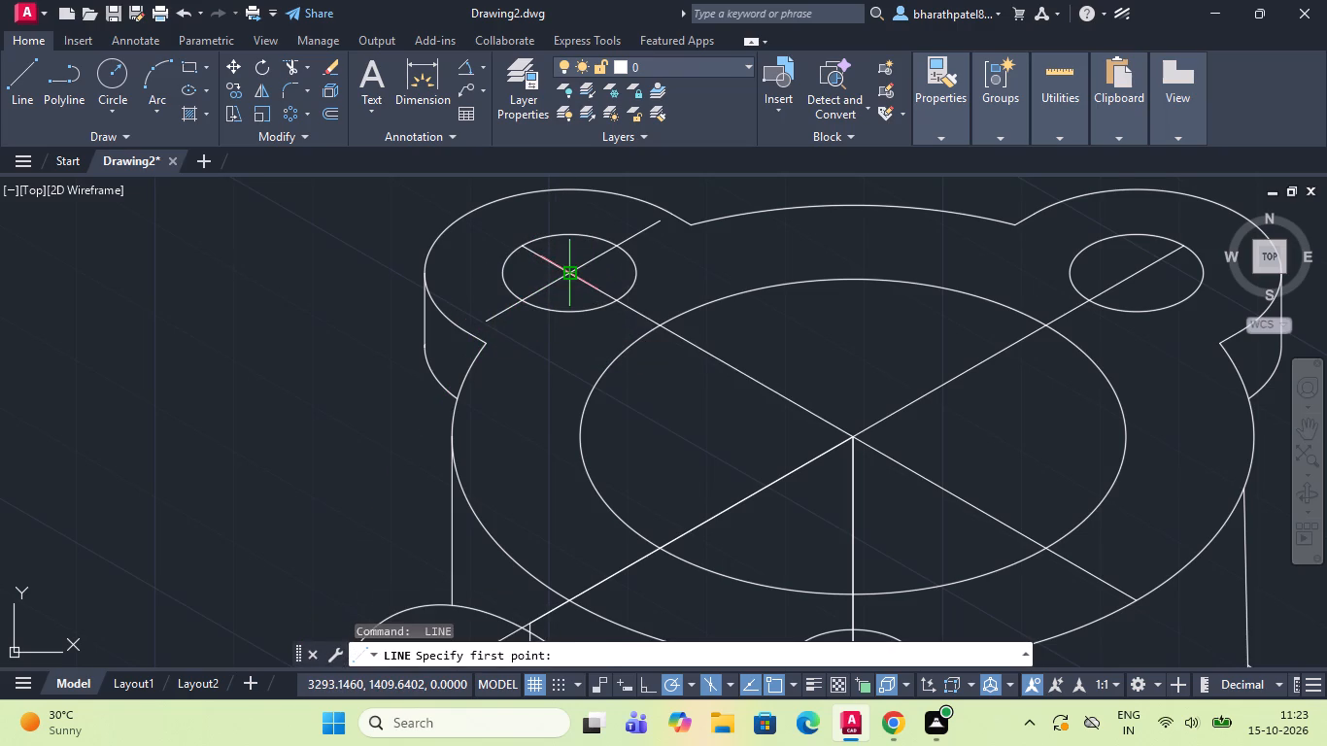
{"action": "left_click", "coordinate": [476, 220]}
{"action": "key", "text": "space"}
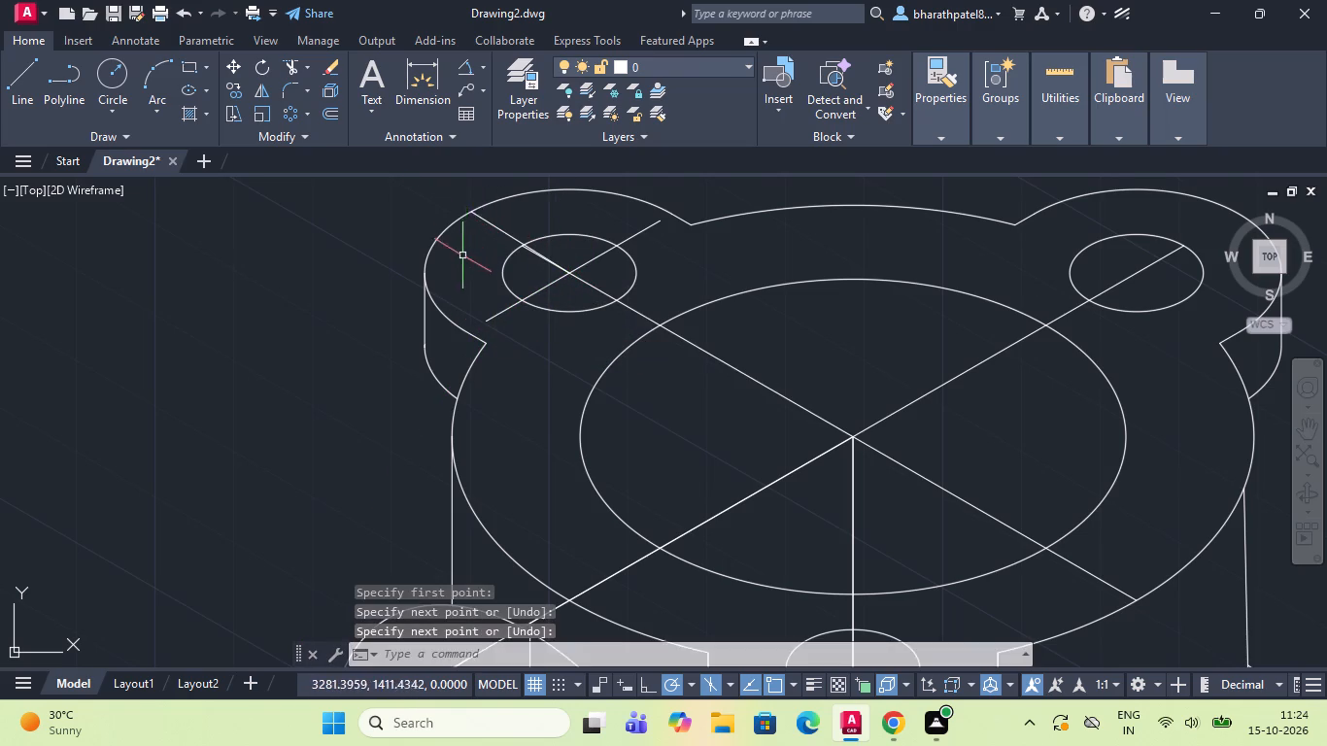
Draw centre lines about 11 units long at 330° and 150° from the upper-right lug hole's centre, and extend its diagonal outward at 30°.
{"action": "scroll", "coordinate": [473, 269], "scroll_direction": "down", "scroll_amount": 1}
{"action": "scroll", "coordinate": [888, 279], "scroll_direction": "down", "scroll_amount": 2}
{"action": "scroll", "coordinate": [900, 268], "scroll_direction": "up", "scroll_amount": 4}
{"action": "key", "text": "space"}
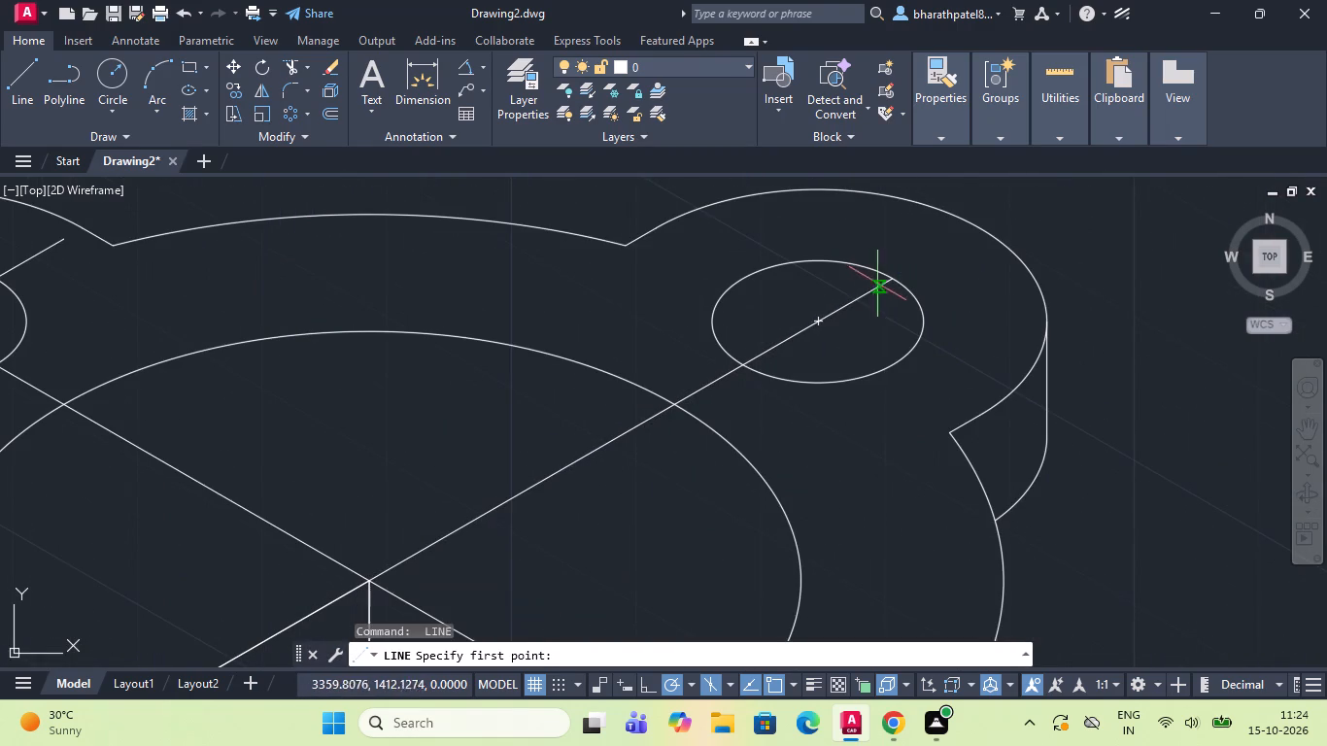
{"action": "left_click", "coordinate": [815, 323]}
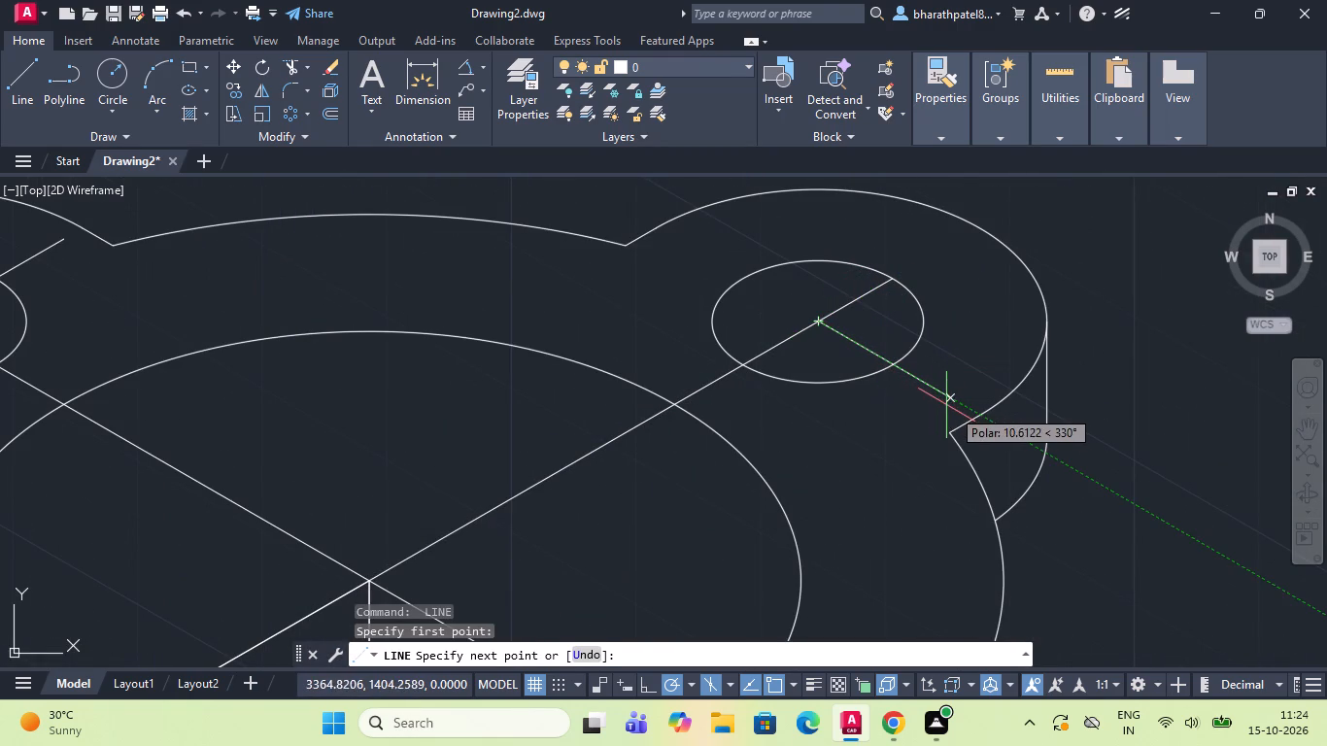
{"action": "left_click", "coordinate": [960, 413]}
{"action": "key", "text": "space"}
{"action": "key", "text": "space"}
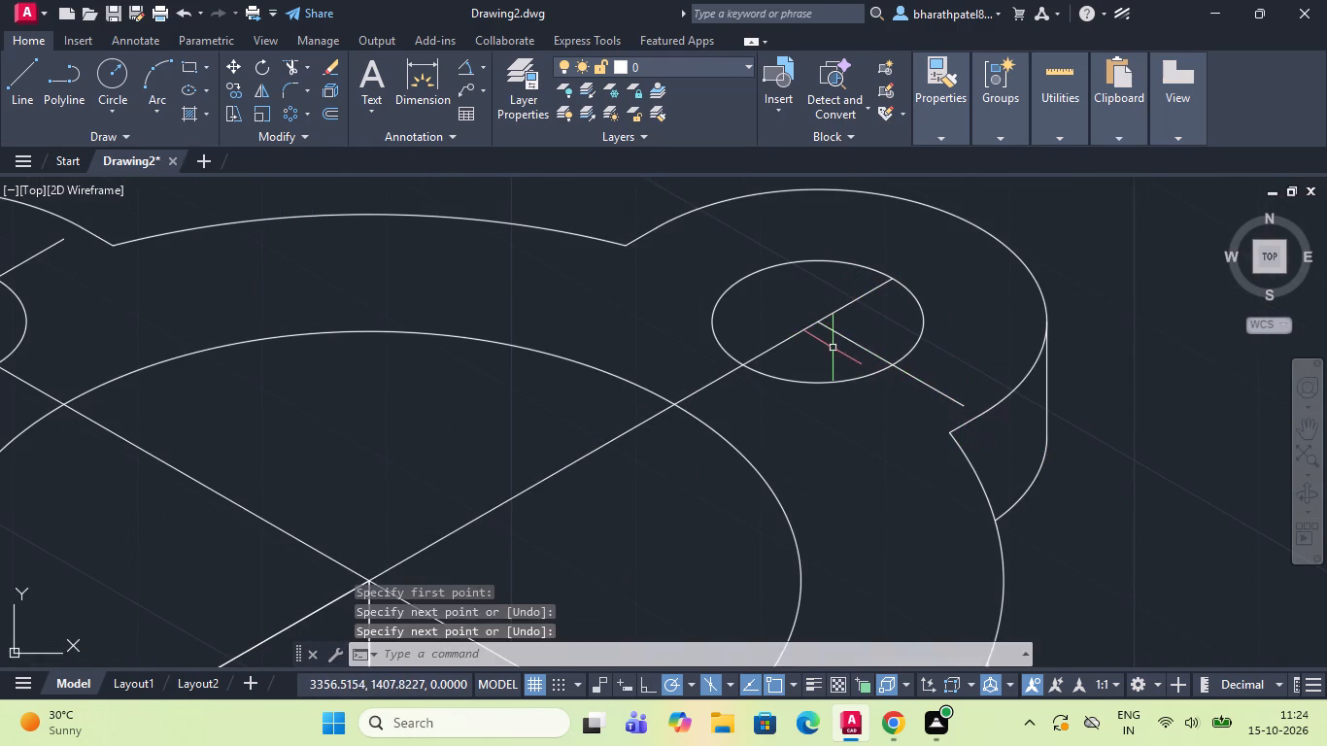
{"action": "left_click", "coordinate": [815, 319]}
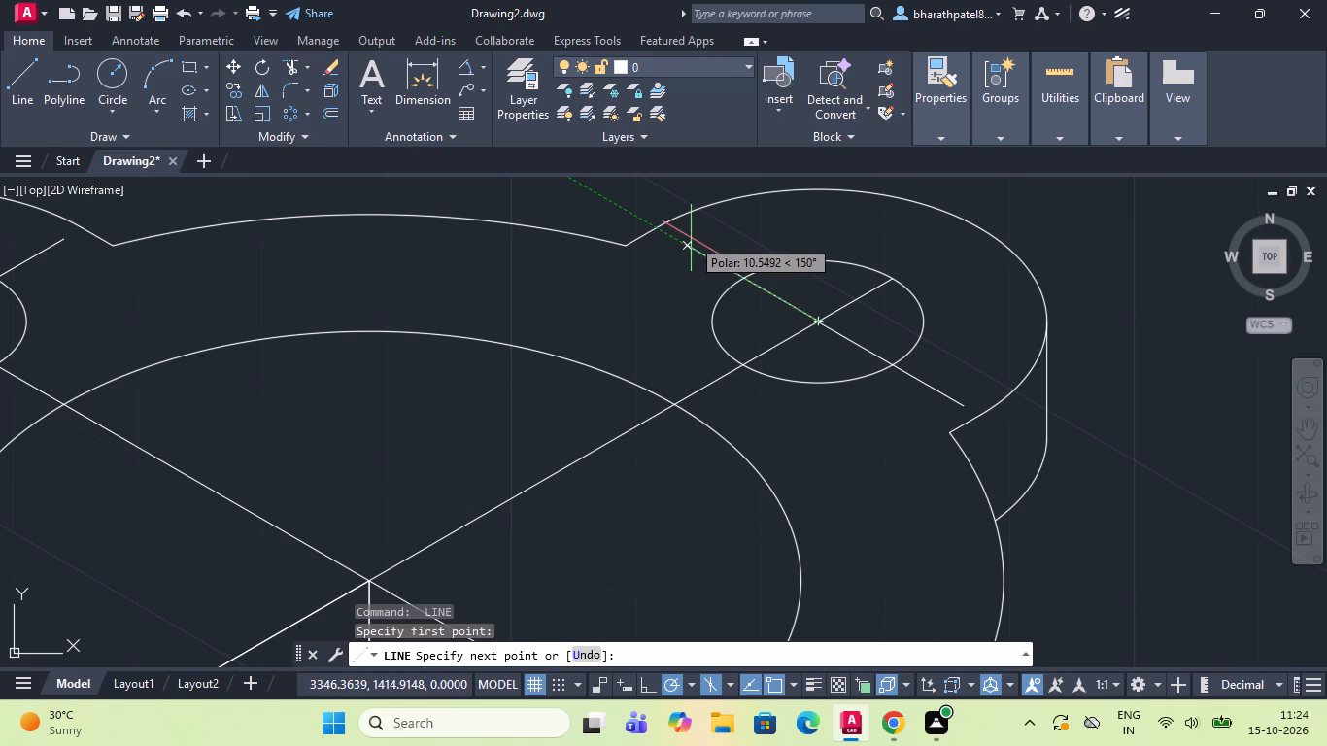
{"action": "left_click", "coordinate": [686, 235]}
{"action": "key", "text": "space"}
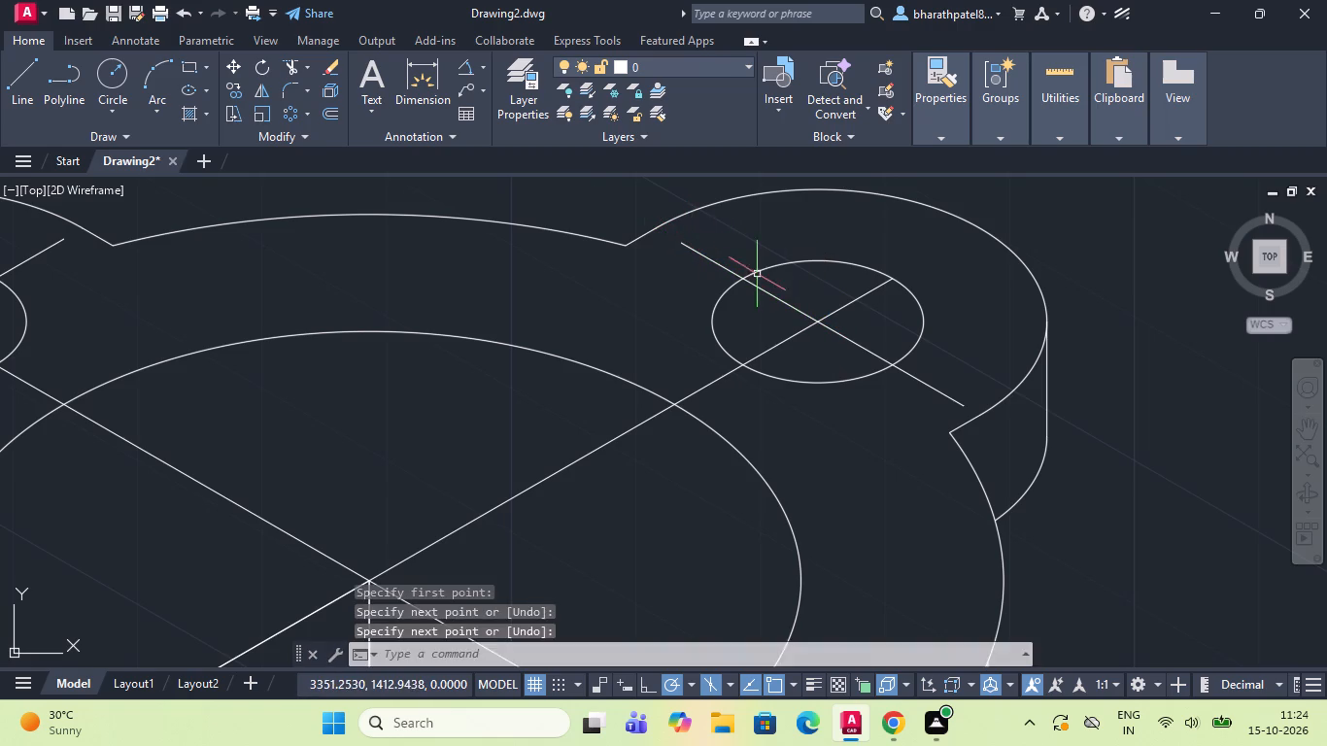
{"action": "key", "text": "space"}
{"action": "left_click", "coordinate": [897, 282]}
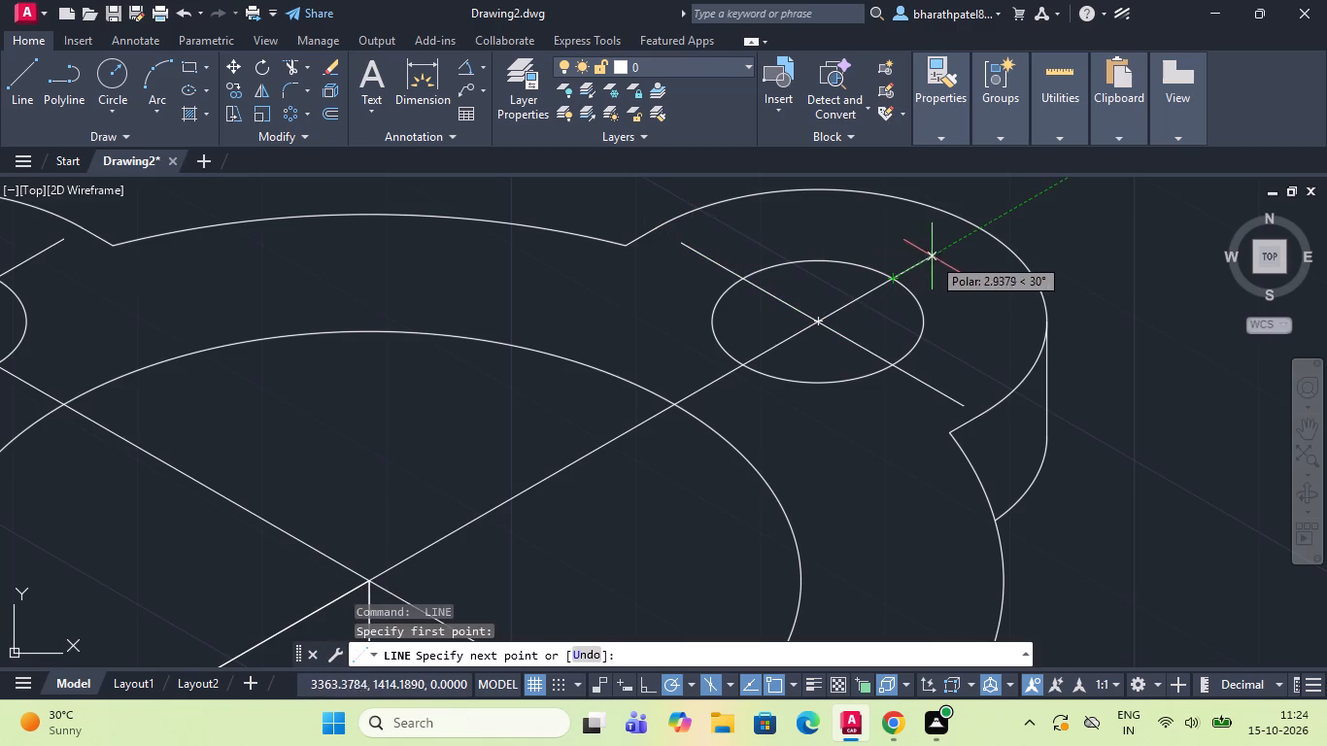
{"action": "left_click", "coordinate": [951, 242]}
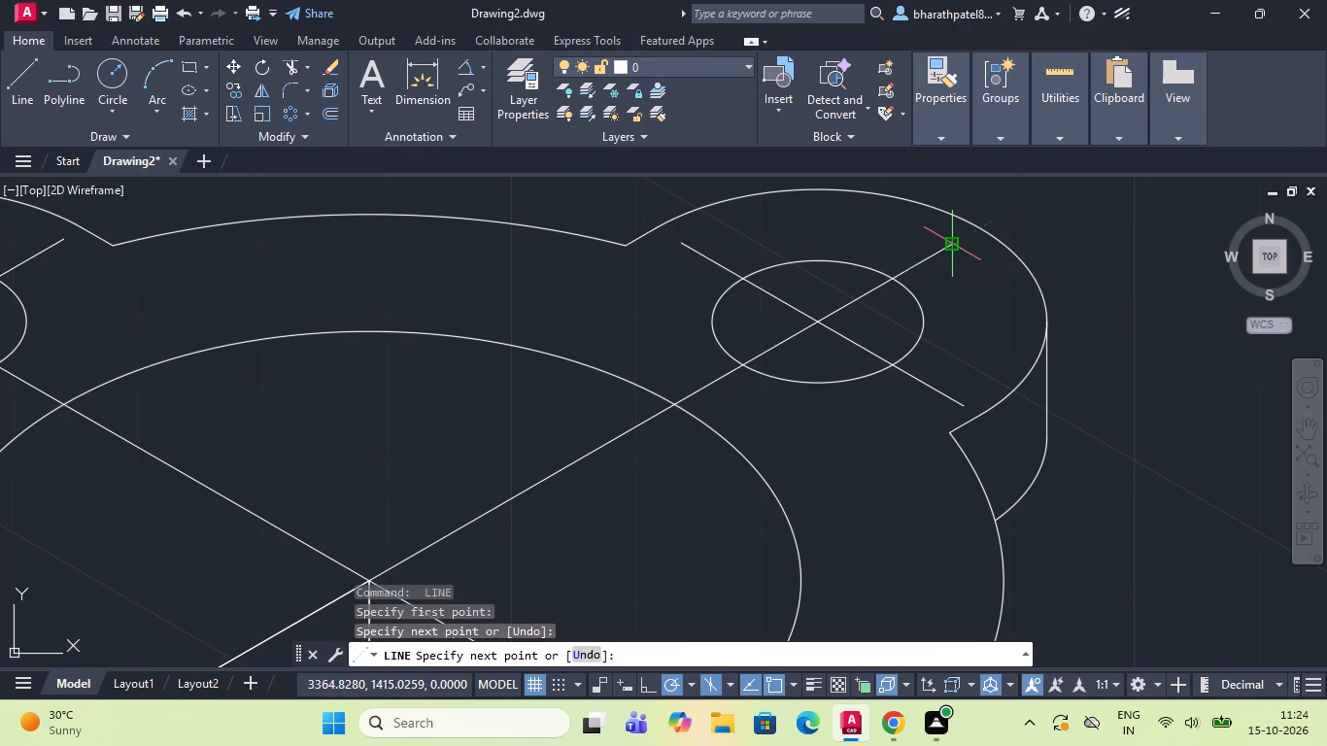
{"action": "scroll", "coordinate": [951, 242], "scroll_direction": "down", "scroll_amount": 2}
{"action": "key", "text": "space"}
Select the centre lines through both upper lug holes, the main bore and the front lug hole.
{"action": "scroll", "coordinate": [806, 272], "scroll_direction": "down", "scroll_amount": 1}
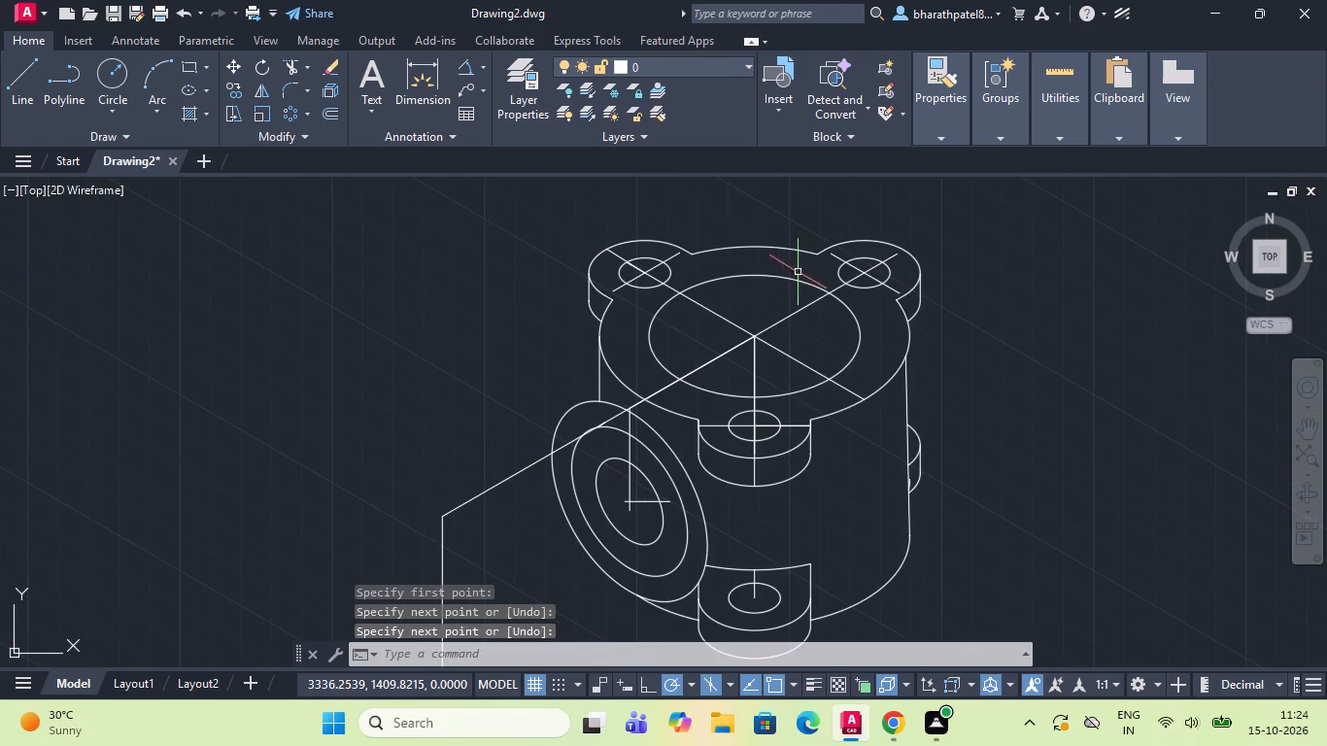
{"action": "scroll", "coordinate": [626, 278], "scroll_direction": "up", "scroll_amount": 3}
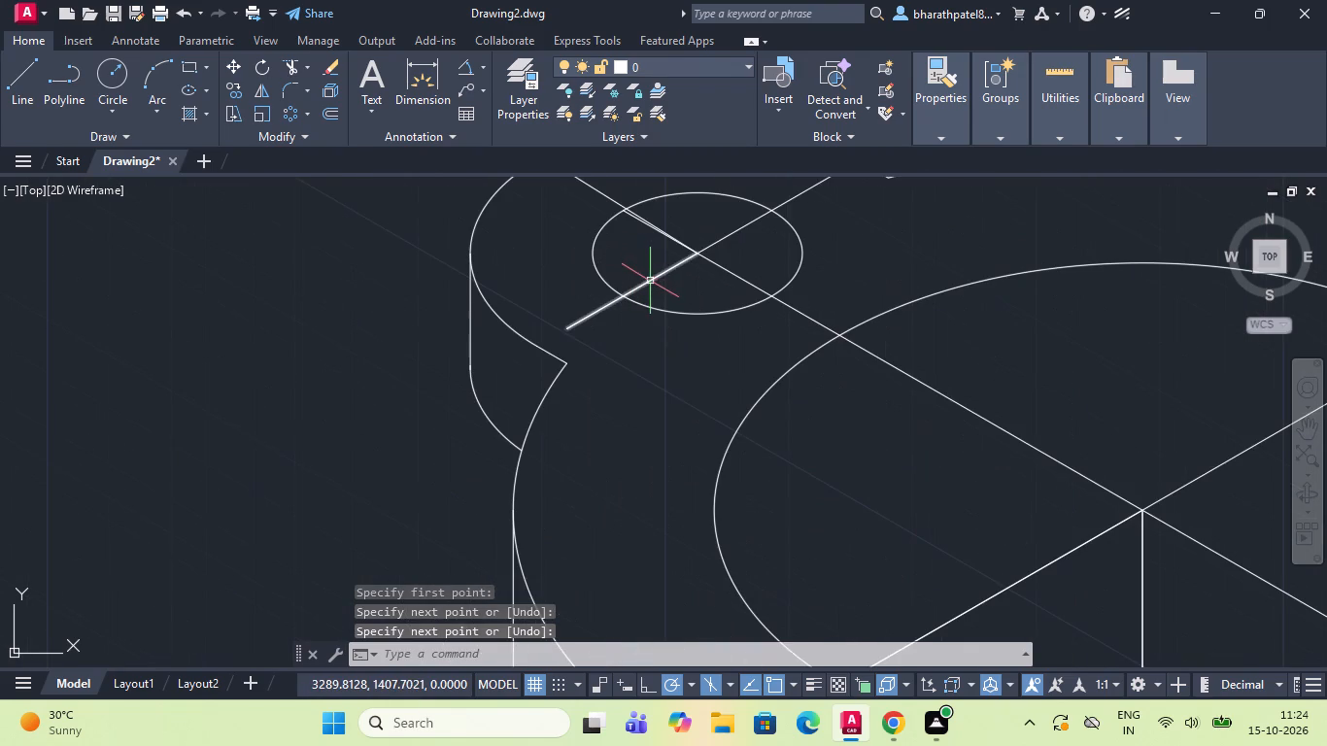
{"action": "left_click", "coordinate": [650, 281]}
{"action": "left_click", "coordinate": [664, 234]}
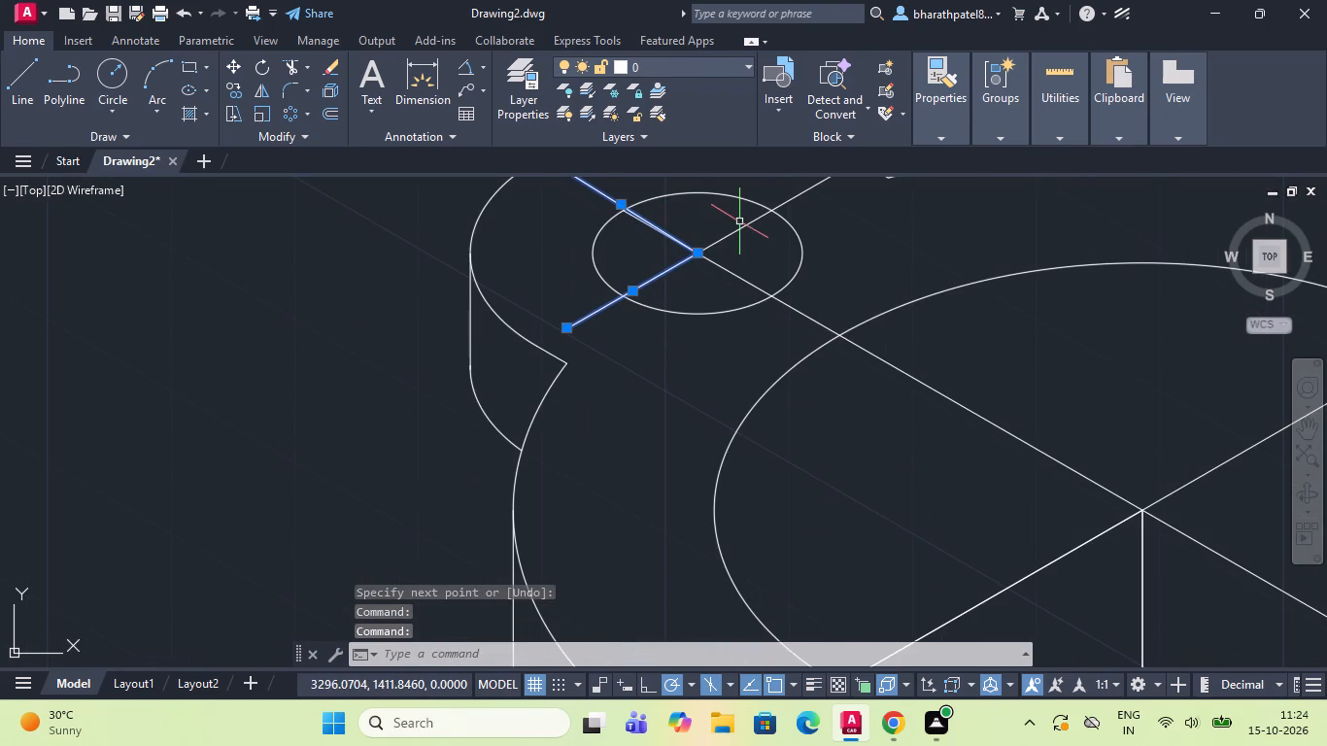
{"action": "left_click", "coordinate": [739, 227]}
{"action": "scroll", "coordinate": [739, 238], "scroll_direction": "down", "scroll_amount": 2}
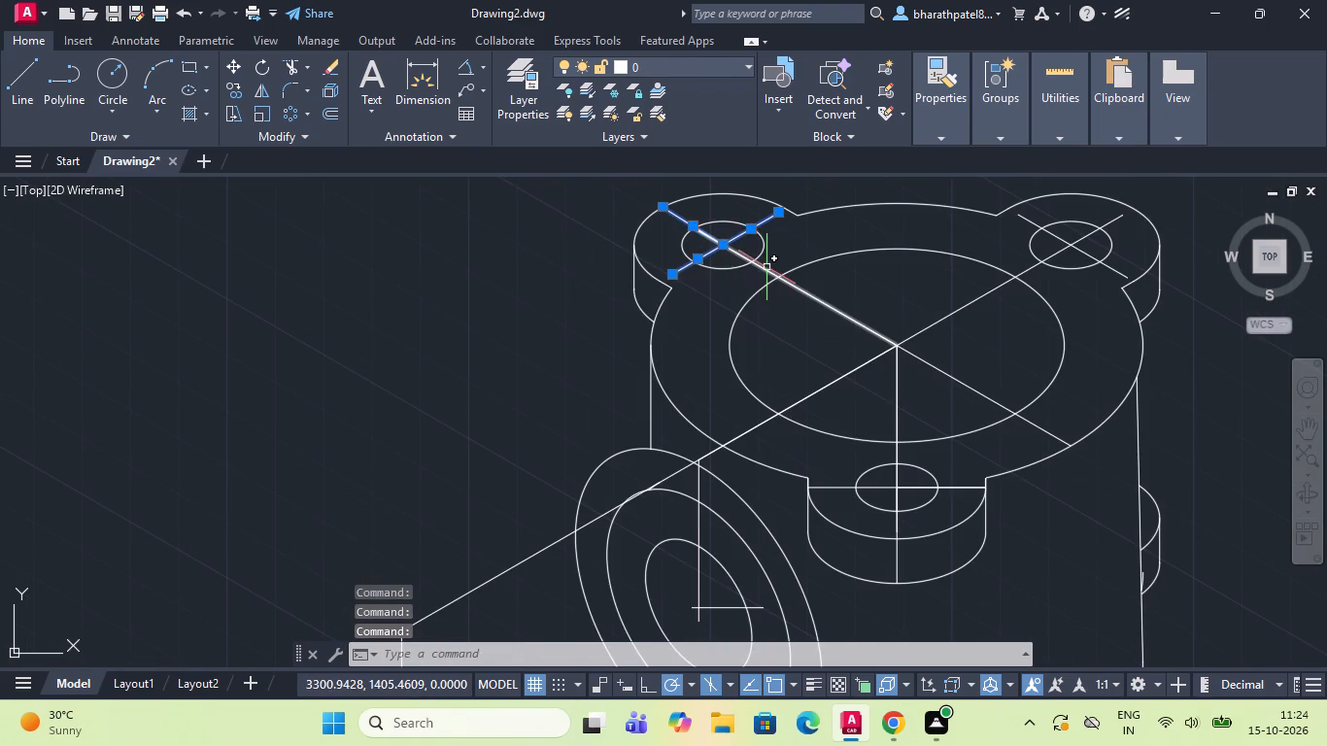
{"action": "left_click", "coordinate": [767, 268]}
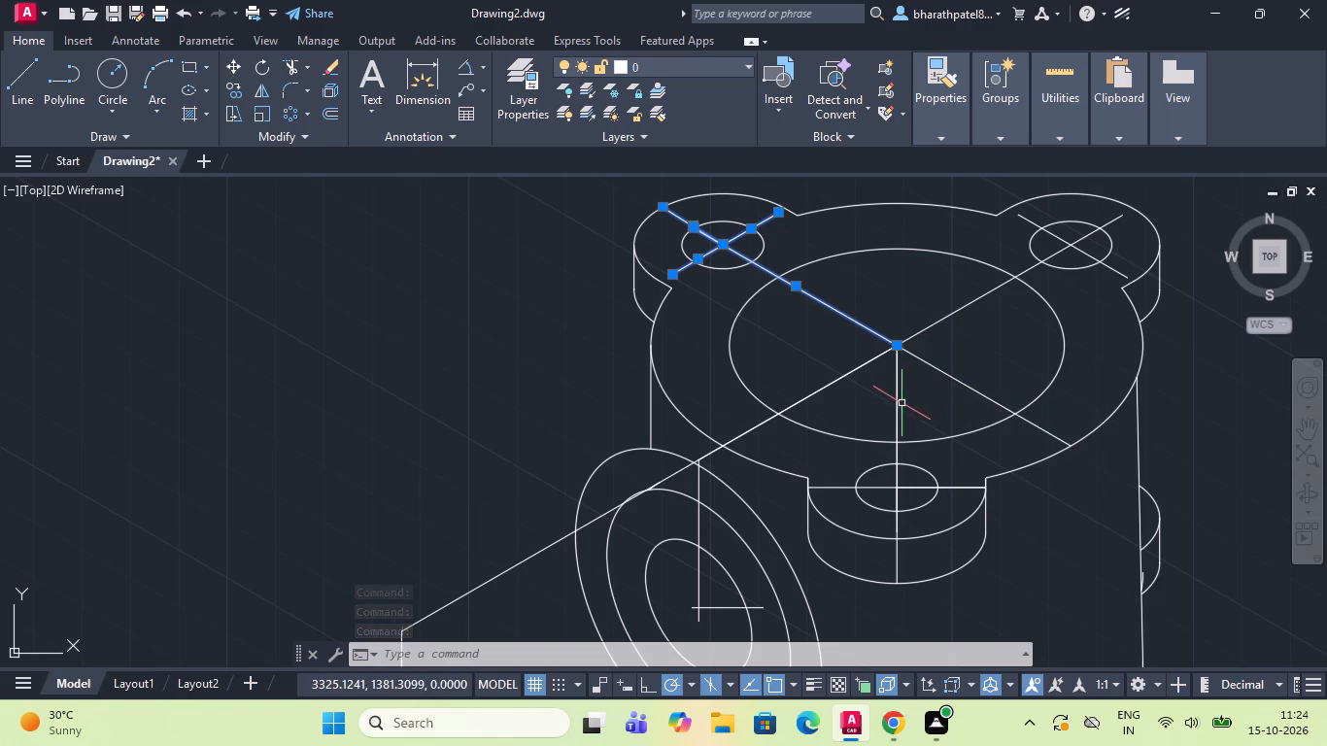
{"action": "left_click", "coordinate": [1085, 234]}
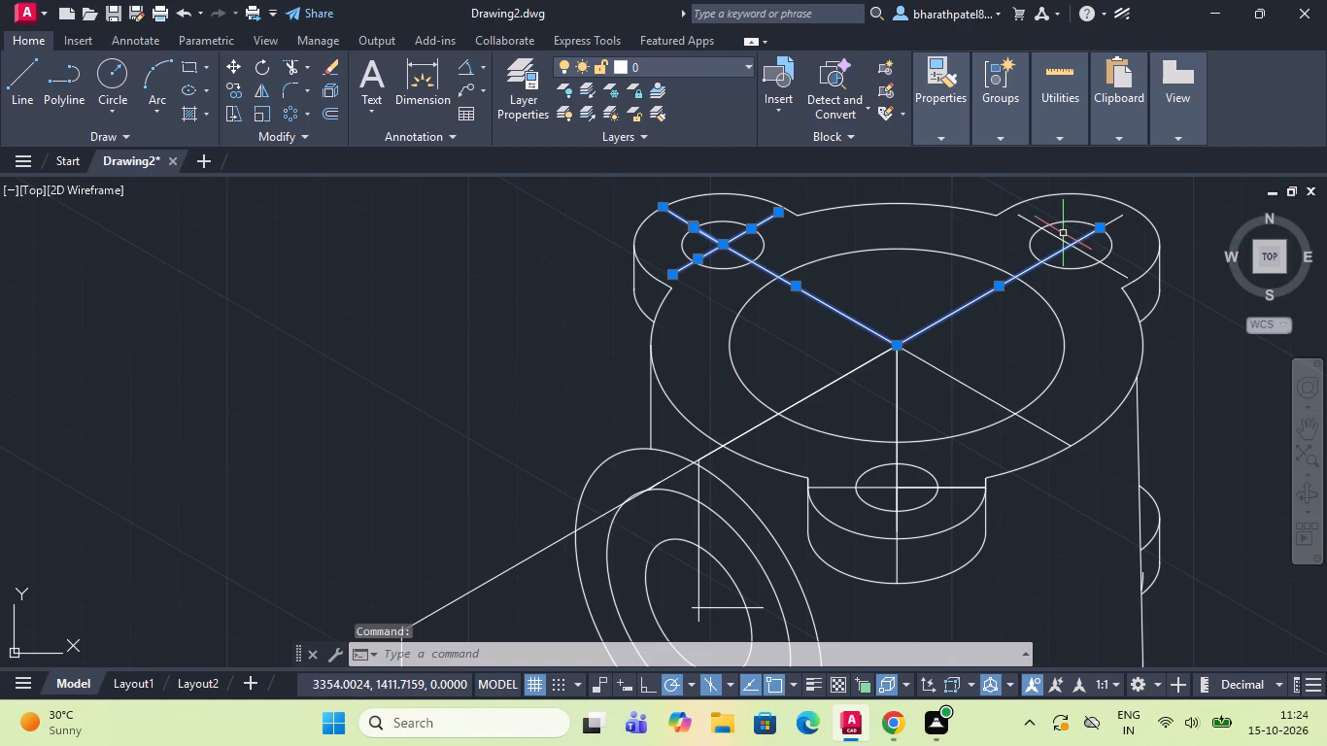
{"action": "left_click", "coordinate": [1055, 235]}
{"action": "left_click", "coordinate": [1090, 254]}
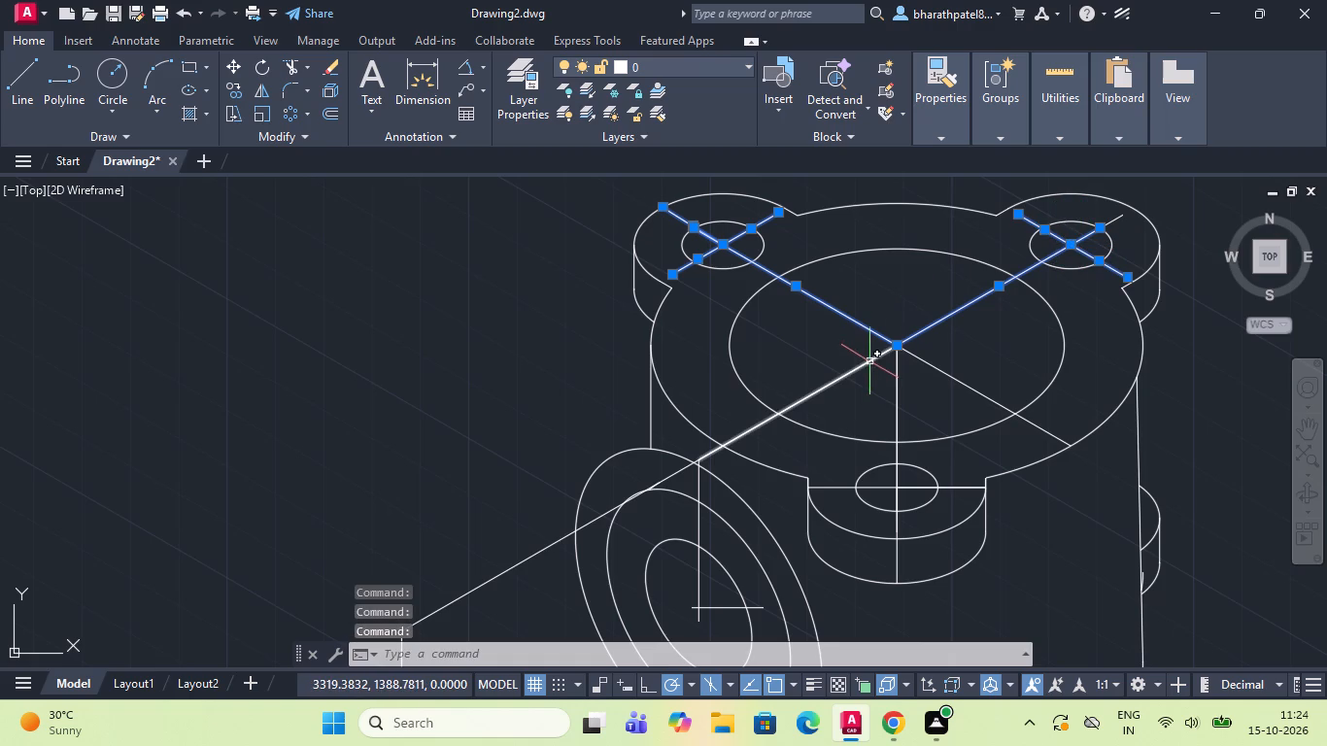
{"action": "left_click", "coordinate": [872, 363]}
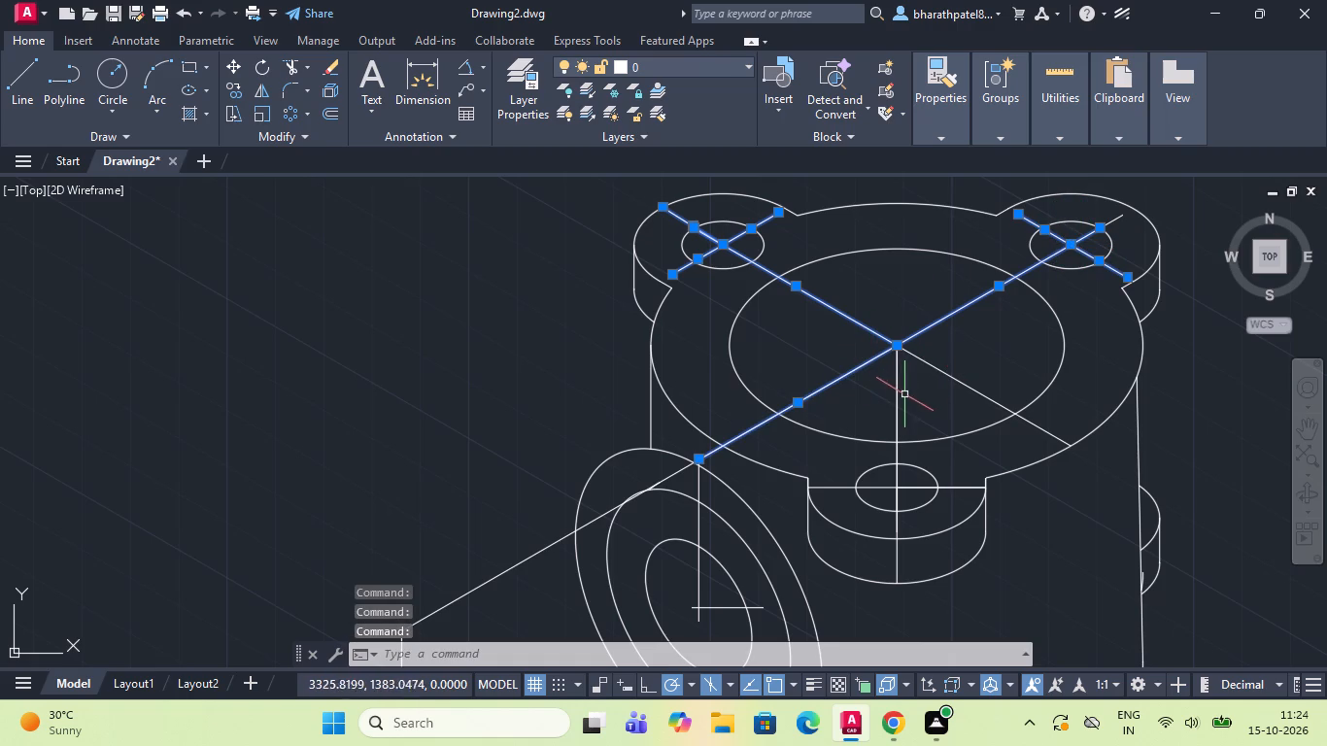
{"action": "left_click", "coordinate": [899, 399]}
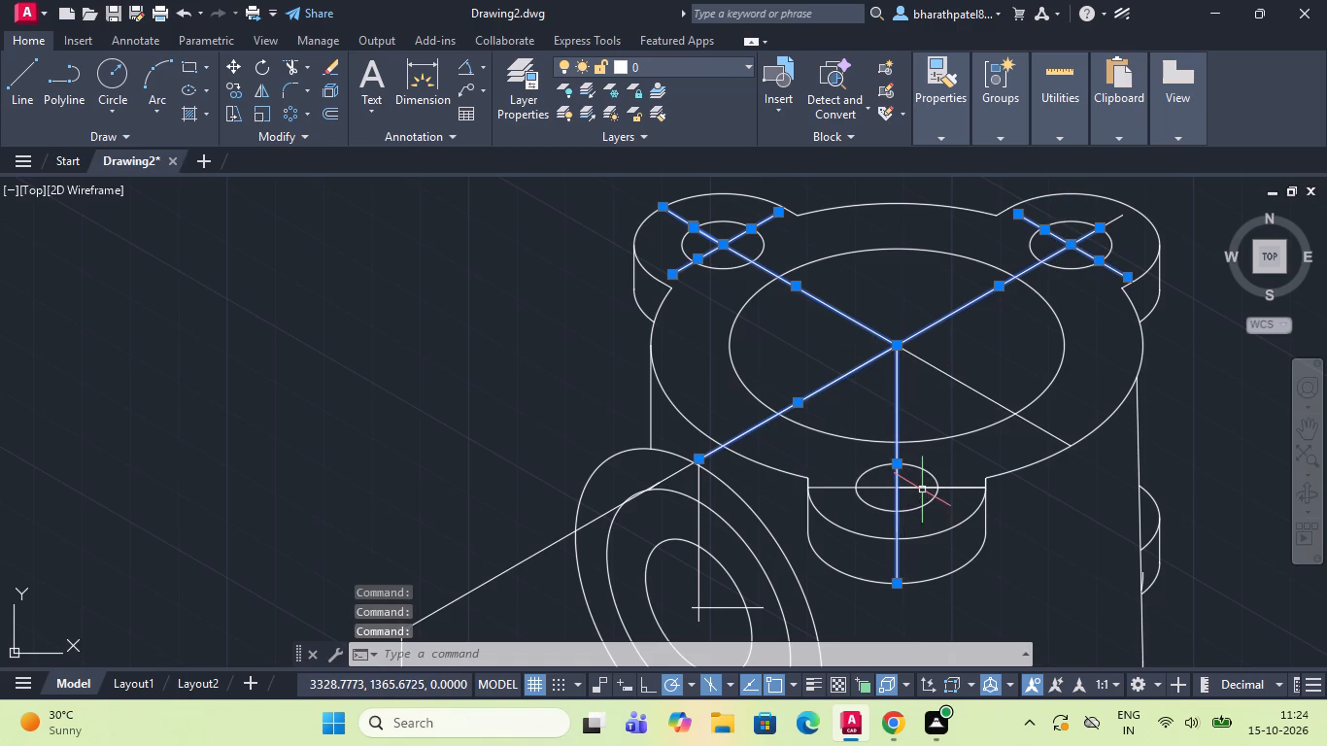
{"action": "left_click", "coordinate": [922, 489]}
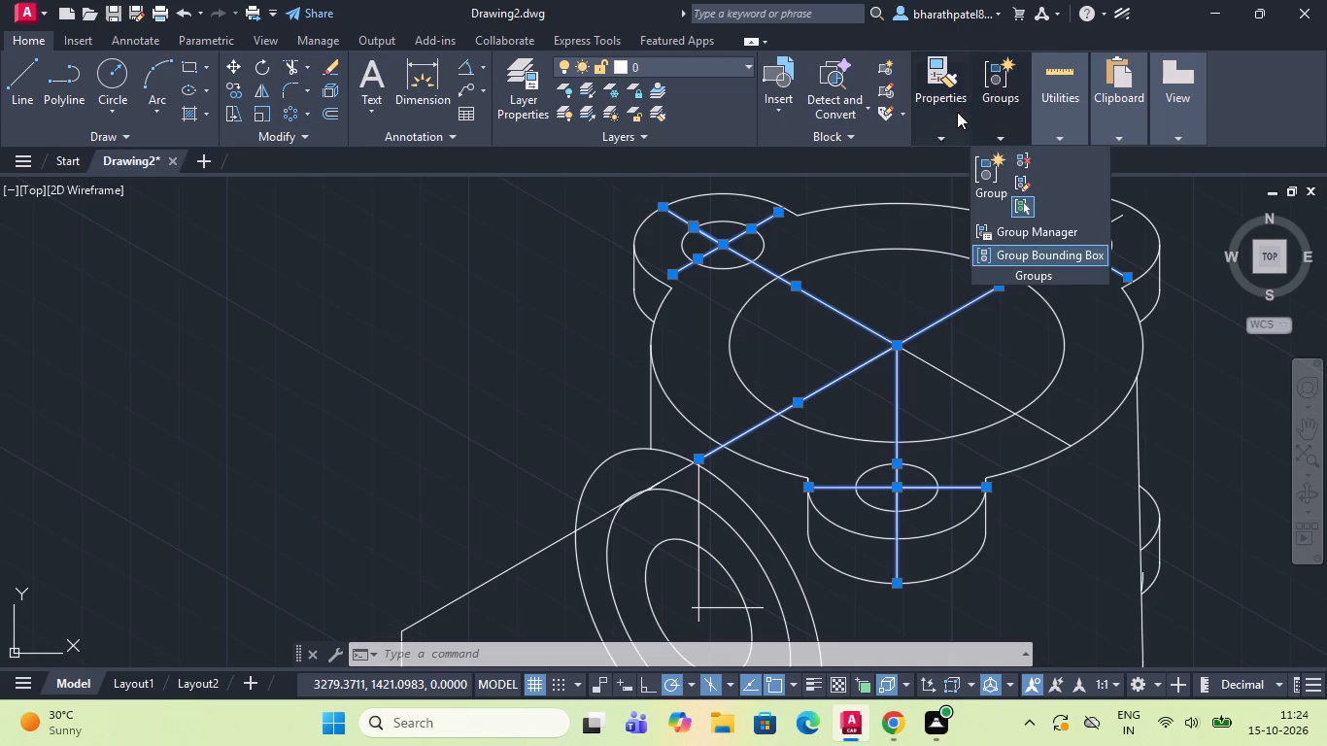
Load the ISO dash linetype ACAD_ISO02W100 and make it the current linetype.
{"action": "left_click", "coordinate": [1028, 209]}
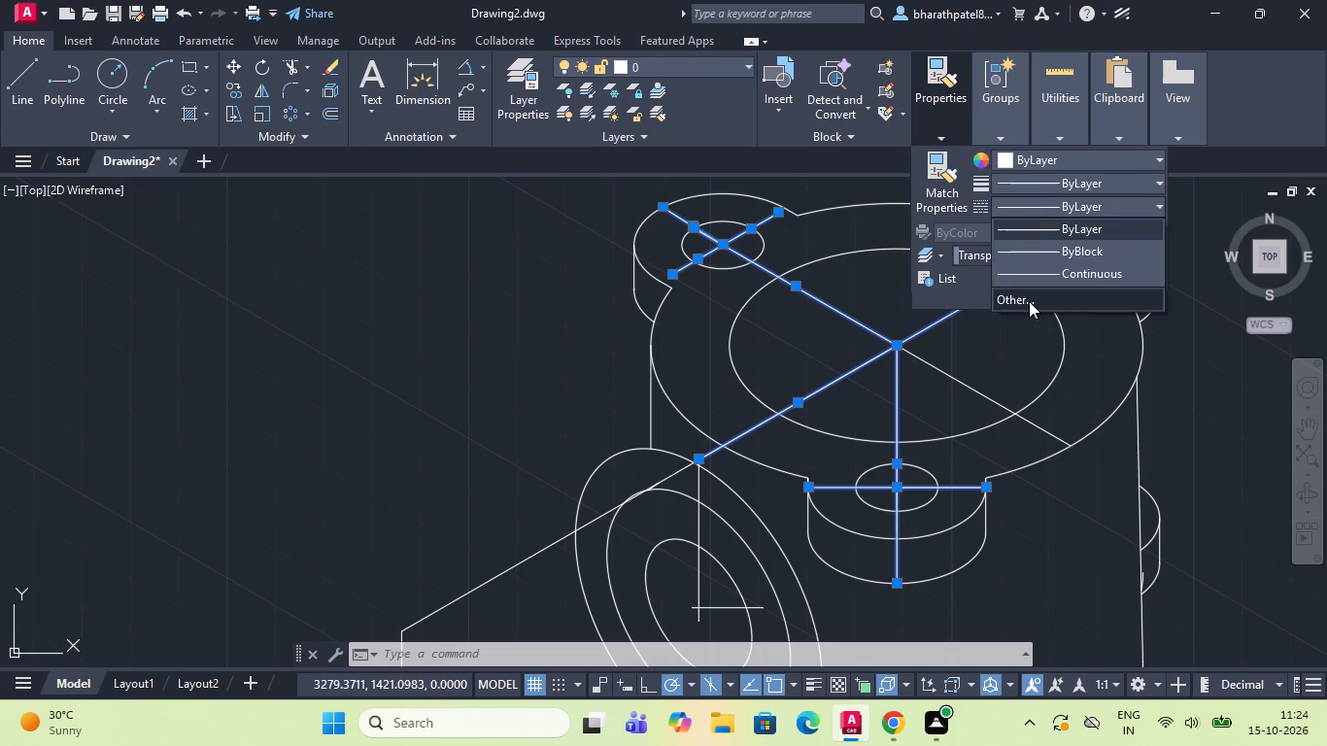
{"action": "left_click", "coordinate": [1029, 301]}
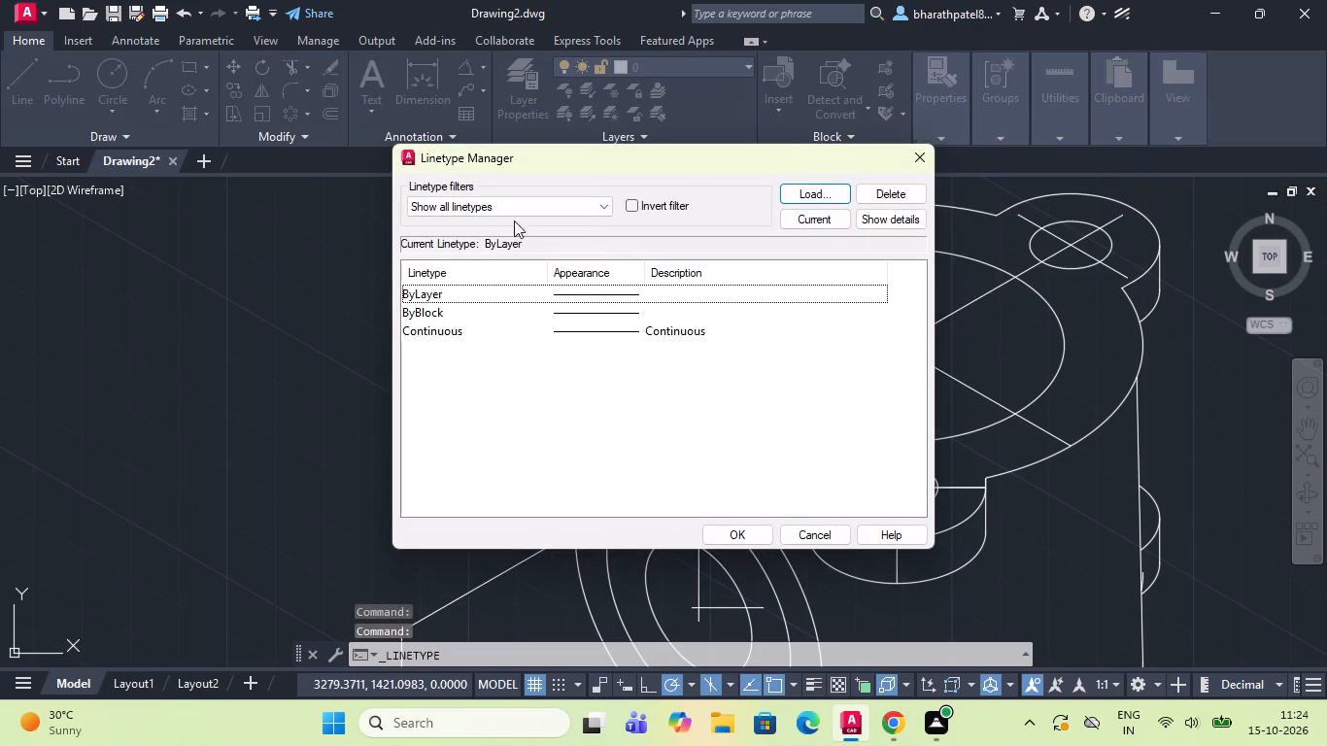
{"action": "left_click", "coordinate": [814, 192]}
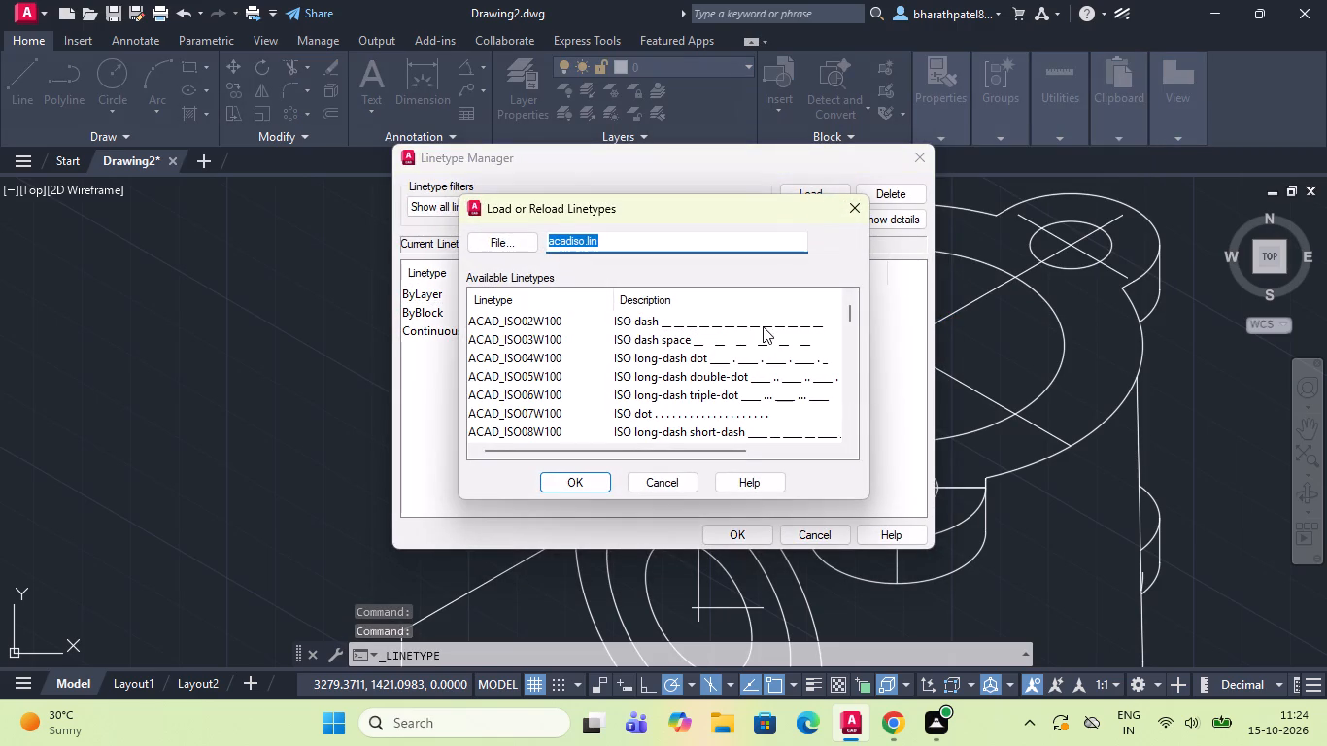
{"action": "left_click", "coordinate": [763, 325]}
{"action": "left_click", "coordinate": [604, 492]}
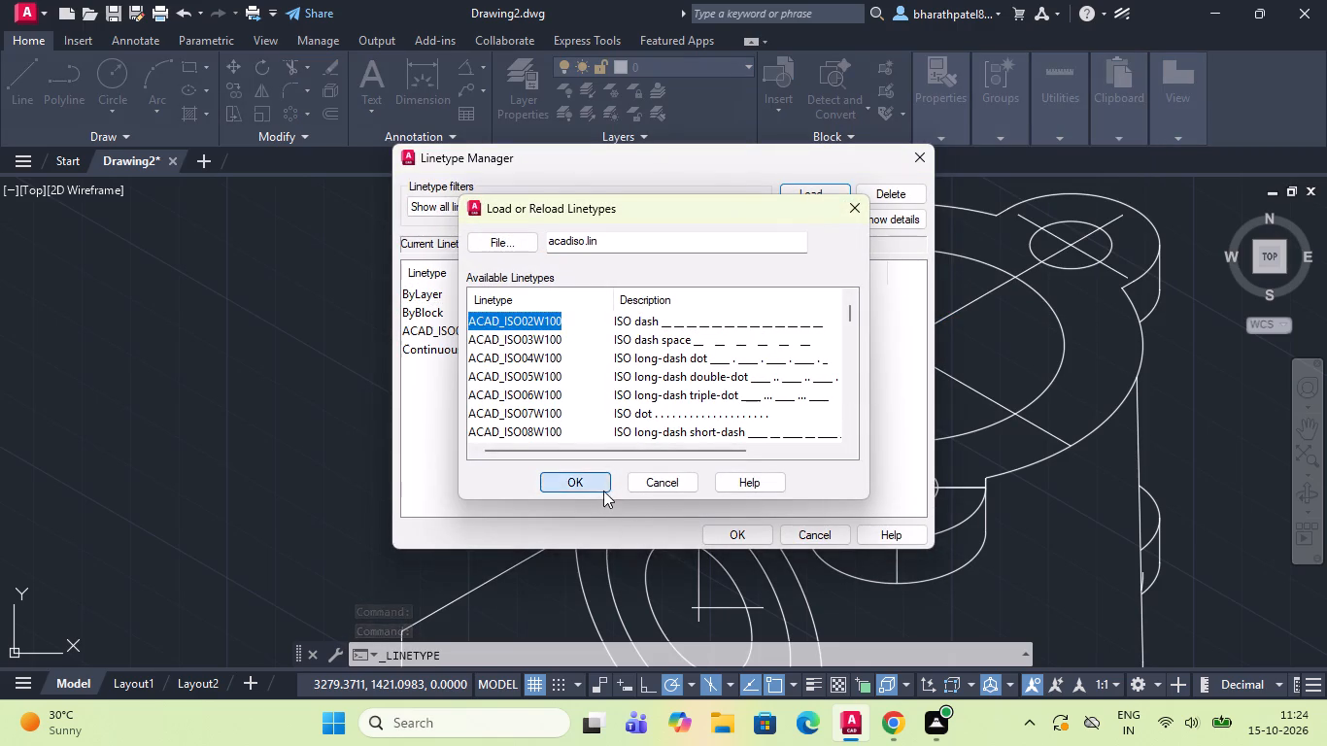
{"action": "left_click", "coordinate": [743, 526]}
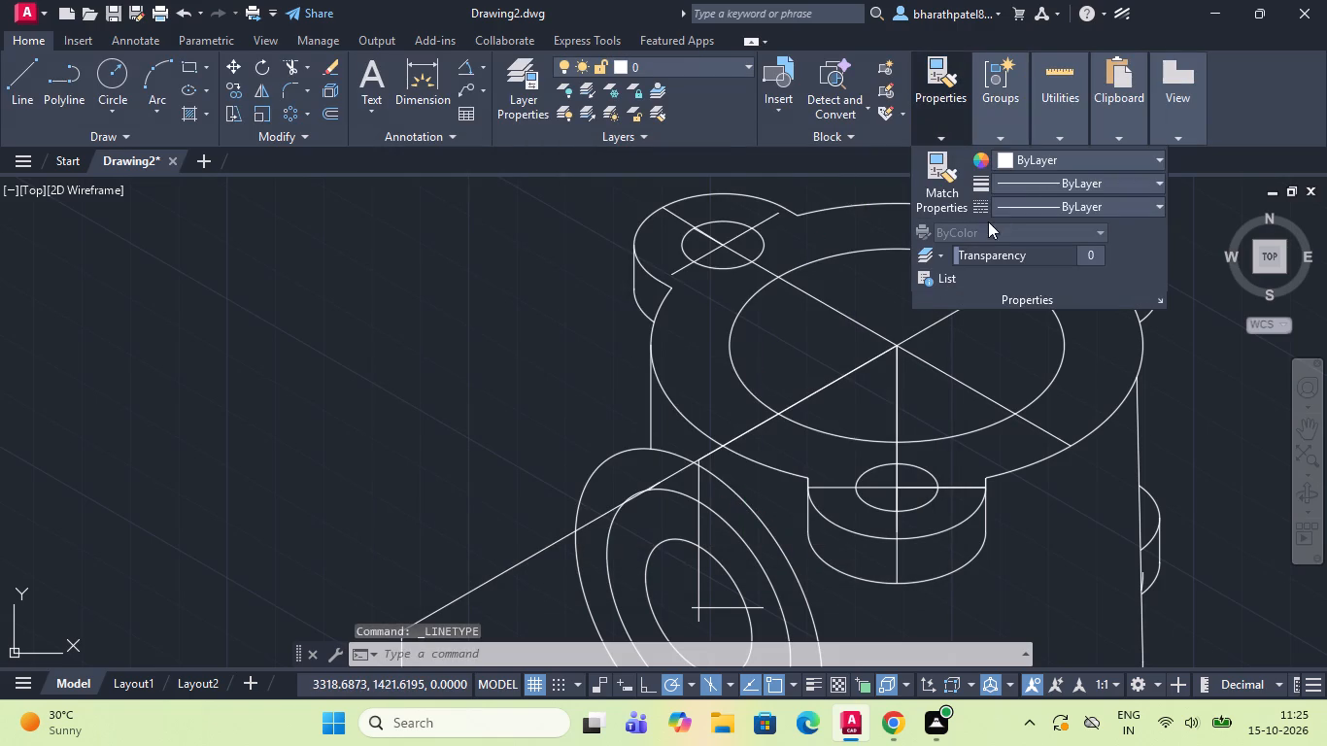
{"action": "left_click", "coordinate": [1001, 206]}
{"action": "left_click", "coordinate": [1018, 281]}
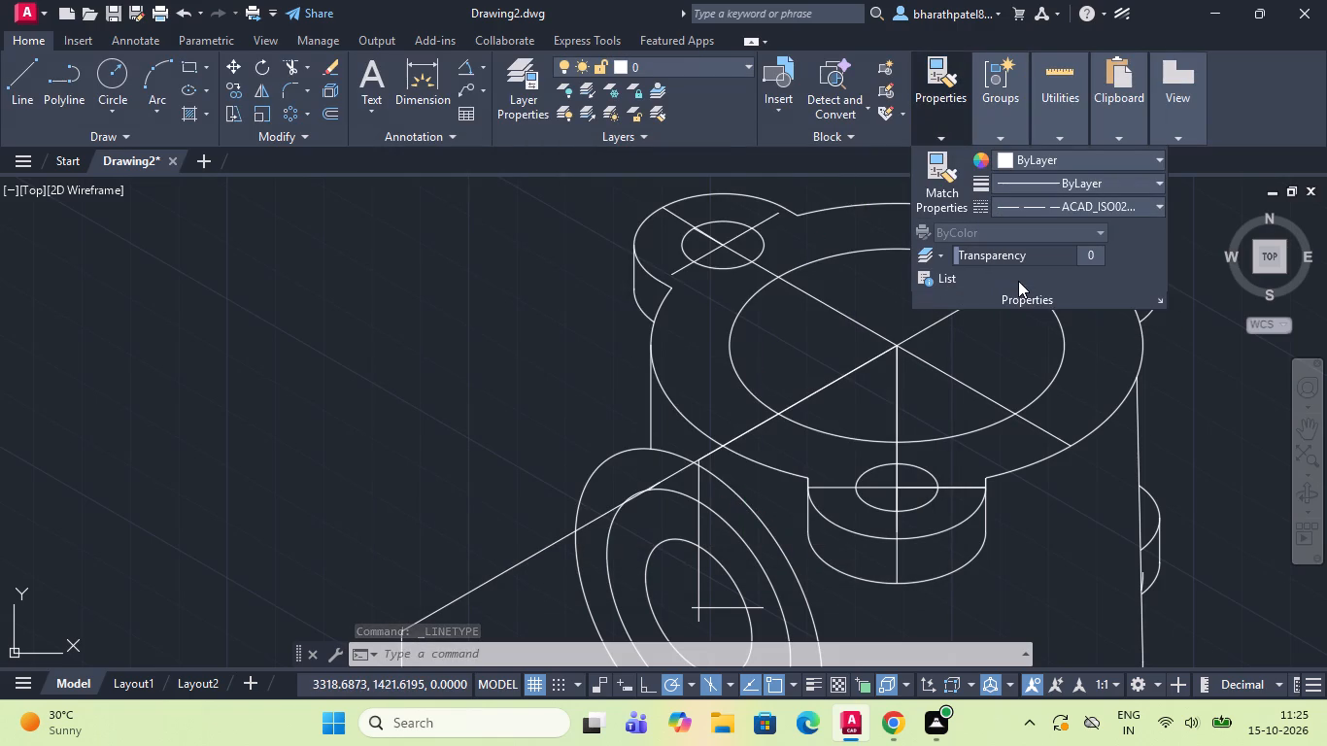
{"action": "left_click", "coordinate": [823, 313]}
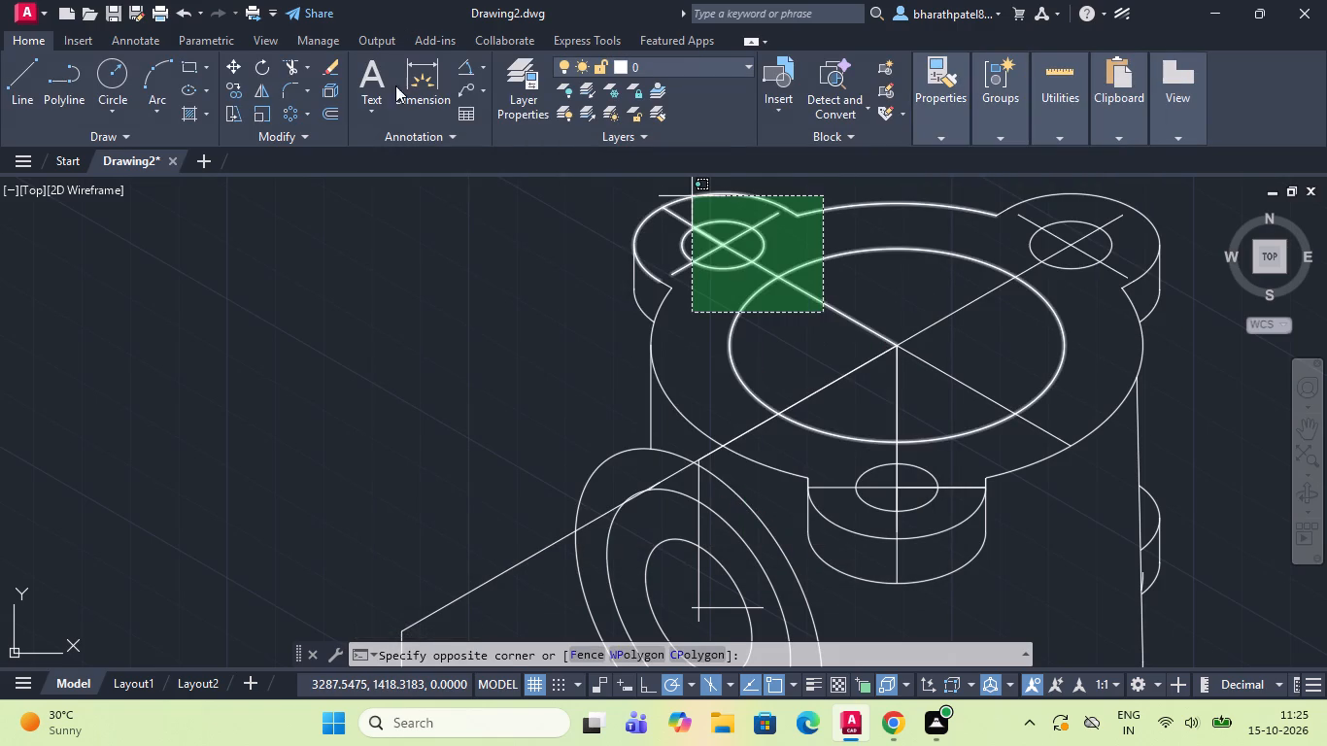
Trim the vertical centre line's excess below the front lug's top face edge.
{"action": "left_click", "coordinate": [292, 68]}
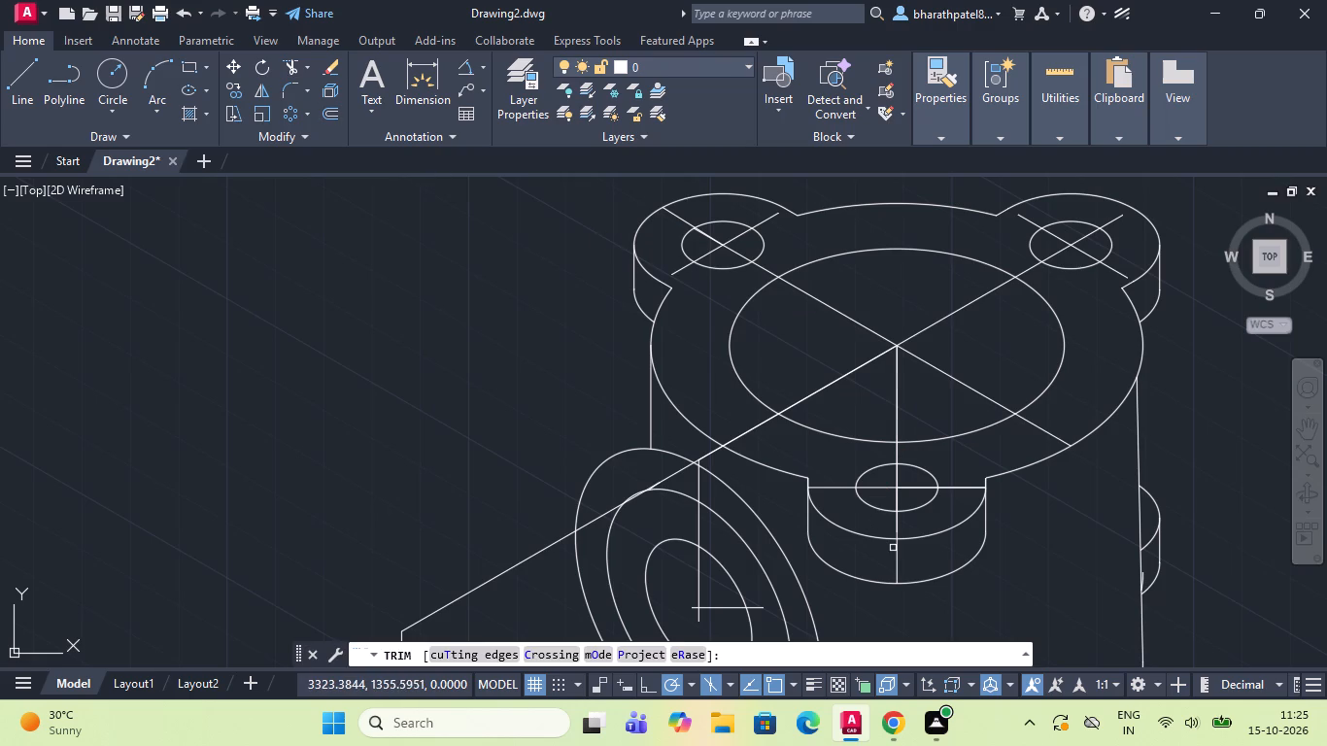
{"action": "left_click", "coordinate": [899, 559]}
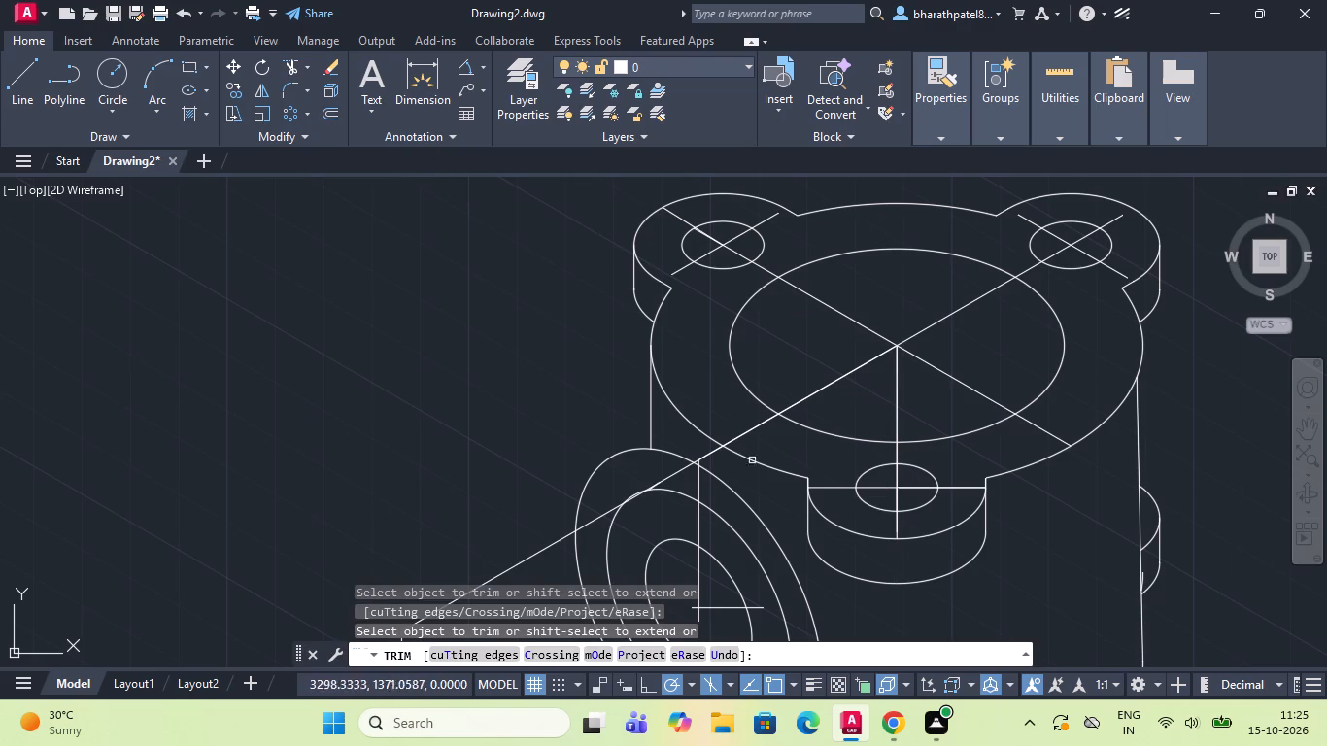
{"action": "key", "text": "Escape"}
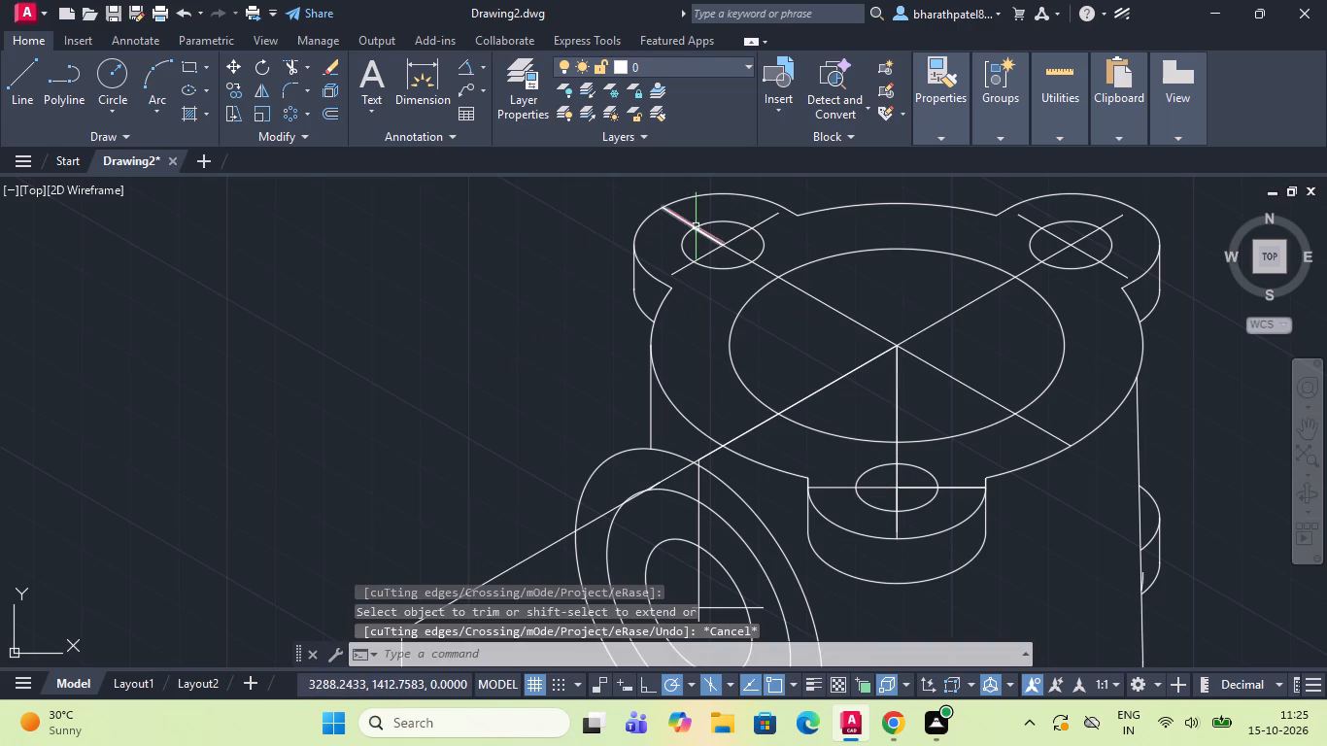
Apply linetype ACAD_ISO02W100 to the centre lines through both upper lug holes, the main bore and the front lug hole.
{"action": "left_click", "coordinate": [697, 224]}
{"action": "left_click", "coordinate": [740, 234]}
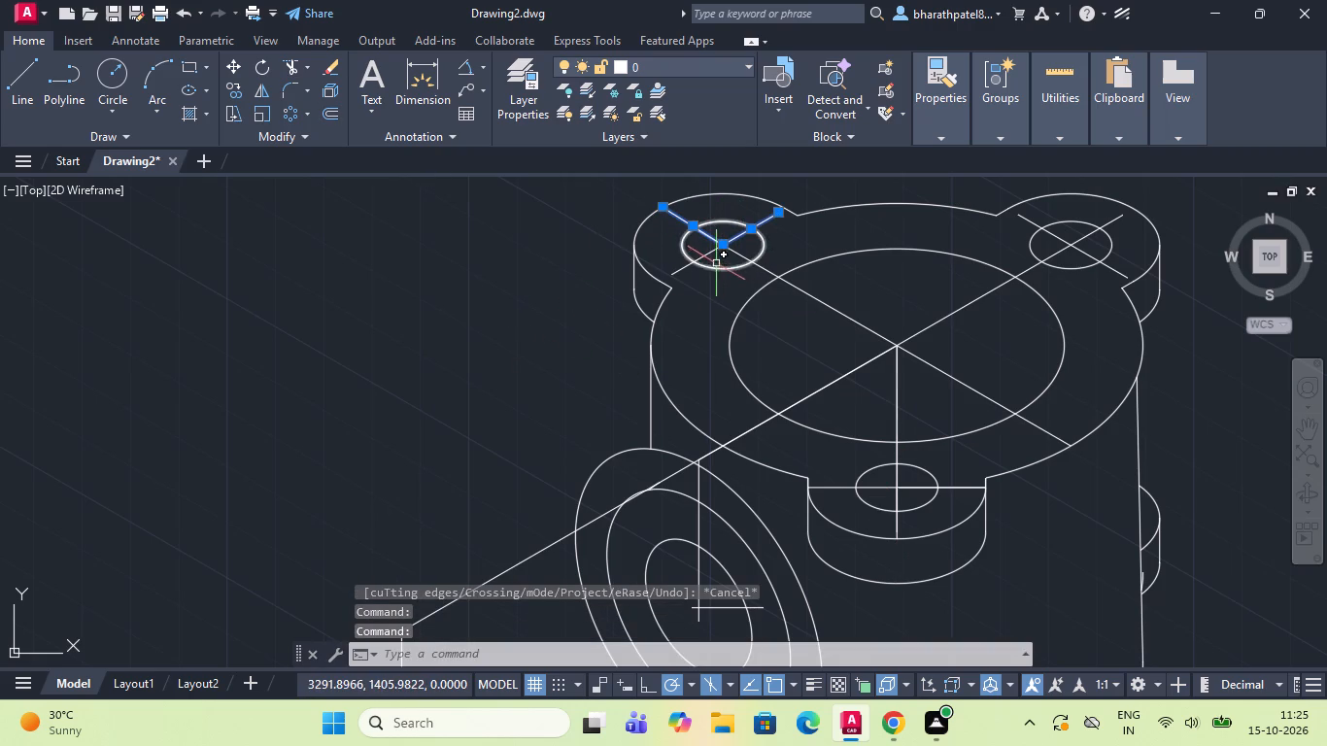
{"action": "left_click", "coordinate": [713, 253]}
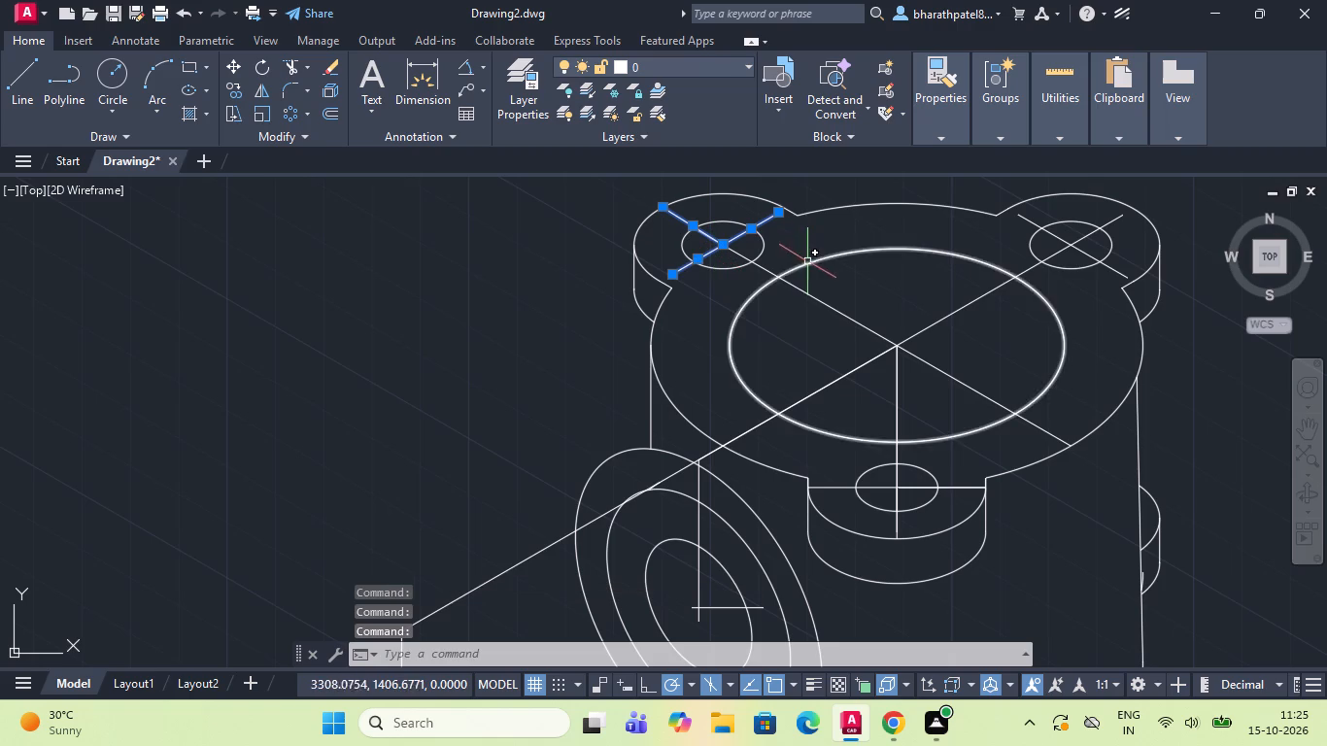
{"action": "left_click", "coordinate": [798, 288]}
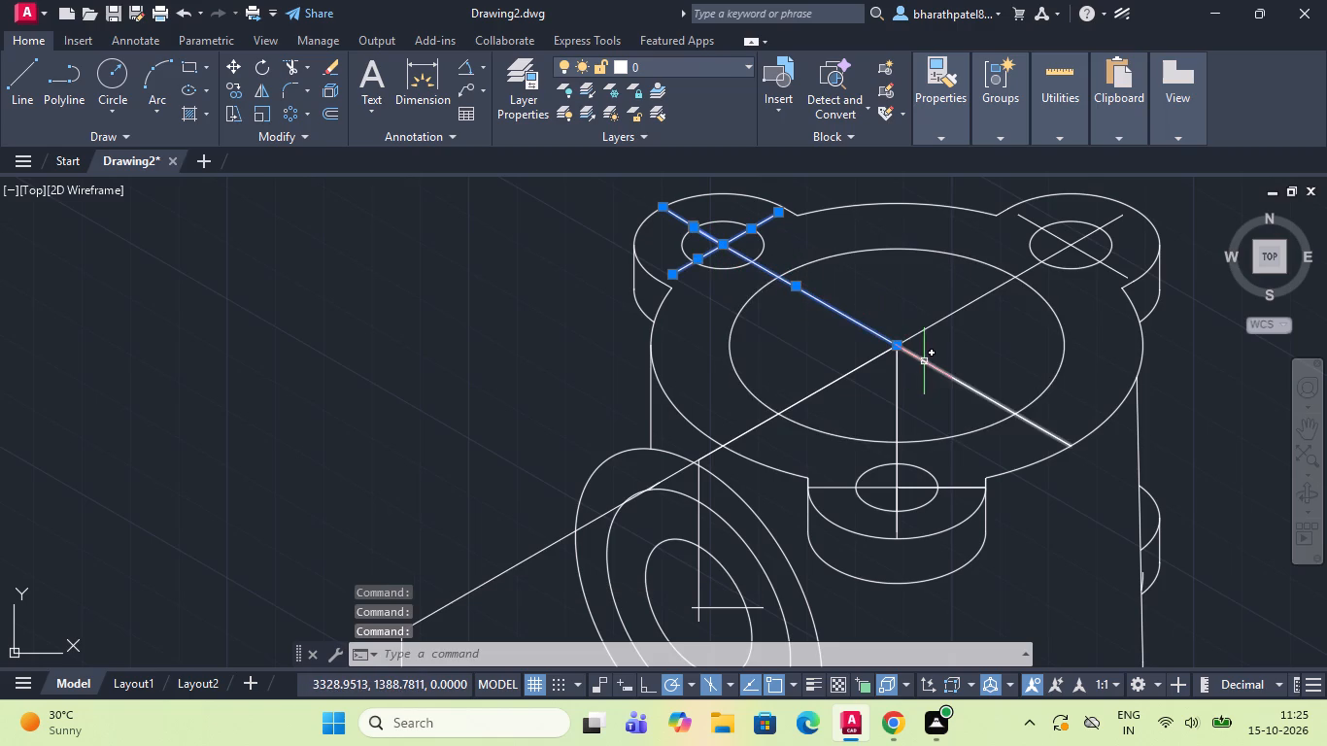
{"action": "left_click", "coordinate": [936, 327]}
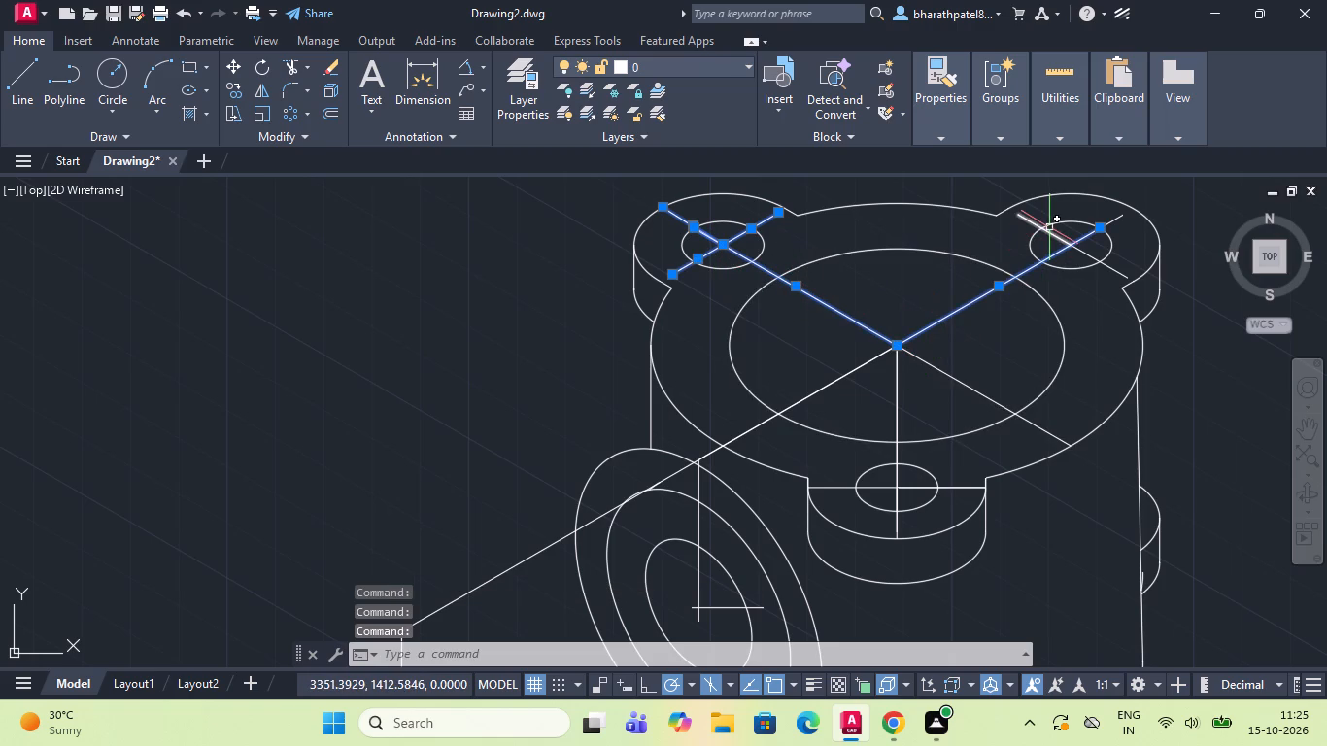
{"action": "left_click", "coordinate": [1048, 230]}
{"action": "left_click", "coordinate": [1102, 259]}
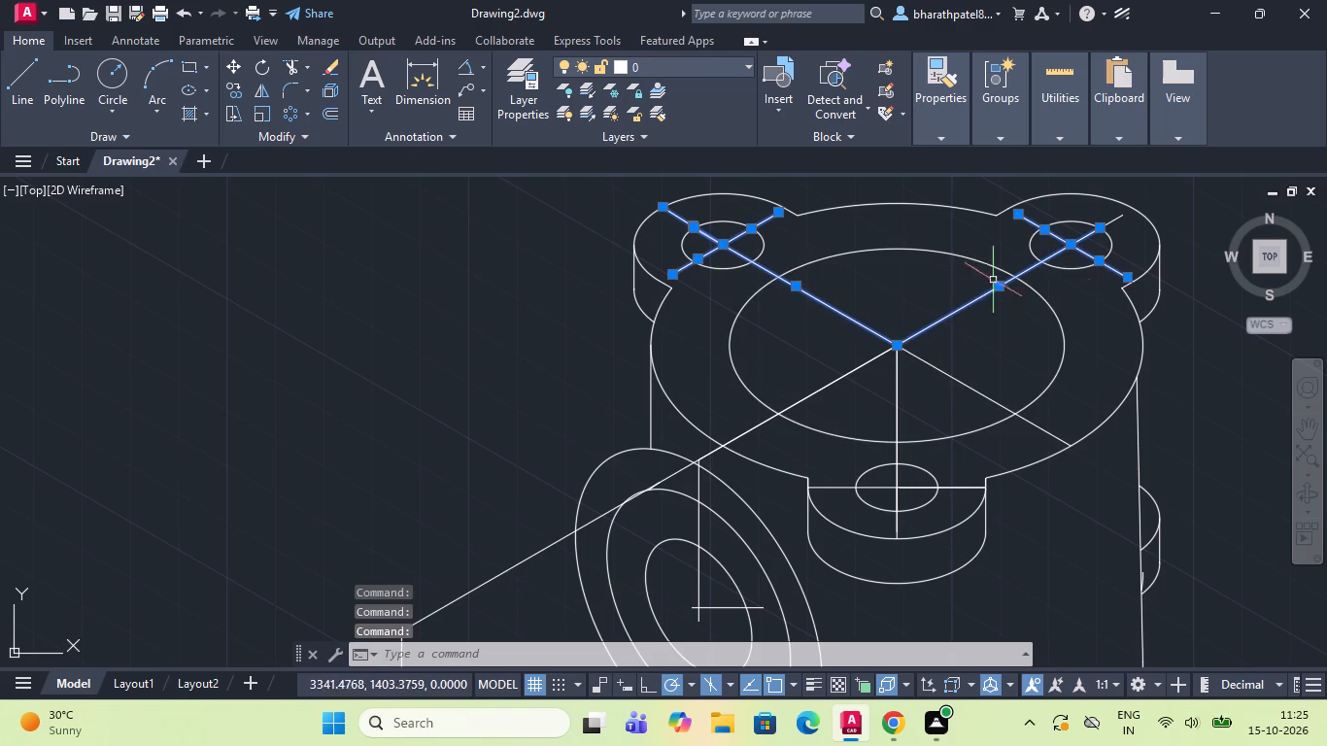
{"action": "left_click", "coordinate": [866, 366]}
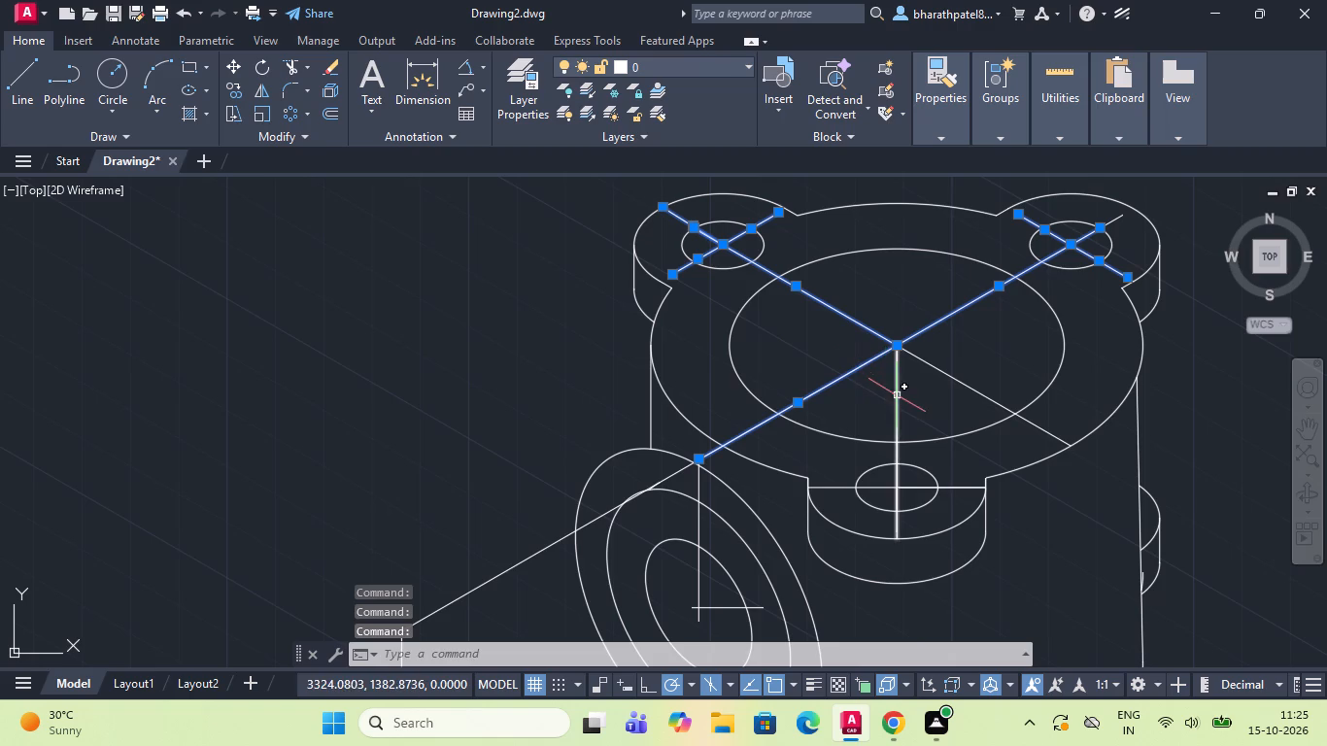
{"action": "left_click", "coordinate": [899, 397]}
{"action": "left_click", "coordinate": [876, 488]}
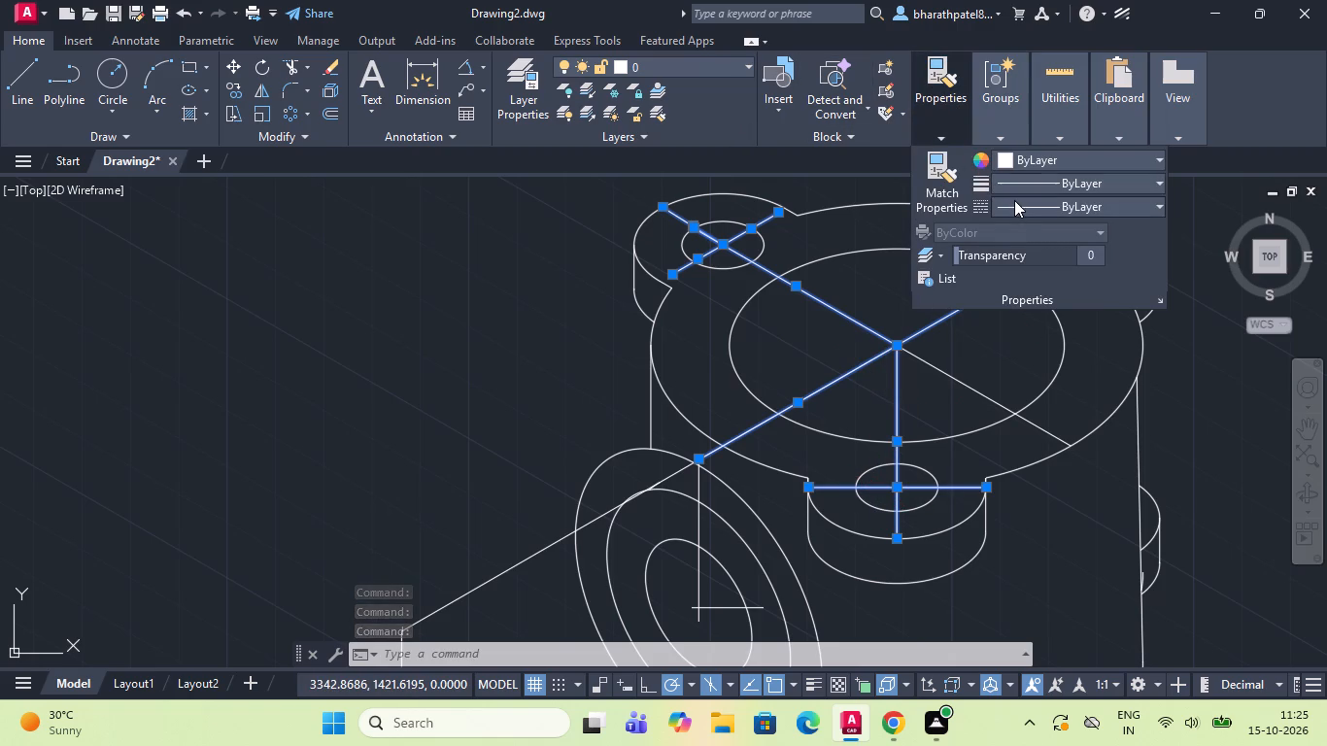
{"action": "left_click", "coordinate": [1014, 201]}
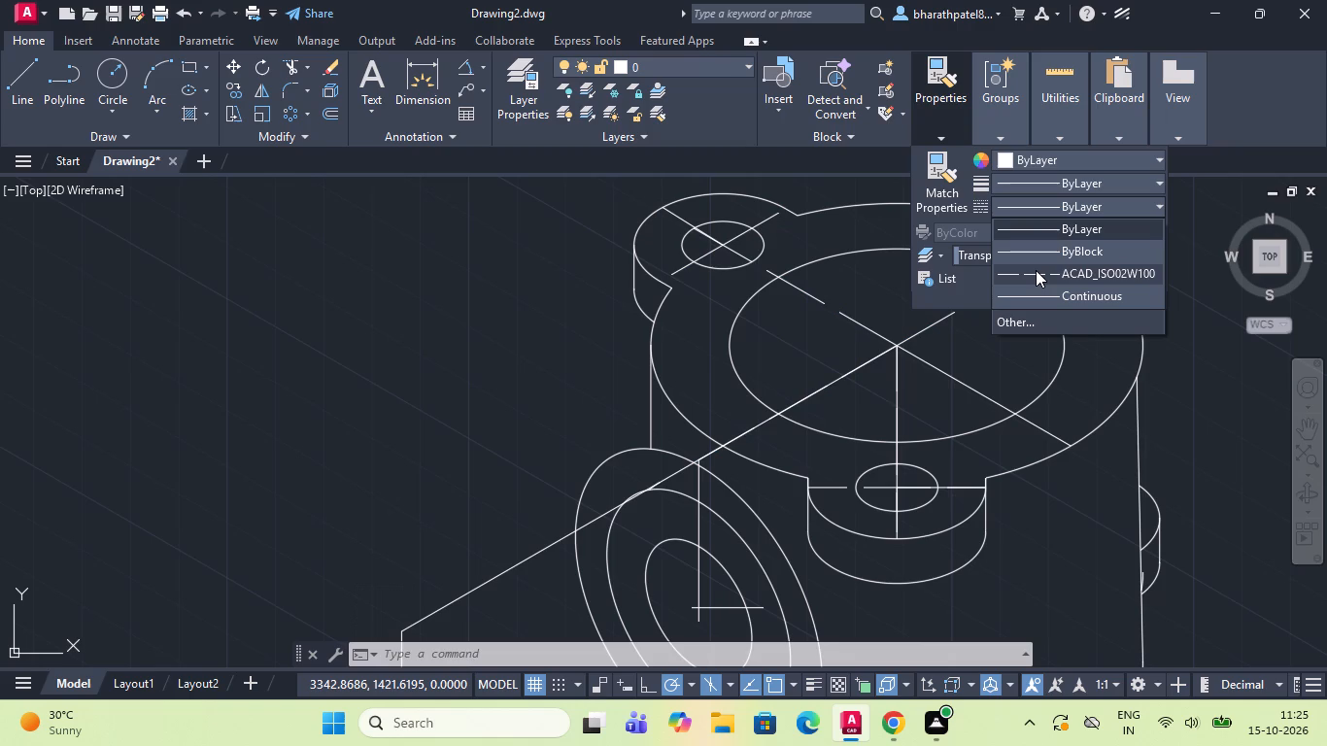
{"action": "left_click", "coordinate": [1036, 271]}
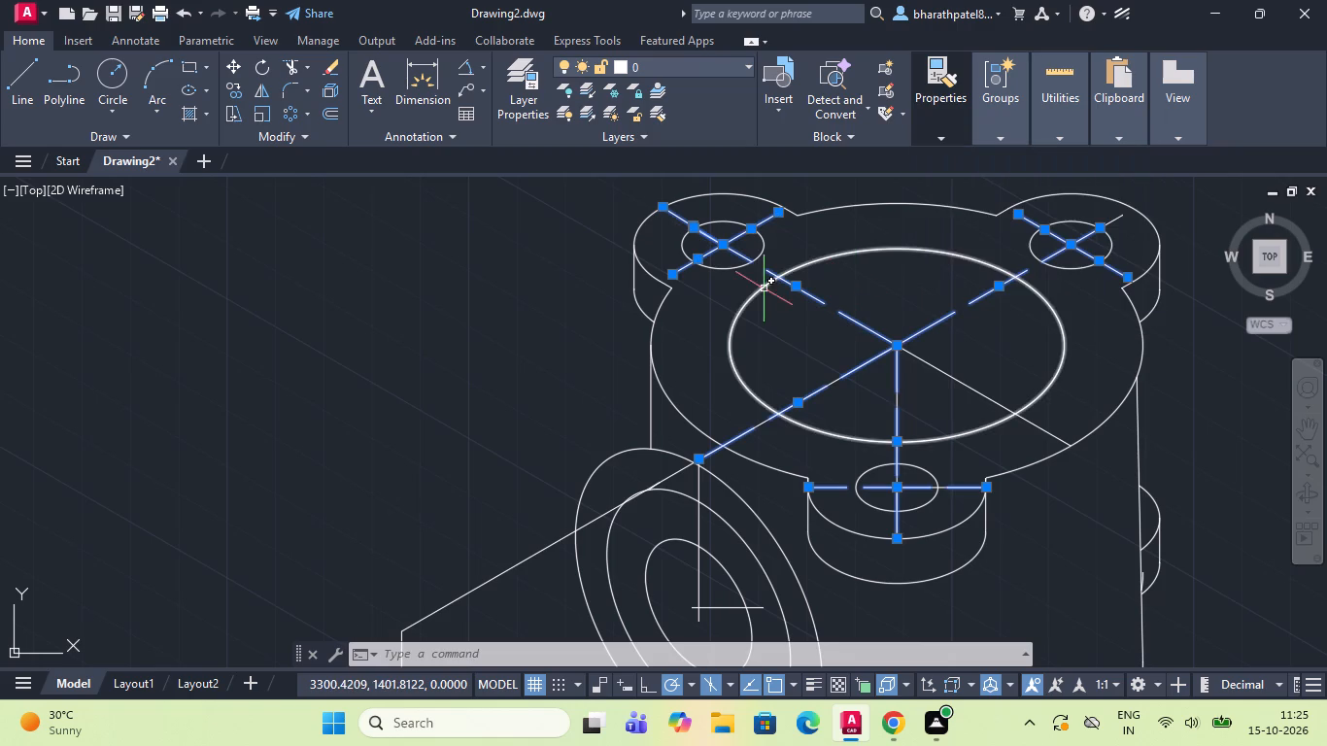
{"action": "key", "text": "Escape"}
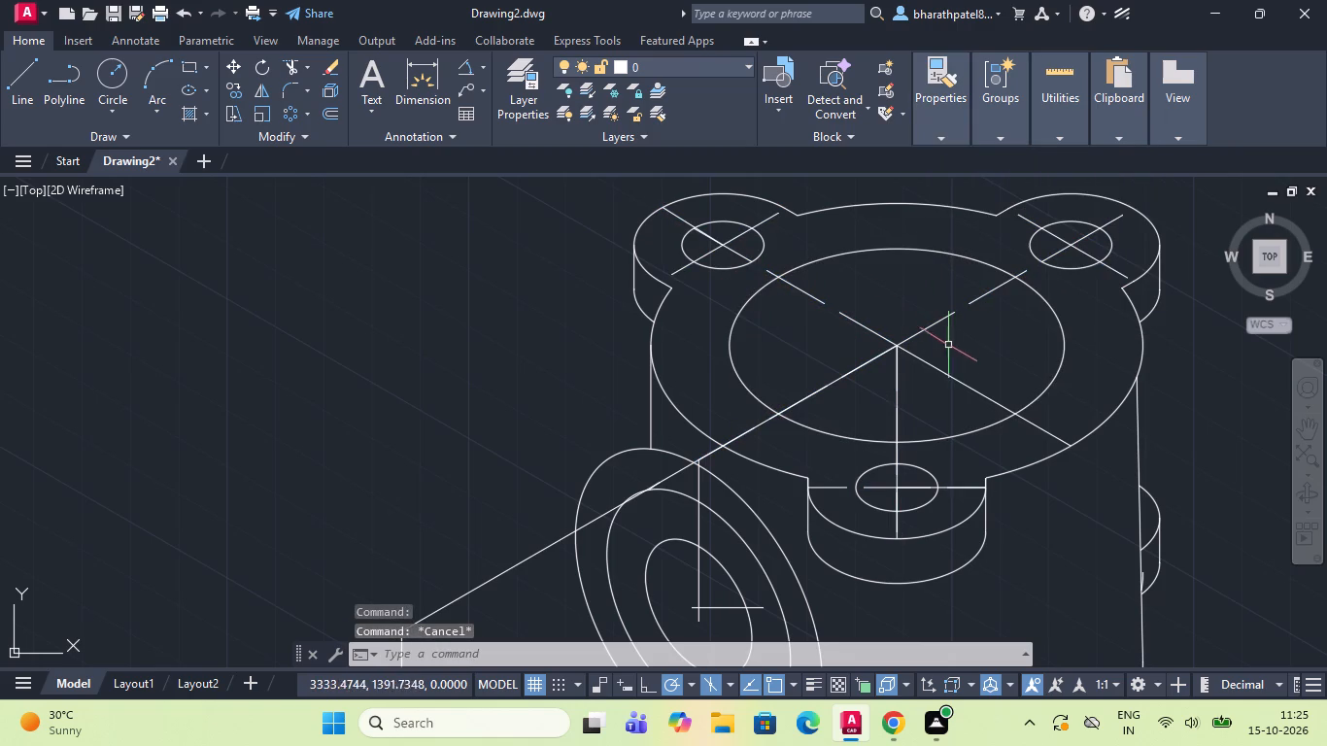
Erase the solid diagonal from the bore centre to the lower-right flange edge and the overlapping vertical lines down to the front lug.
{"action": "left_click", "coordinate": [949, 377]}
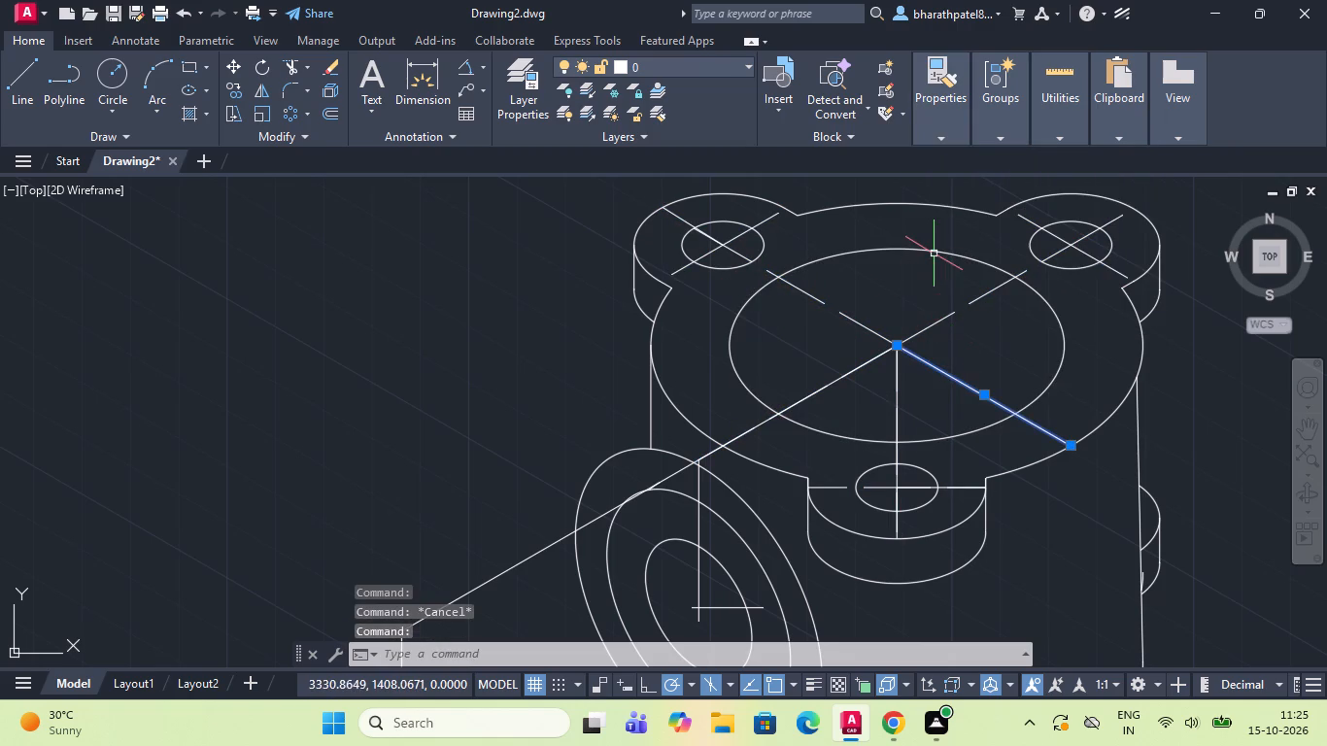
{"action": "key", "text": "Delete"}
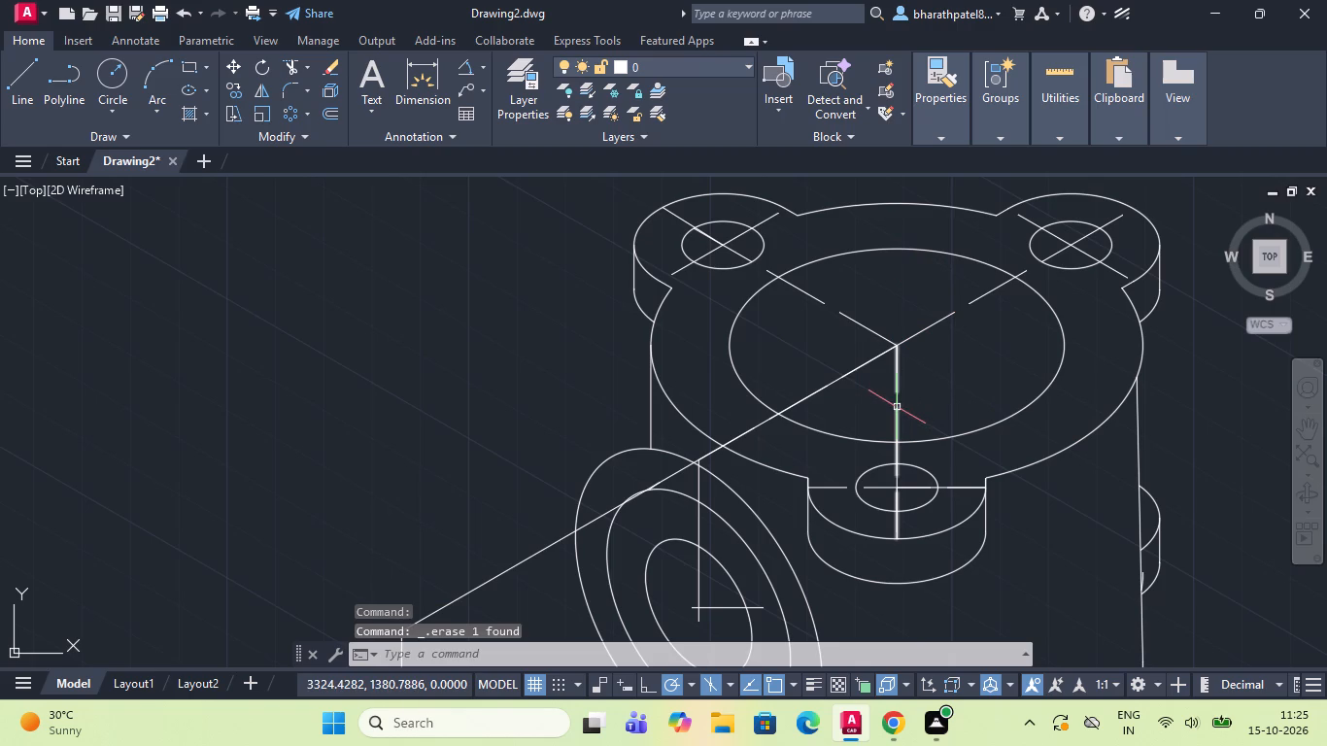
{"action": "left_click", "coordinate": [896, 408]}
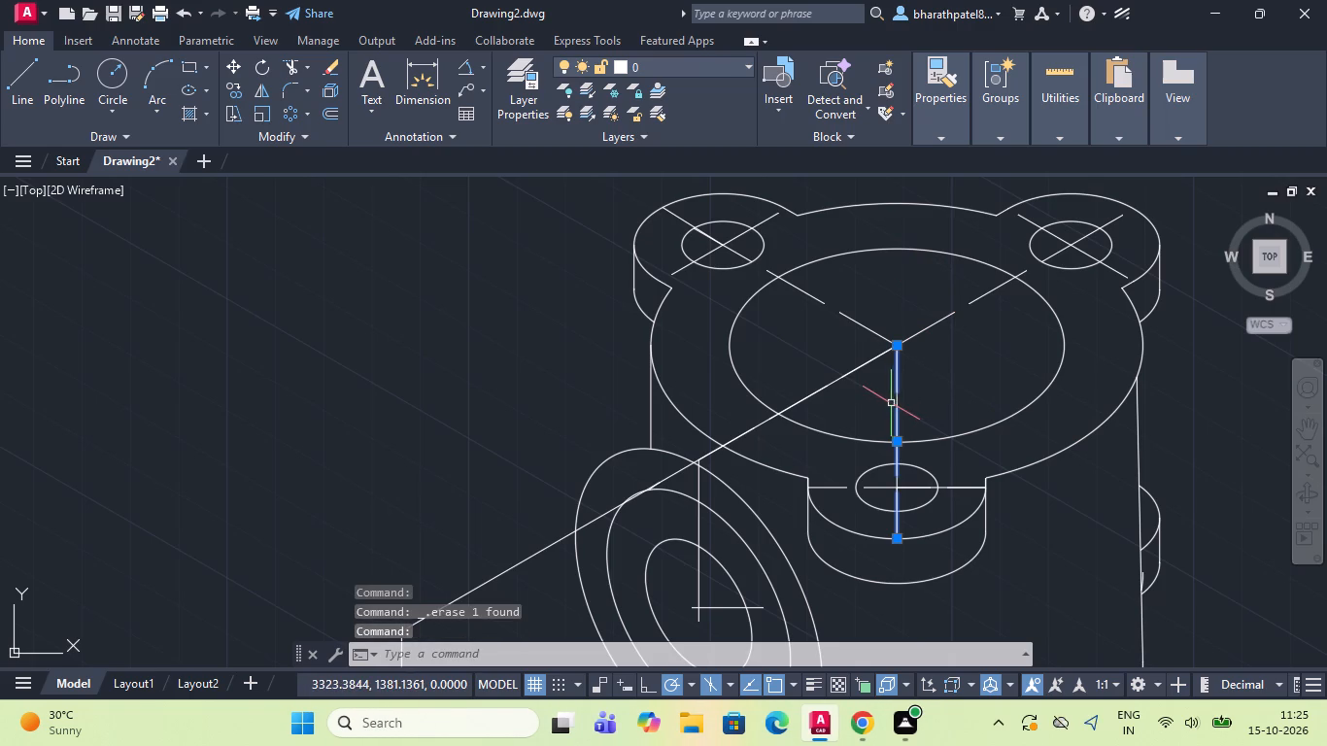
{"action": "key", "text": "Delete"}
{"action": "left_click", "coordinate": [898, 403]}
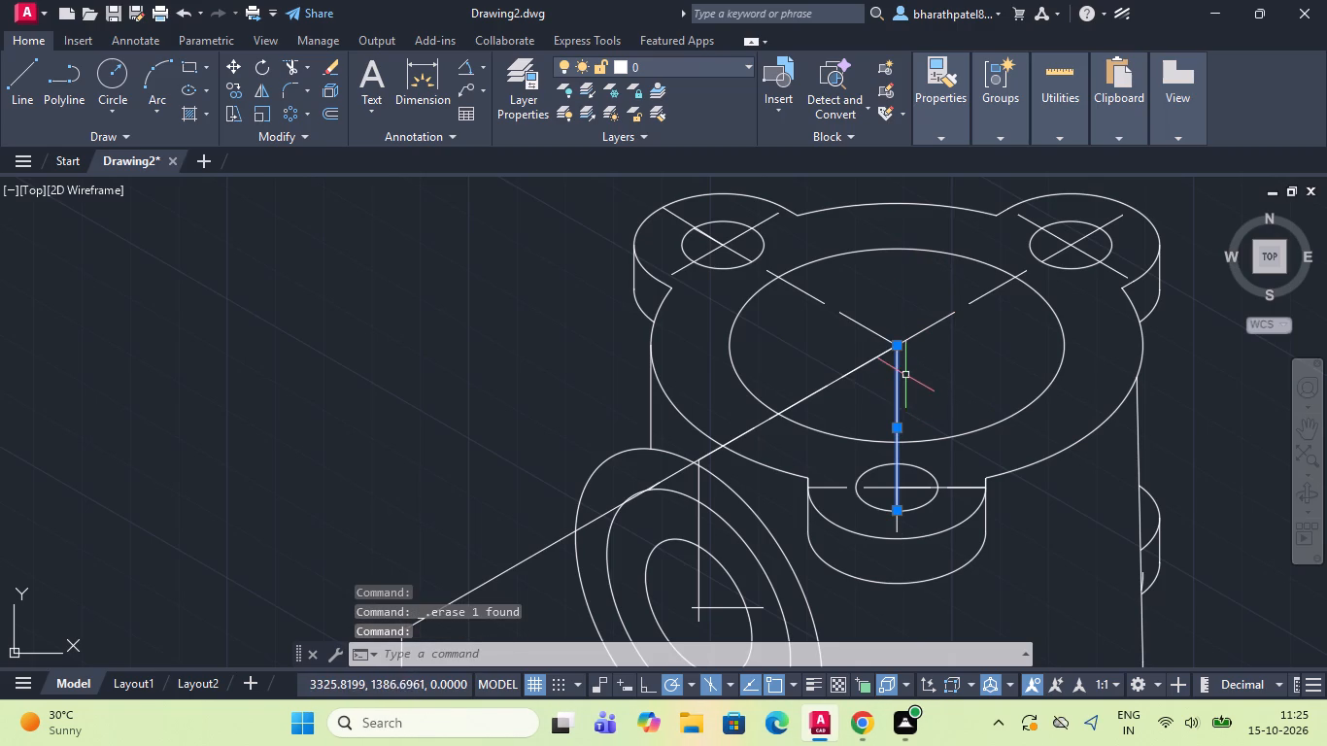
{"action": "key", "text": "Delete"}
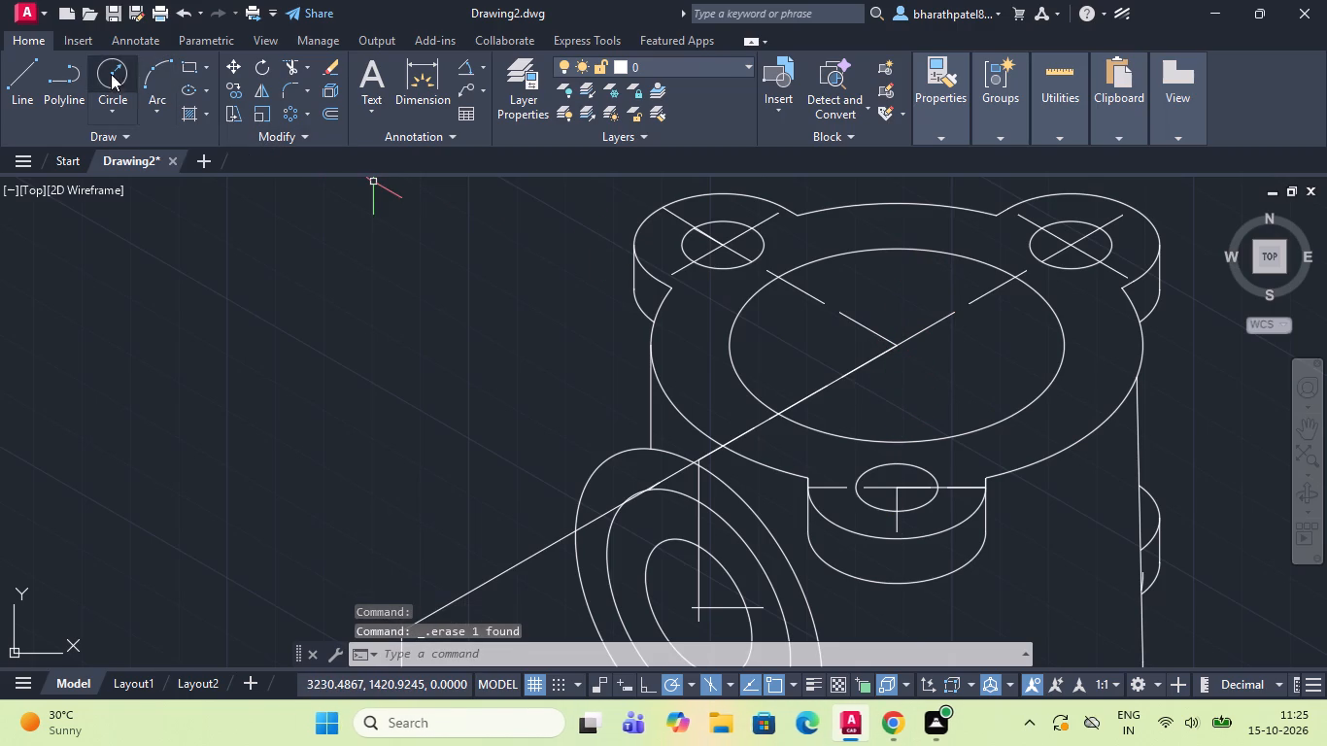
Draw a vertical dashed centre line from the front lug hole's centre up to the main bore's centre.
{"action": "left_click", "coordinate": [21, 70]}
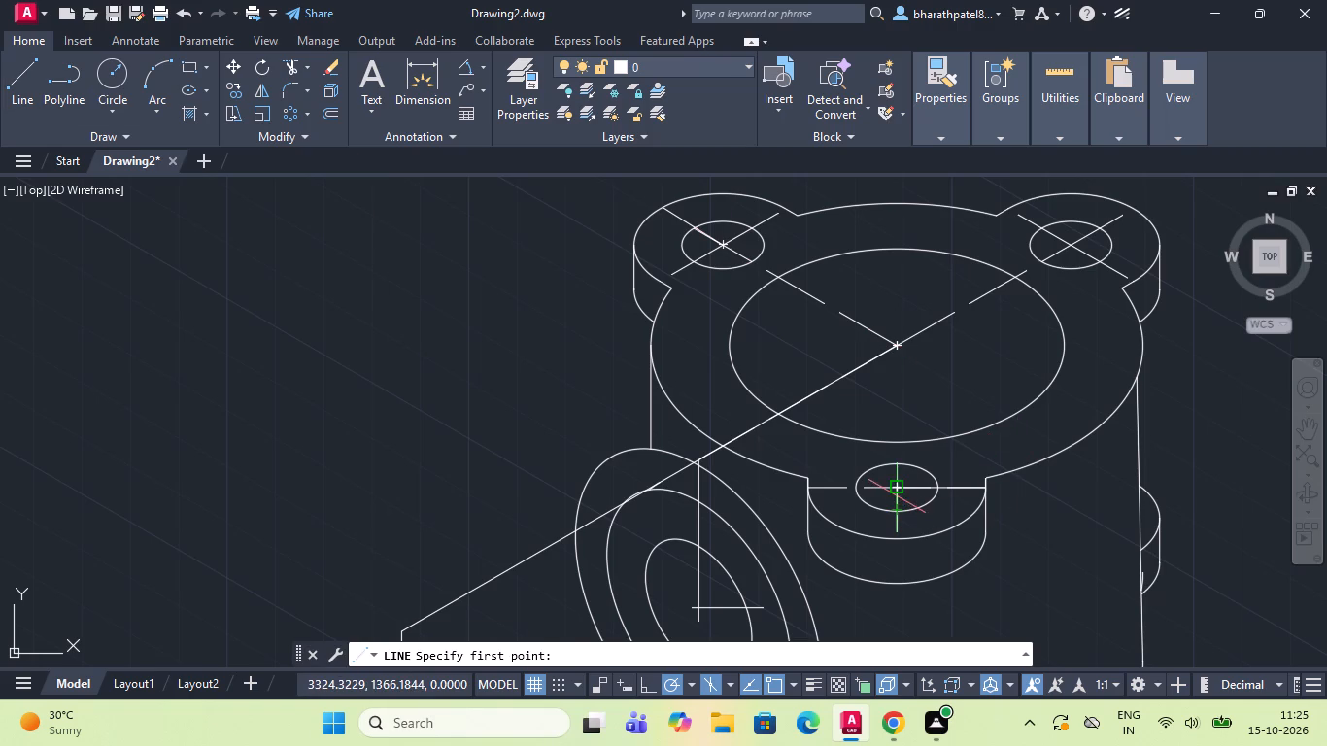
{"action": "left_click", "coordinate": [898, 486]}
{"action": "scroll", "coordinate": [902, 364], "scroll_direction": "up", "scroll_amount": 1}
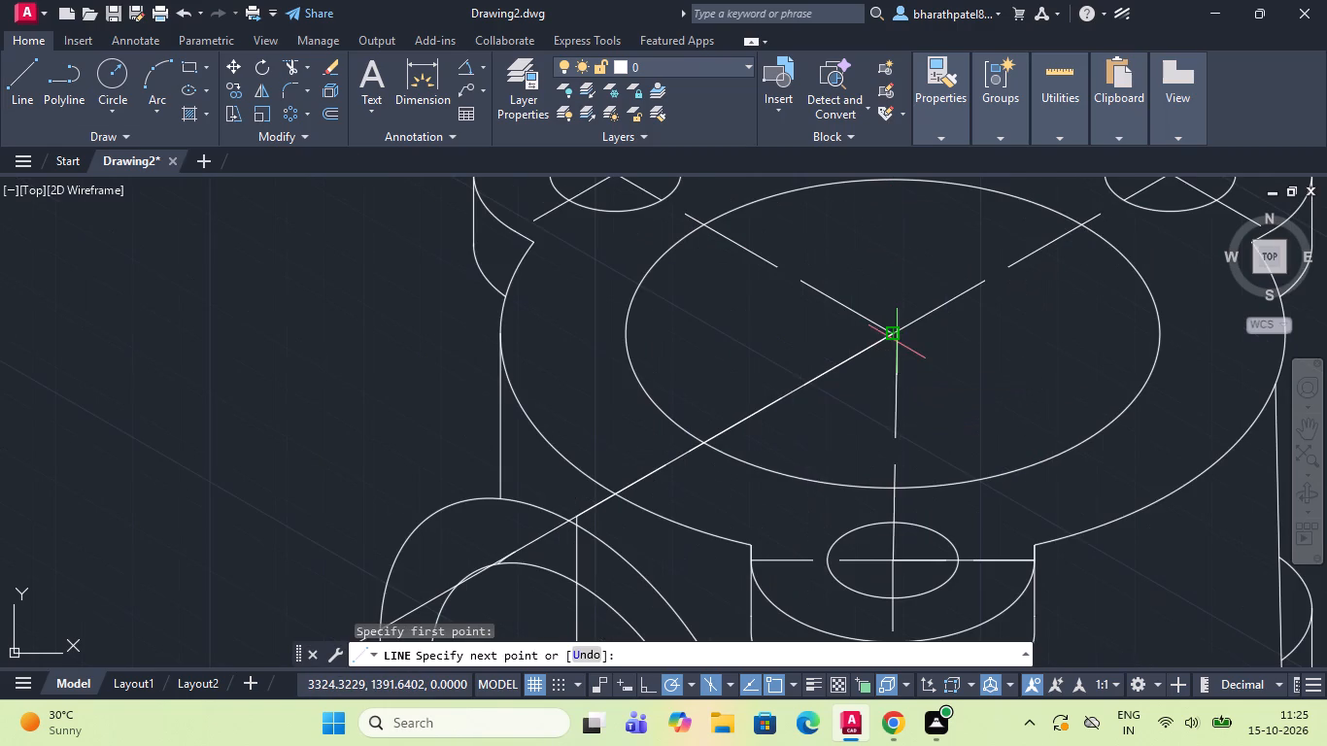
{"action": "left_click", "coordinate": [894, 334]}
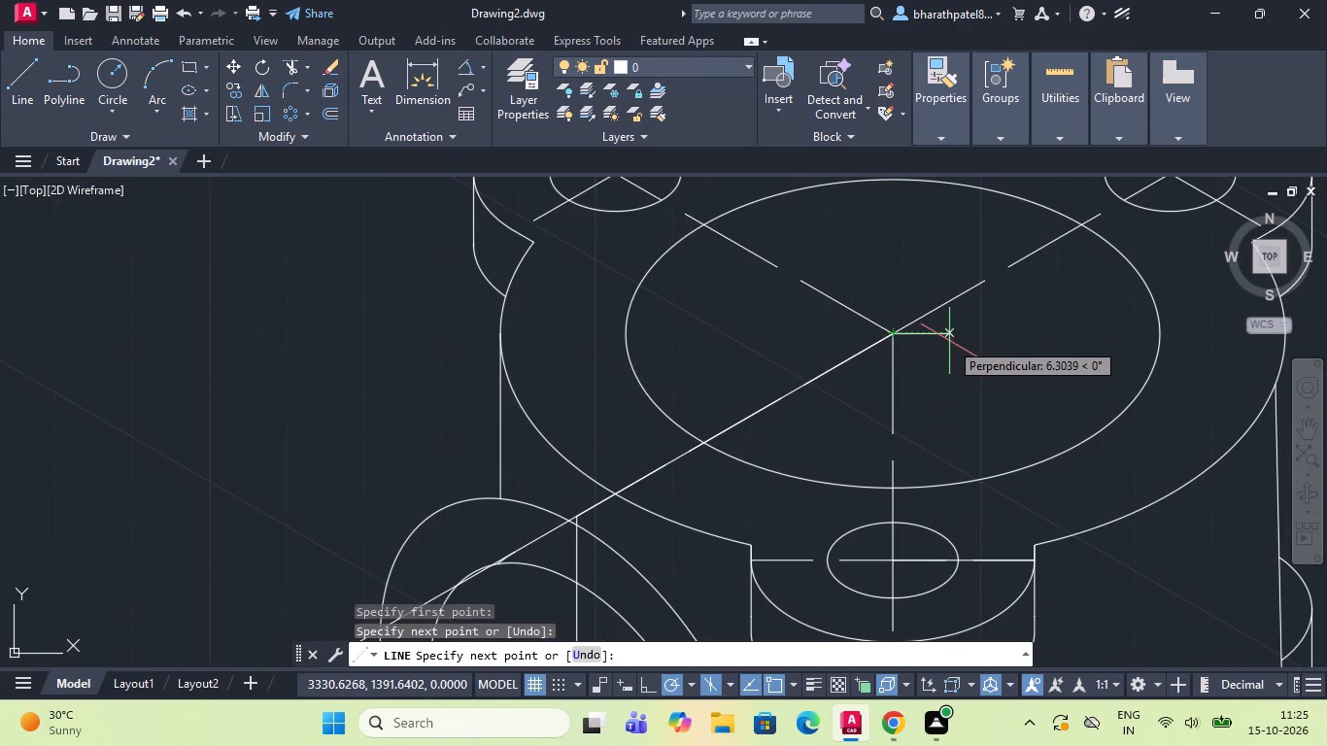
{"action": "key", "text": "Escape"}
Erase the long solid diagonal running from the main bore's centre out past the side flange.
{"action": "scroll", "coordinate": [817, 375], "scroll_direction": "down", "scroll_amount": 2}
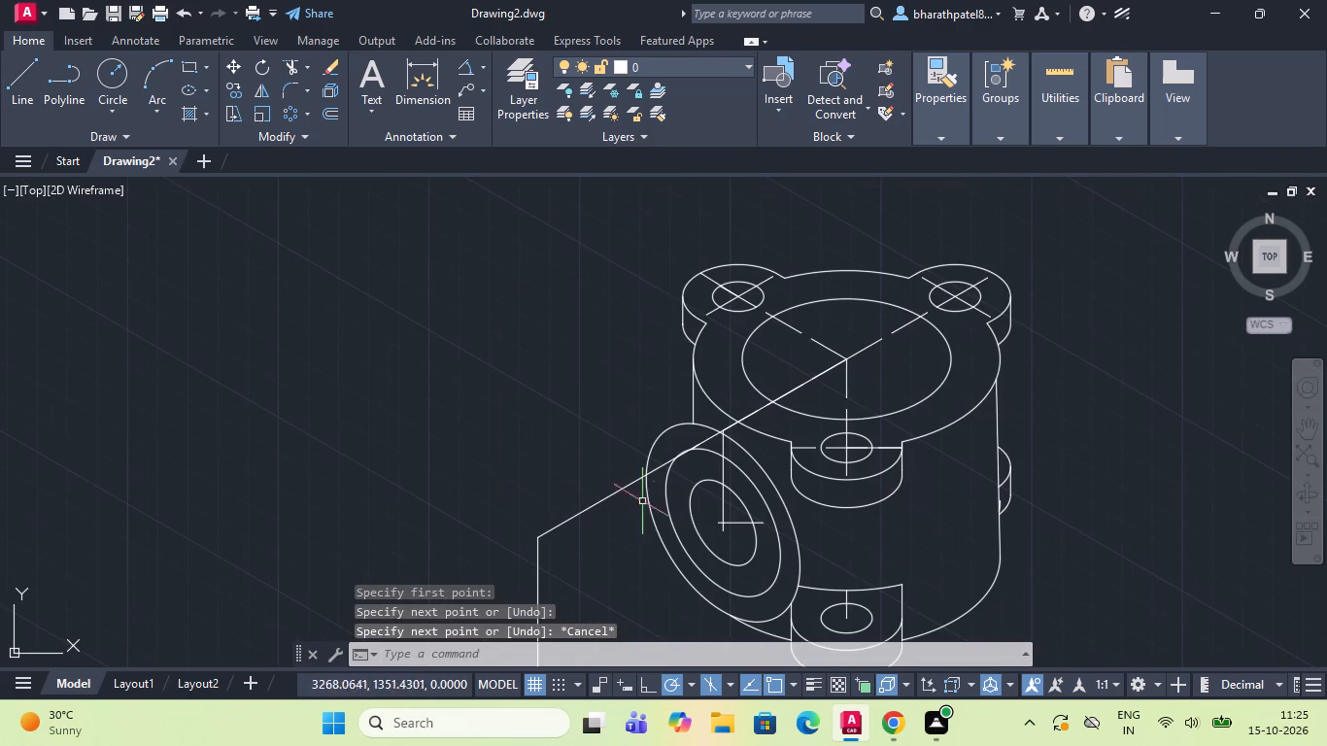
{"action": "left_click", "coordinate": [576, 513]}
{"action": "key", "text": "Delete"}
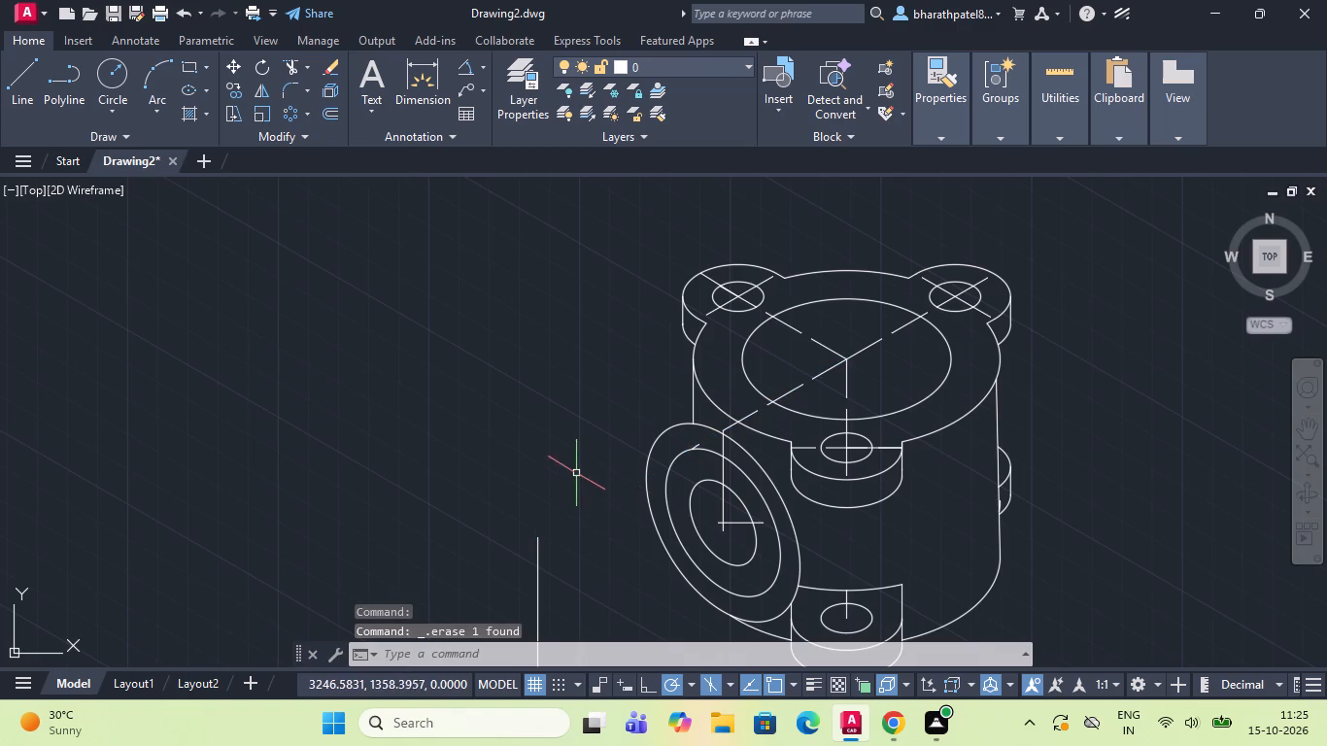
Draw a dashed line from the diagonal centre line's end at the side flange outward to the top of the standalone vertical line.
{"action": "left_click_drag", "start_coordinate": [9, 74], "coordinate": [106, 117]}
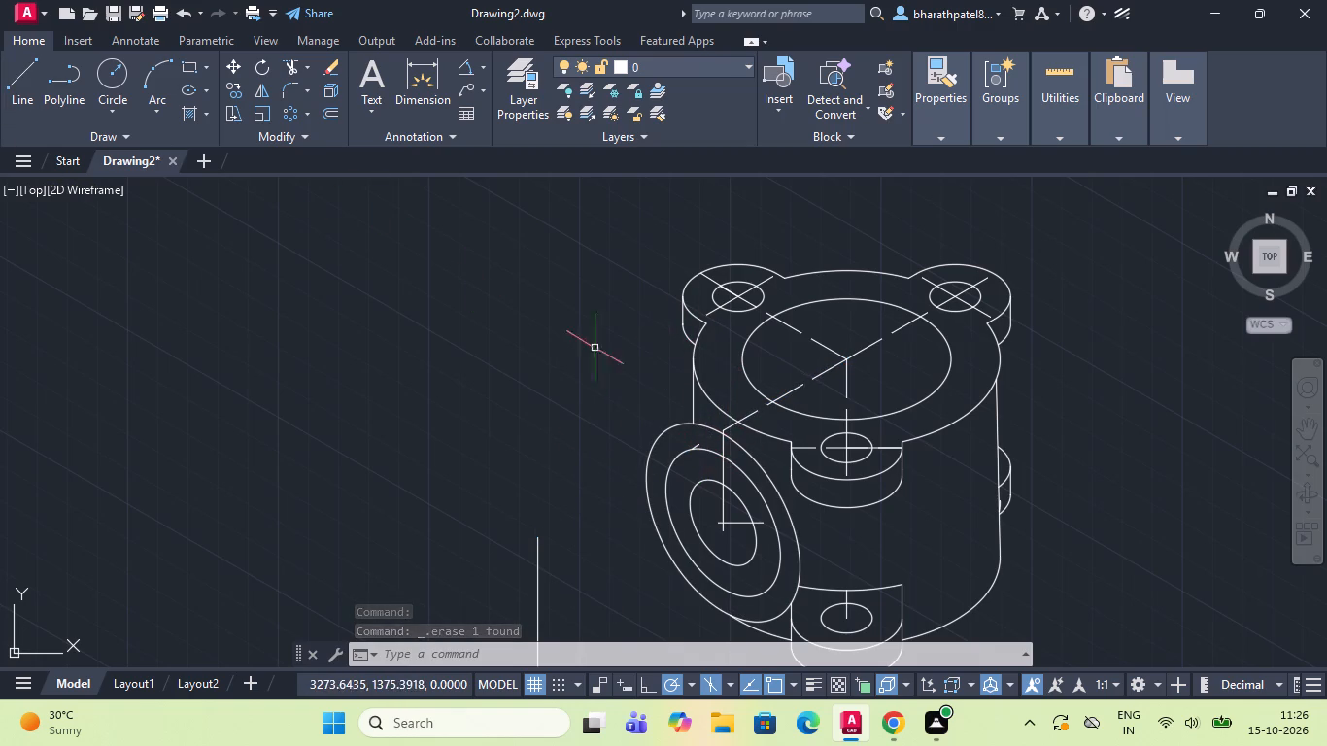
{"action": "left_click", "coordinate": [17, 79]}
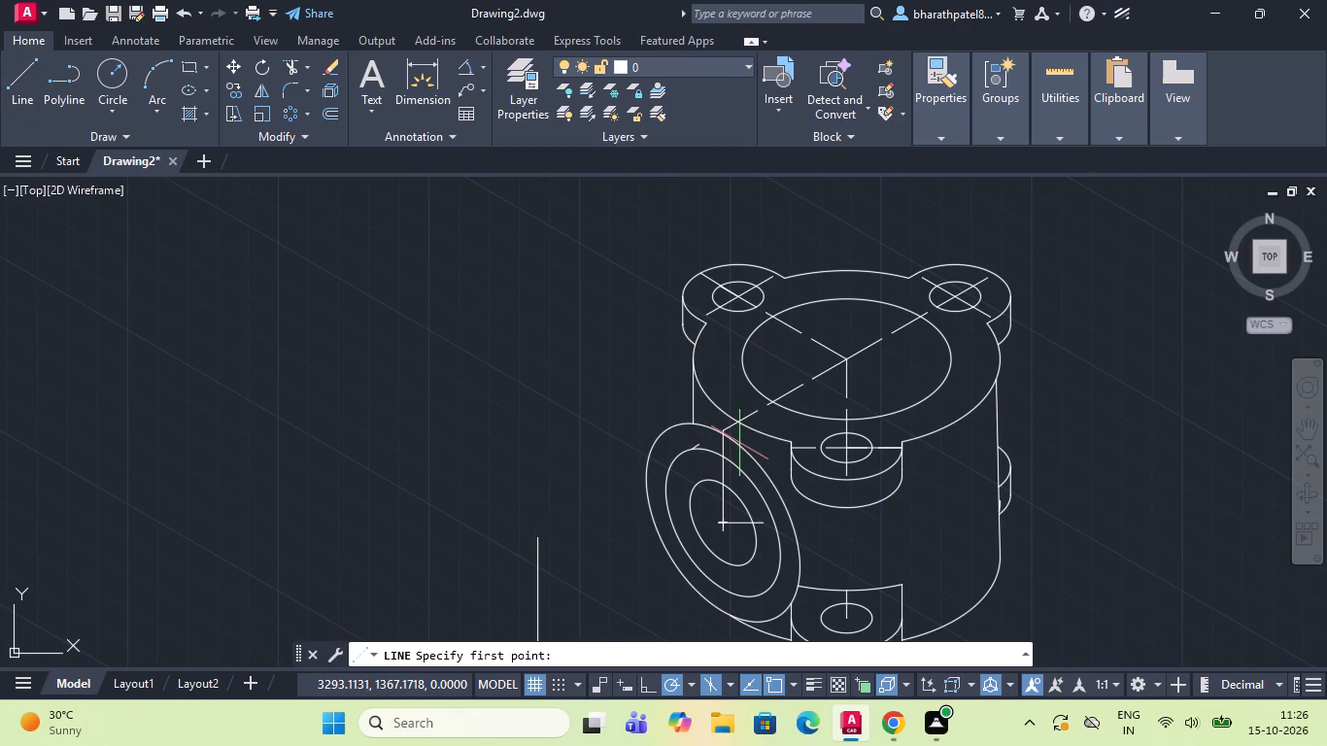
{"action": "left_click", "coordinate": [723, 432]}
{"action": "scroll", "coordinate": [723, 428], "scroll_direction": "down", "scroll_amount": 2}
{"action": "scroll", "coordinate": [631, 481], "scroll_direction": "up", "scroll_amount": 2}
{"action": "left_click", "coordinate": [680, 454]}
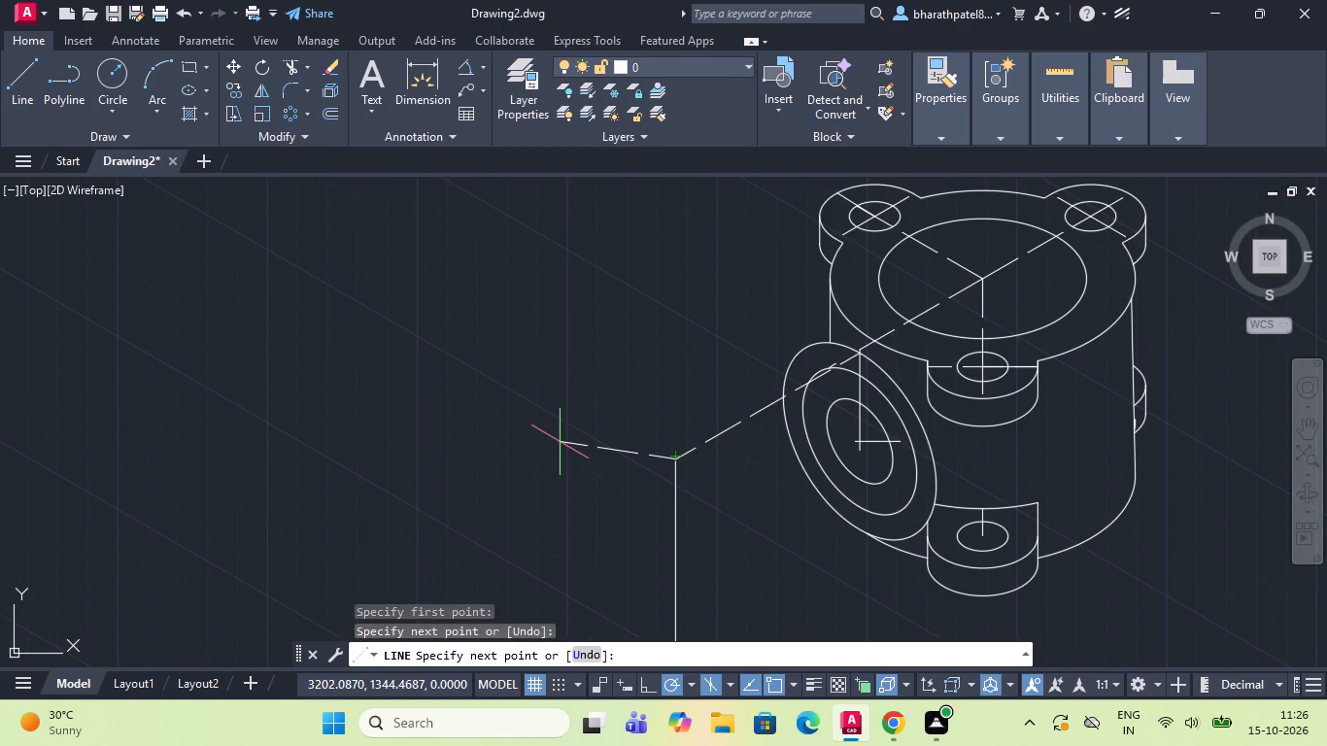
{"action": "key", "text": "Escape"}
Erase the standalone solid vertical line at the outer end of the dashed diagonal.
{"action": "scroll", "coordinate": [559, 418], "scroll_direction": "down", "scroll_amount": 3}
{"action": "scroll", "coordinate": [621, 444], "scroll_direction": "up", "scroll_amount": 4}
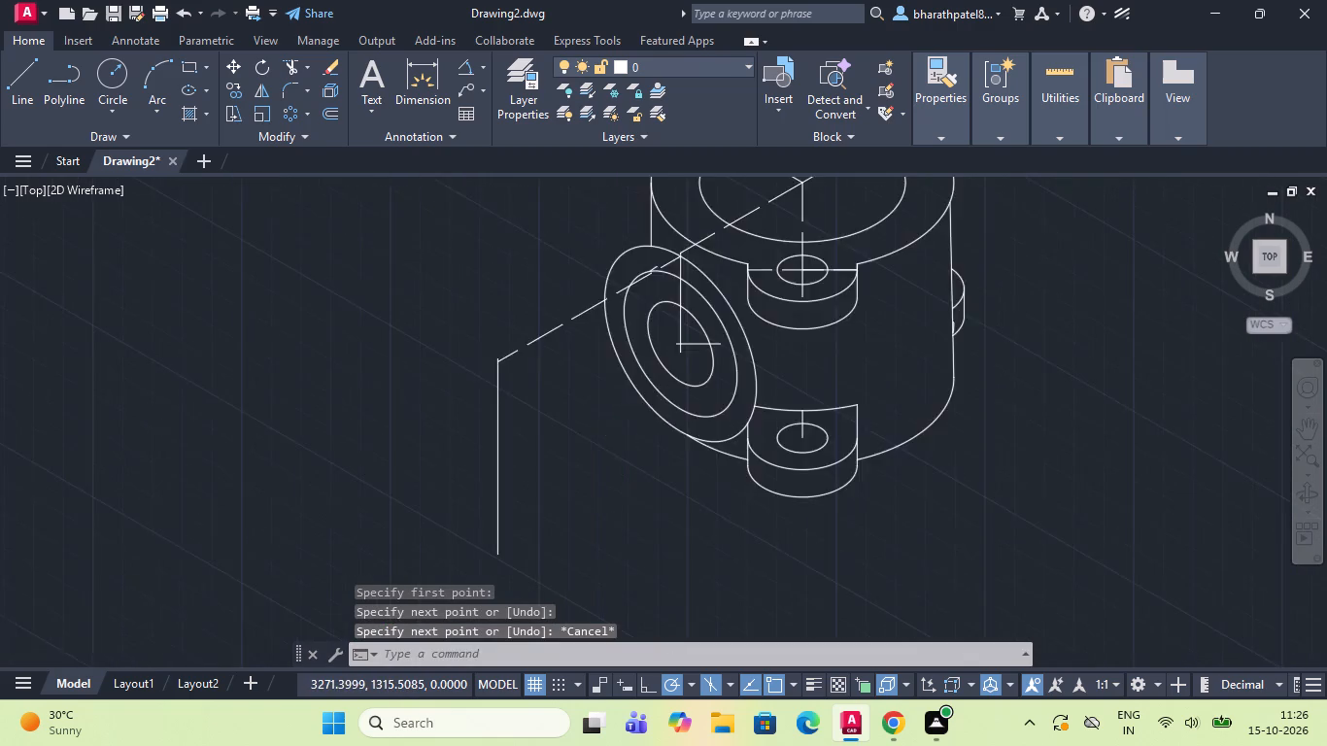
{"action": "scroll", "coordinate": [621, 443], "scroll_direction": "left", "scroll_amount": 11}
{"action": "scroll", "coordinate": [621, 443], "scroll_direction": "right", "scroll_amount": 7}
{"action": "scroll", "coordinate": [621, 443], "scroll_direction": "left", "scroll_amount": 16}
{"action": "scroll", "coordinate": [621, 443], "scroll_direction": "right", "scroll_amount": 6}
{"action": "scroll", "coordinate": [621, 443], "scroll_direction": "left", "scroll_amount": 6}
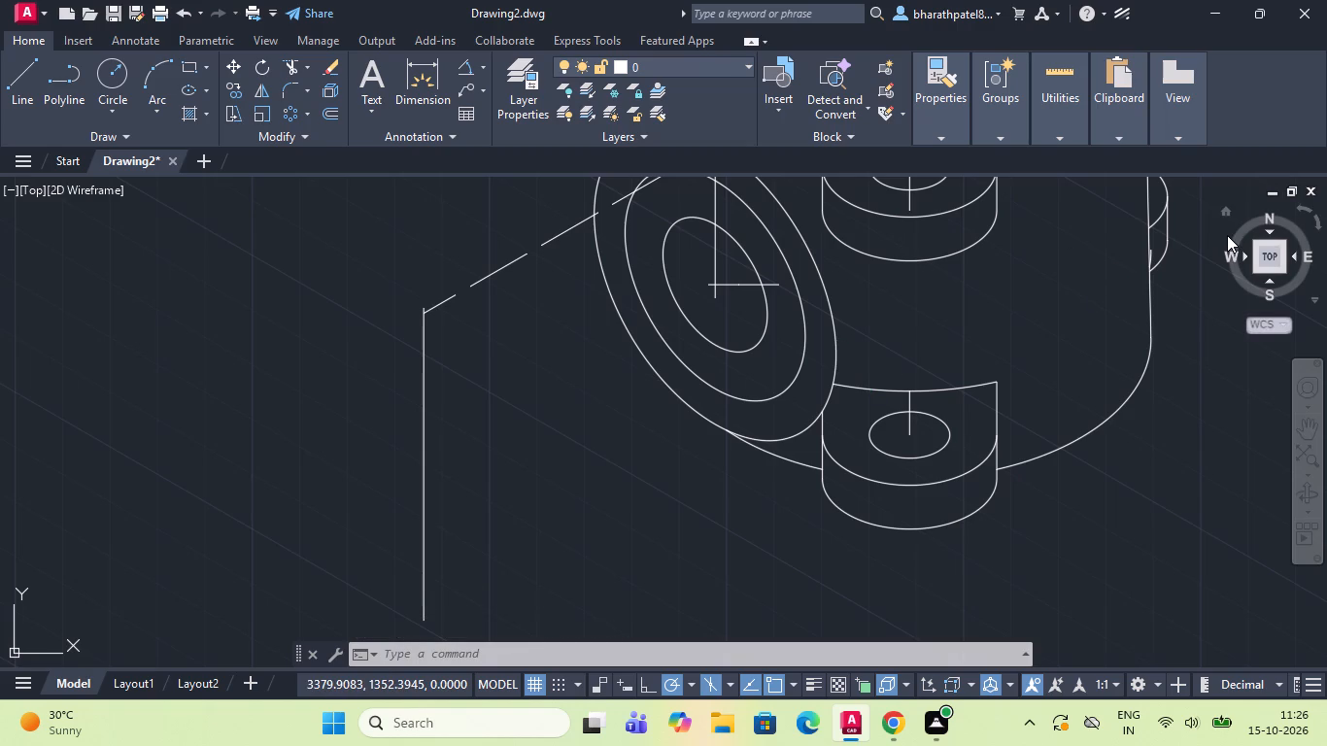
{"action": "scroll", "coordinate": [868, 264], "scroll_direction": "down", "scroll_amount": 4}
{"action": "scroll", "coordinate": [890, 175], "scroll_direction": "up", "scroll_amount": 2}
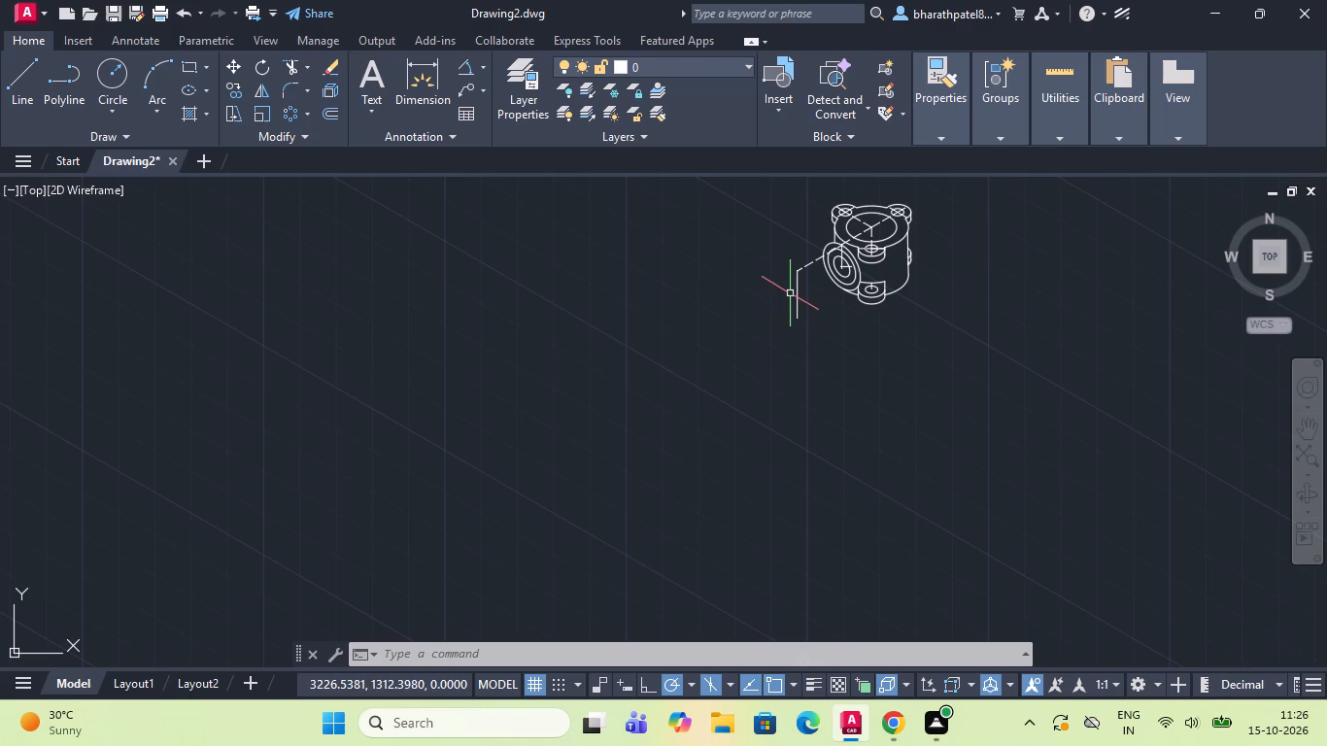
{"action": "left_click", "coordinate": [798, 288]}
{"action": "key", "text": "Delete"}
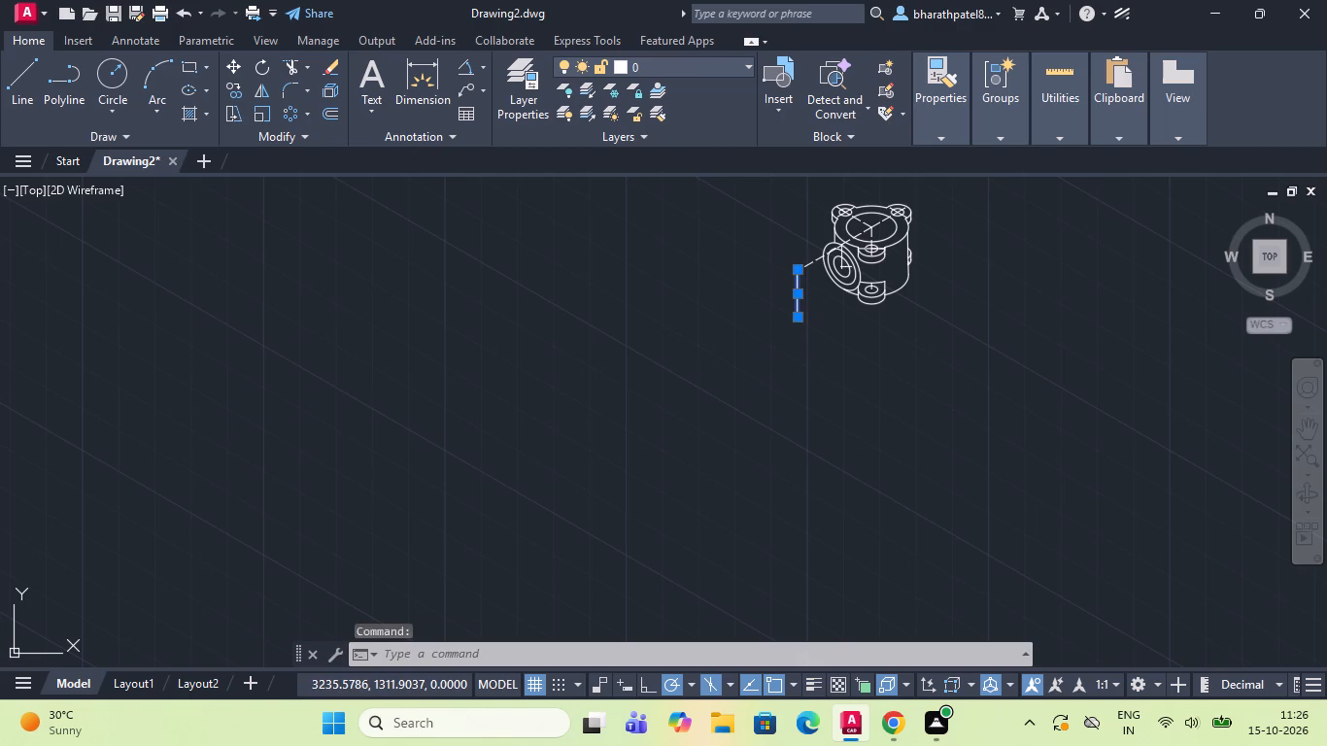
Erase the two short horizontal lines at the centre of the side flange's bore.
{"action": "scroll", "coordinate": [885, 203], "scroll_direction": "up", "scroll_amount": 2}
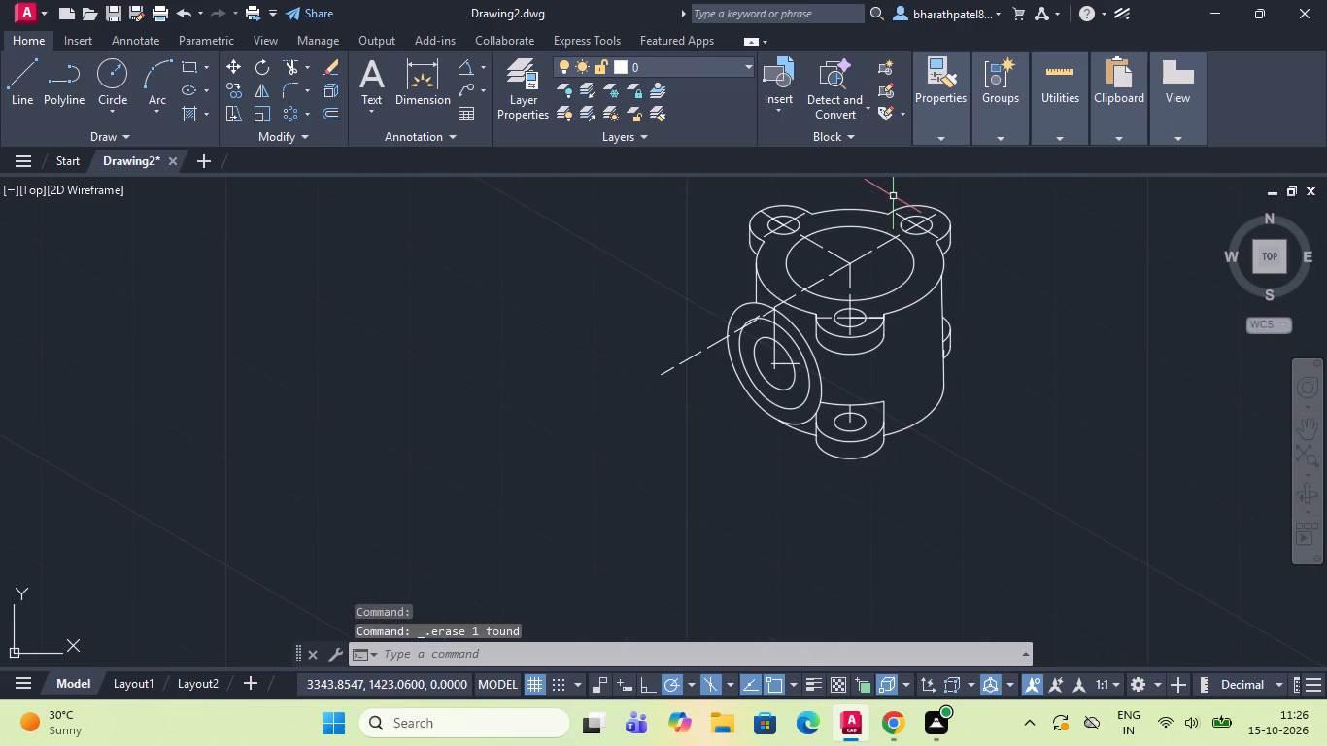
{"action": "scroll", "coordinate": [791, 363], "scroll_direction": "up", "scroll_amount": 2}
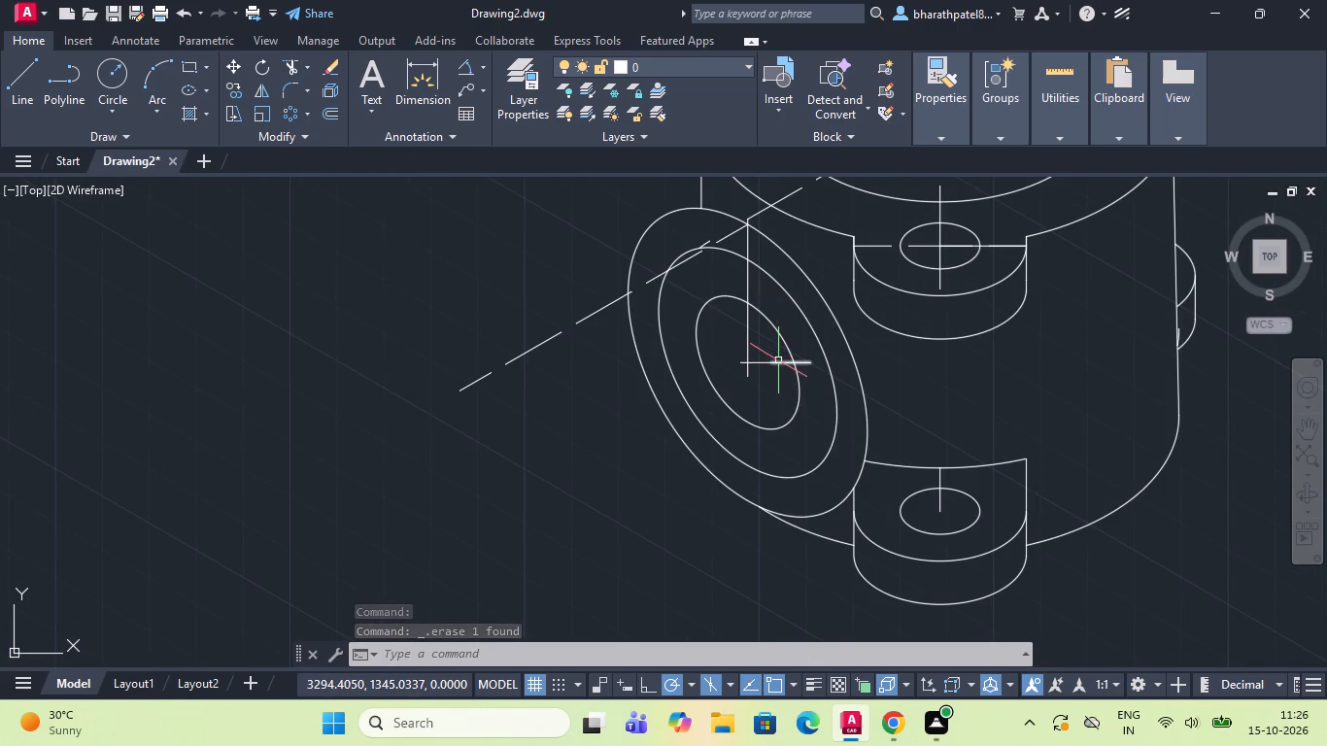
{"action": "left_click", "coordinate": [778, 360]}
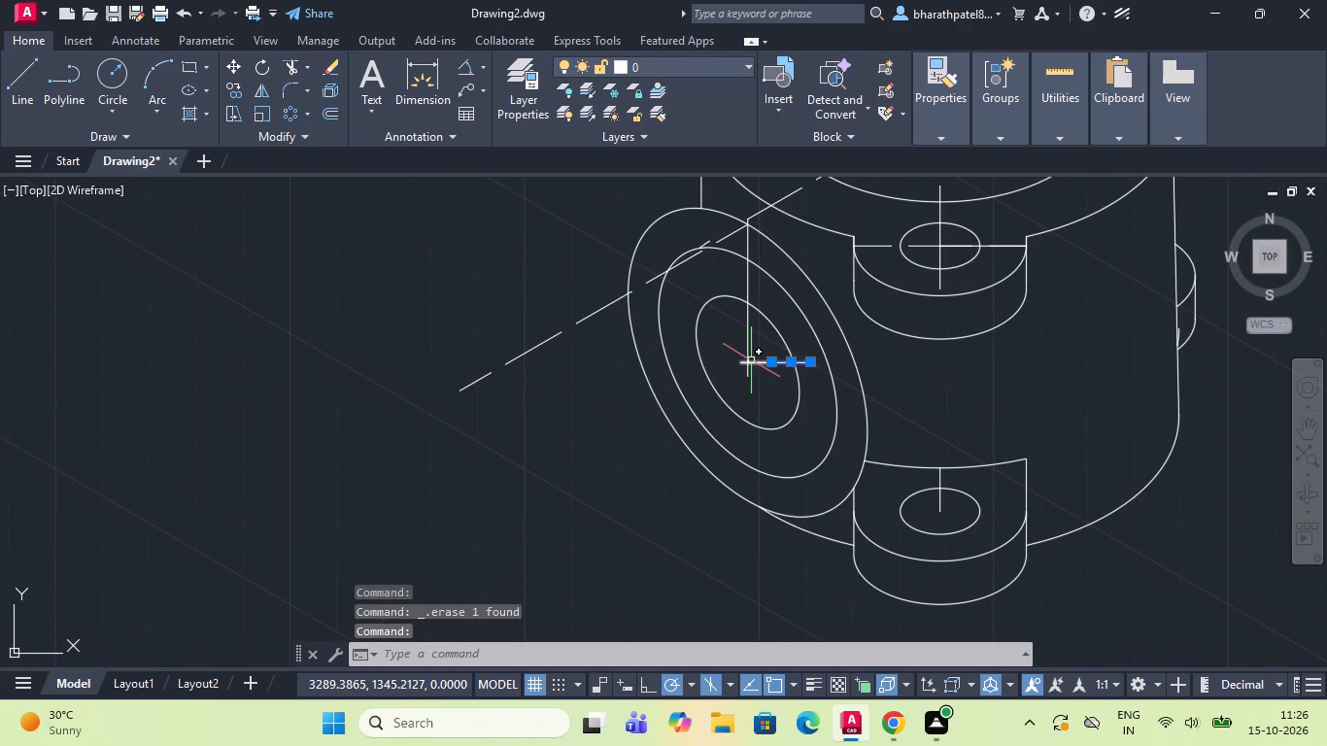
{"action": "left_click", "coordinate": [751, 361]}
{"action": "key", "text": "Delete"}
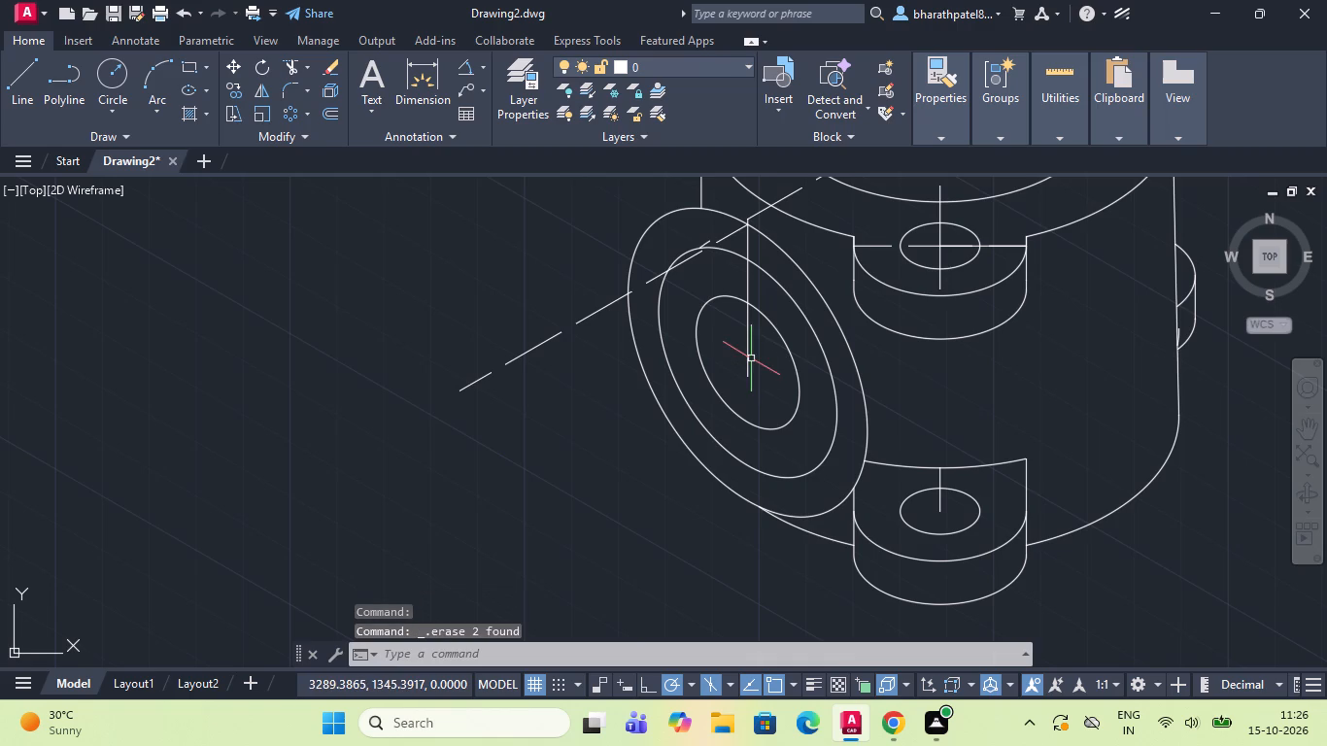
{"action": "scroll", "coordinate": [692, 224], "scroll_direction": "down", "scroll_amount": 2}
{"action": "scroll", "coordinate": [788, 238], "scroll_direction": "down", "scroll_amount": 2}
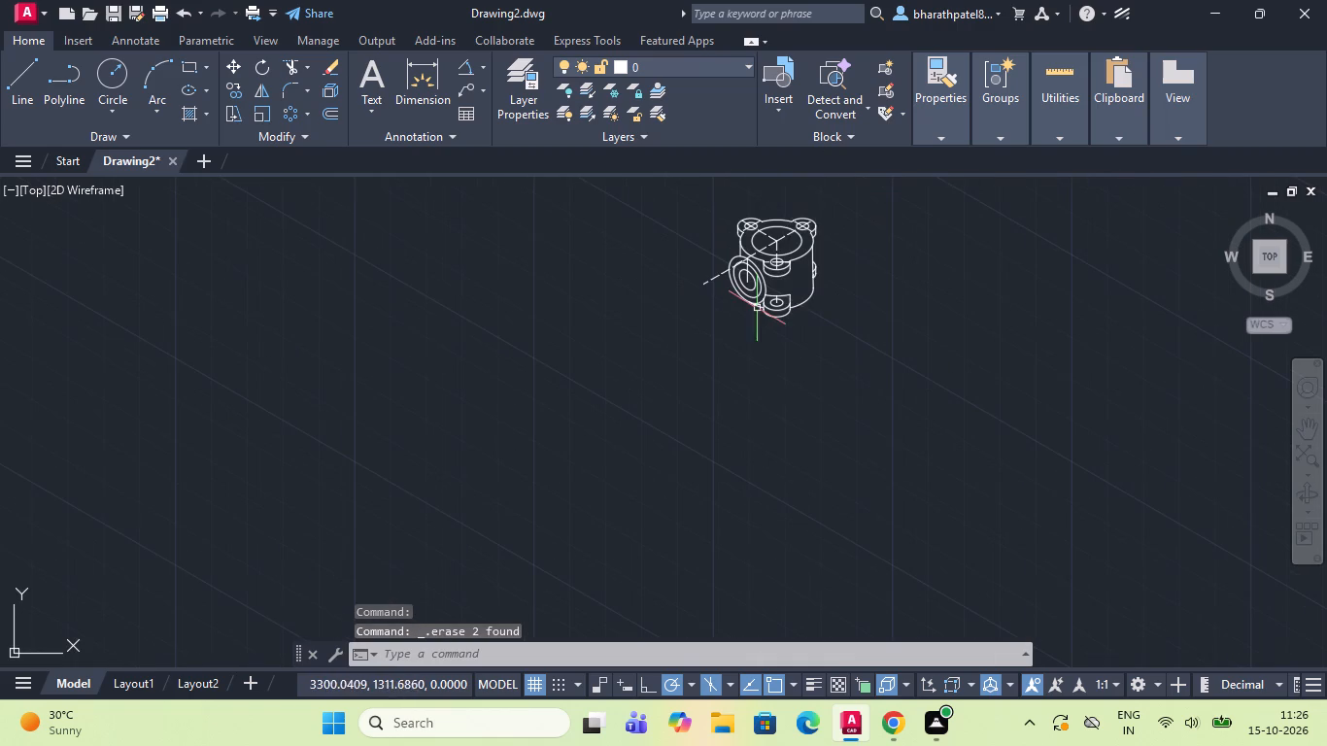
Examine the whole isometric housing, checking its dashed centre lines, flanges and lugs for leftover construction lines.
{"action": "scroll", "coordinate": [804, 171], "scroll_direction": "up", "scroll_amount": 4}
{"action": "scroll", "coordinate": [813, 328], "scroll_direction": "up", "scroll_amount": 2}
{"action": "scroll", "coordinate": [813, 336], "scroll_direction": "down", "scroll_amount": 3}
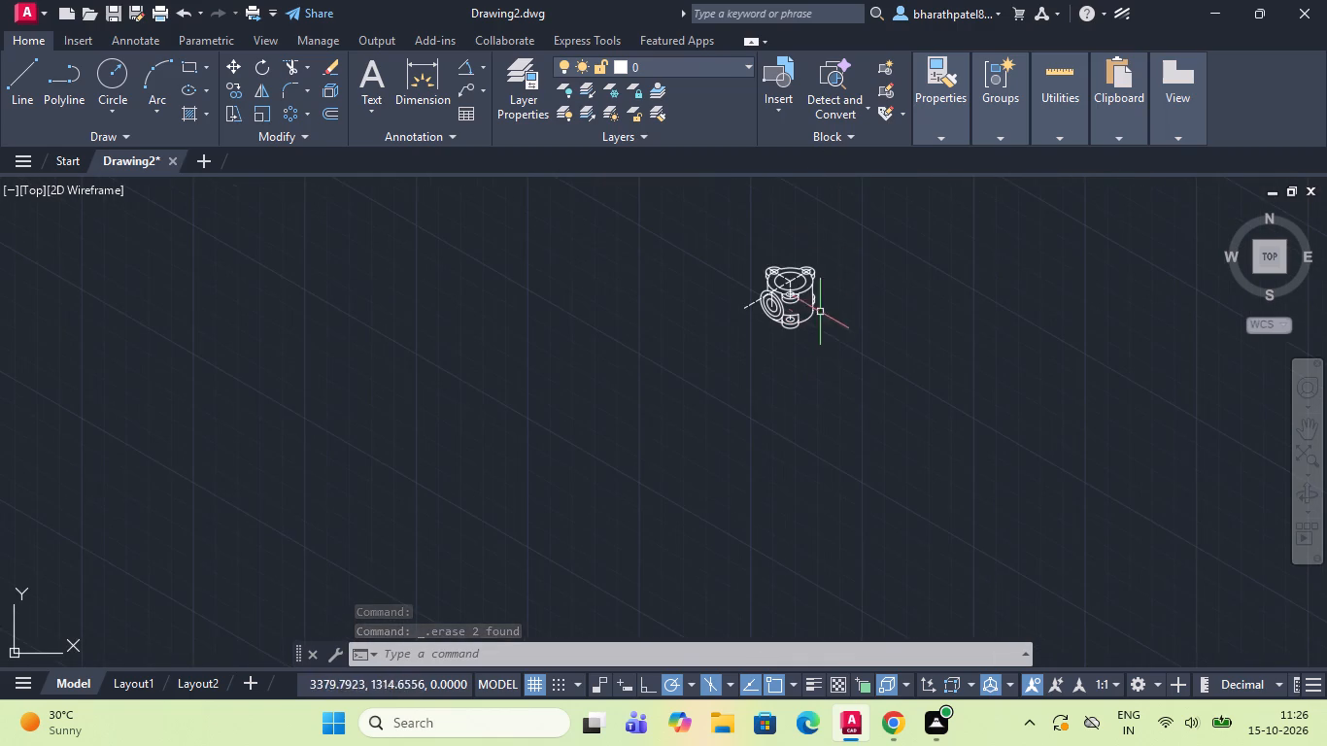
{"action": "scroll", "coordinate": [818, 244], "scroll_direction": "up", "scroll_amount": 3}
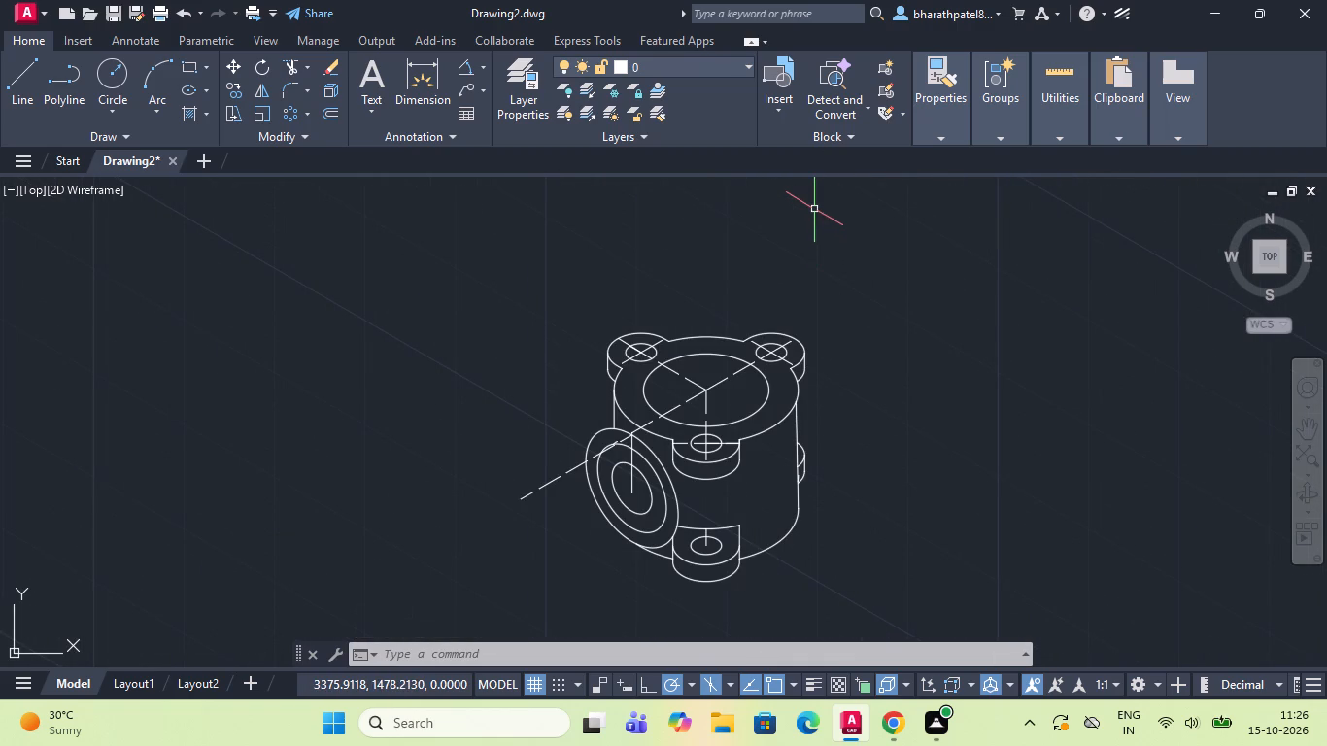
{"action": "scroll", "coordinate": [808, 200], "scroll_direction": "down", "scroll_amount": 2}
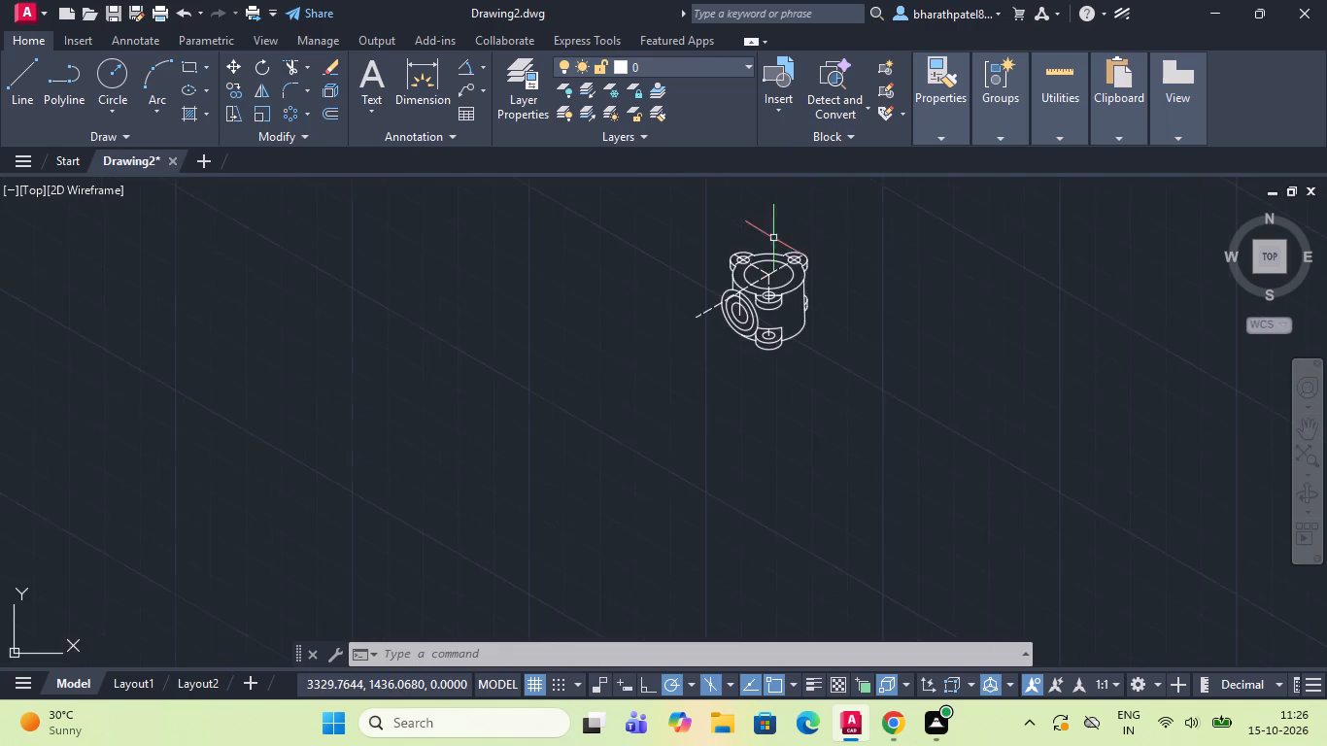
{"action": "scroll", "coordinate": [773, 238], "scroll_direction": "up", "scroll_amount": 2}
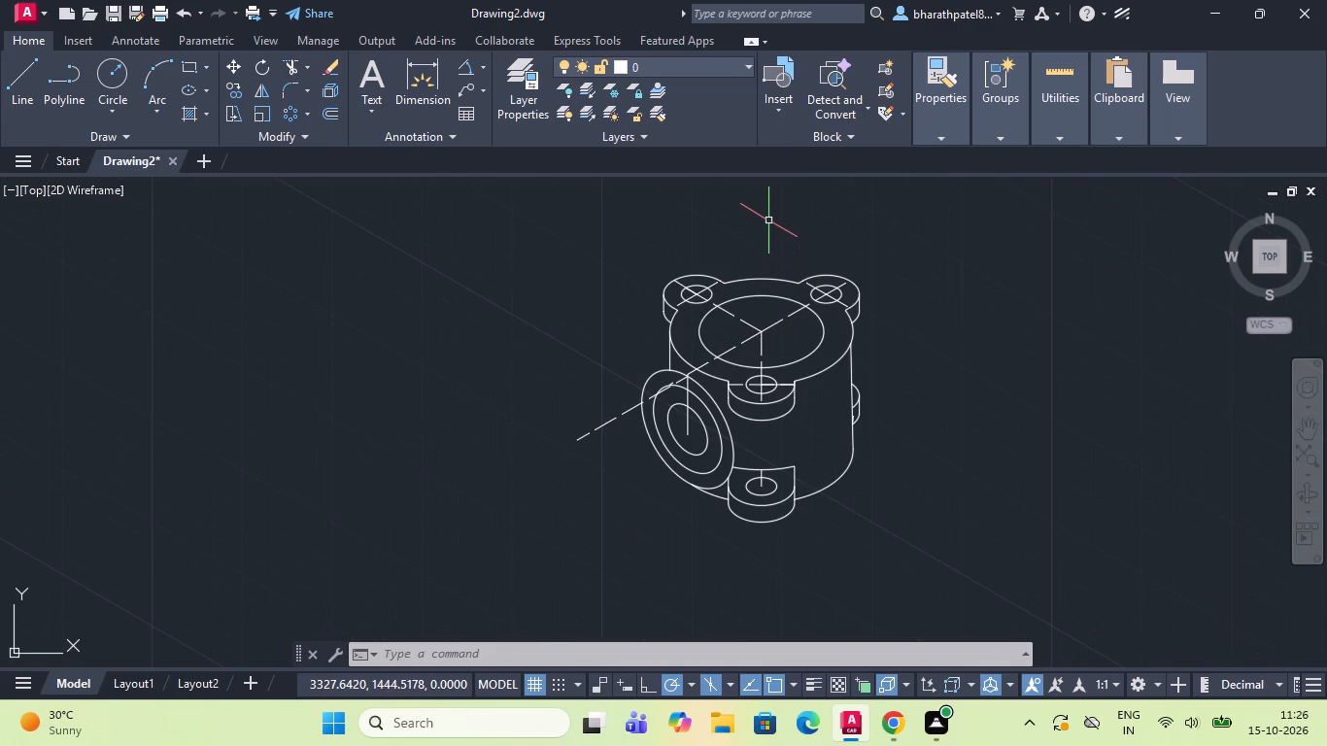
{"action": "scroll", "coordinate": [761, 259], "scroll_direction": "up", "scroll_amount": 2}
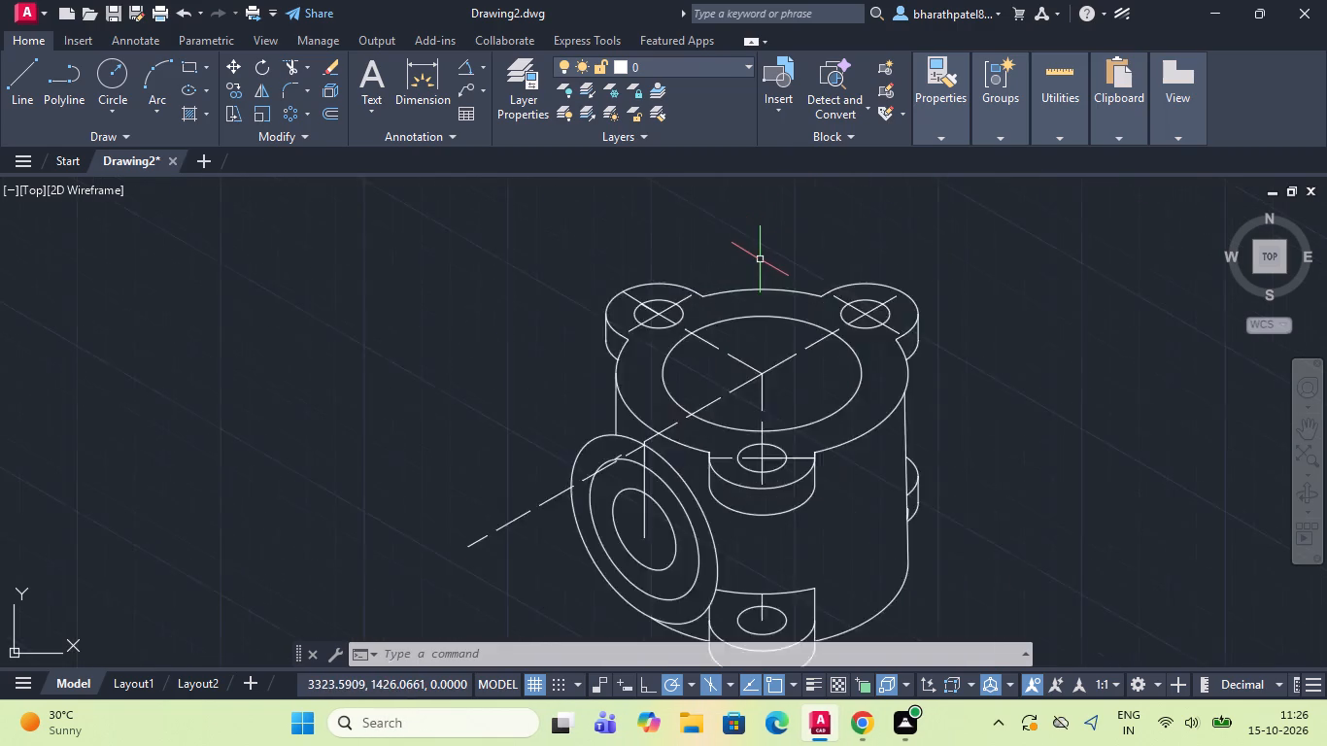
{"action": "scroll", "coordinate": [760, 259], "scroll_direction": "down", "scroll_amount": 3}
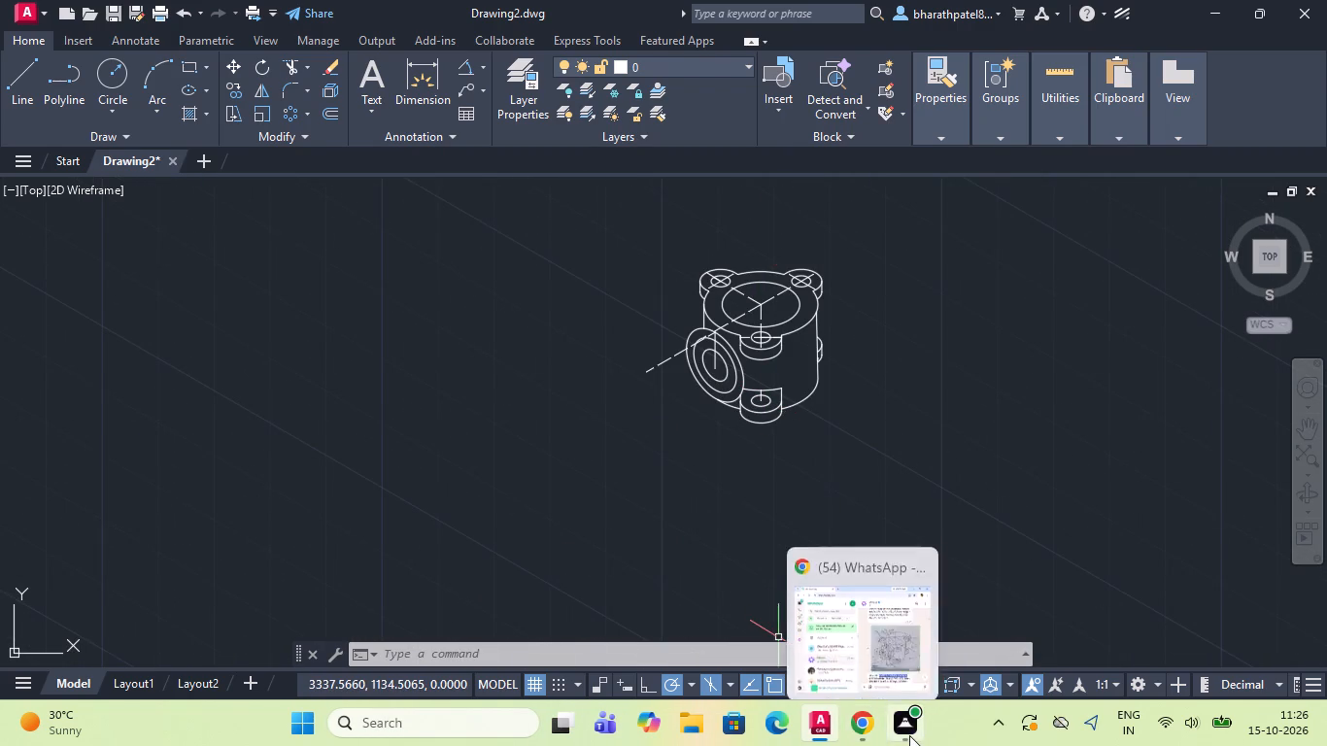
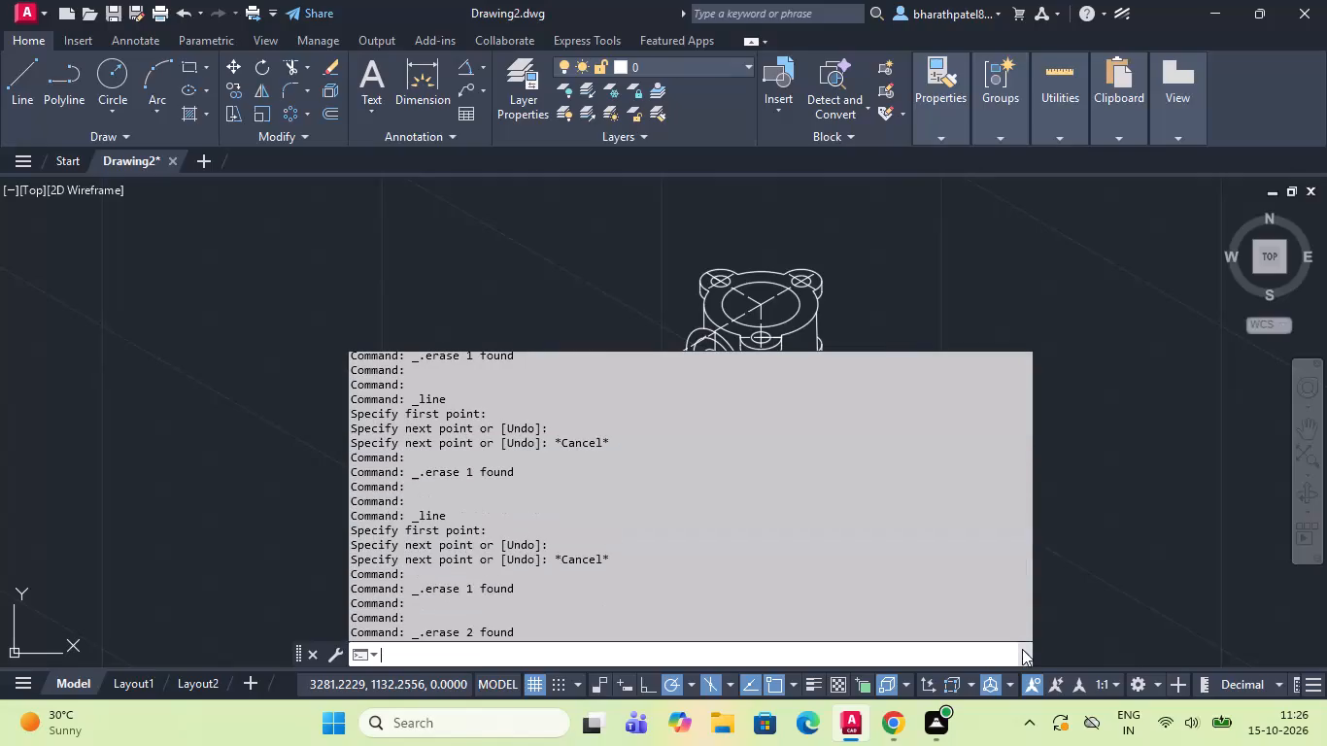
Look back through the command history and the previously entered commands for the log file command.
{"action": "scroll", "coordinate": [873, 571], "scroll_direction": "up", "scroll_amount": 18}
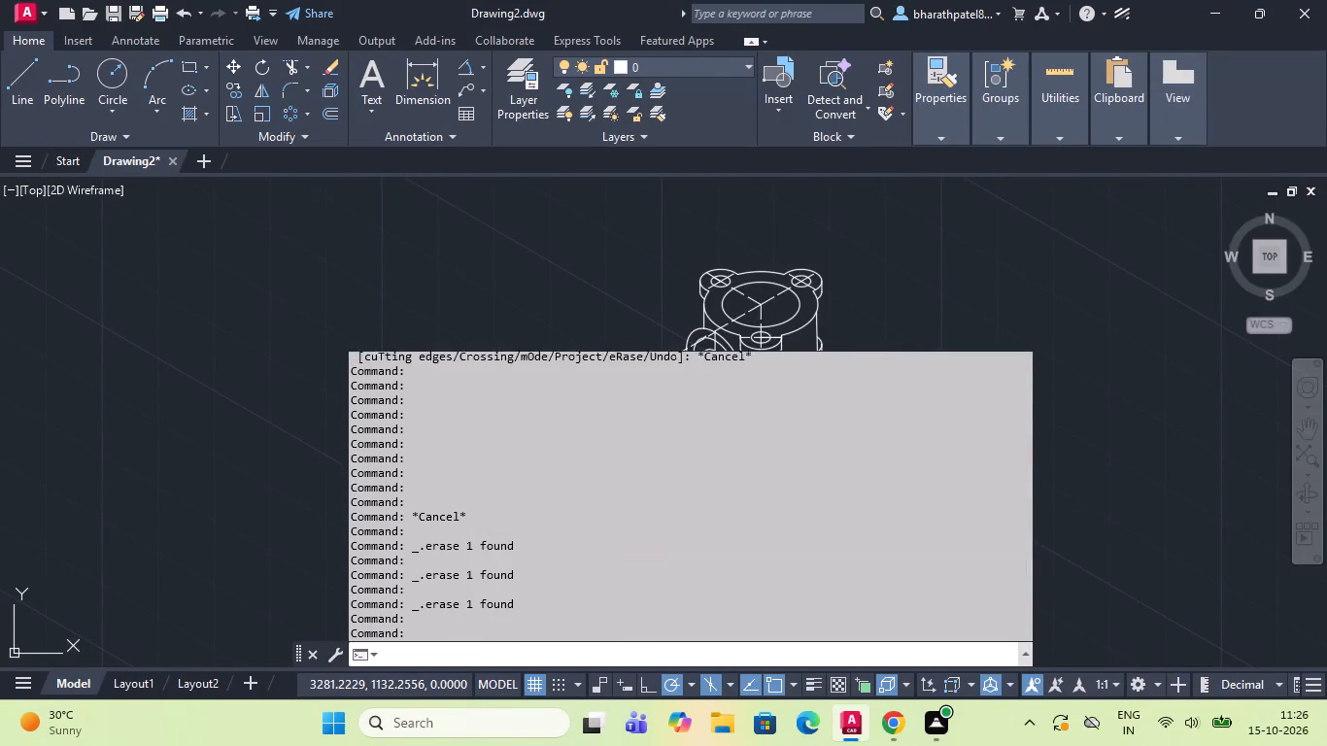
{"action": "scroll", "coordinate": [873, 564], "scroll_direction": "up", "scroll_amount": 6}
{"action": "key", "text": "Up"}
{"action": "key", "text": "Up"}
{"action": "key", "text": "Up"}
{"action": "key", "text": "Up"}
{"action": "key", "text": "Up"}
{"action": "key", "text": "Up"}
{"action": "key", "text": "Up"}
{"action": "key", "text": "Up"}
{"action": "key", "text": "Up"}
{"action": "key", "text": "Up"}
{"action": "key", "text": "Up"}
{"action": "key", "text": "Up"}
{"action": "key", "text": "Up"}
{"action": "key", "text": "Up"}
{"action": "key", "text": "Up"}
{"action": "key", "text": "Up"}
{"action": "key", "text": "Up"}
{"action": "key", "text": "Up"}
{"action": "key", "text": "Up"}
{"action": "key", "text": "Up"}
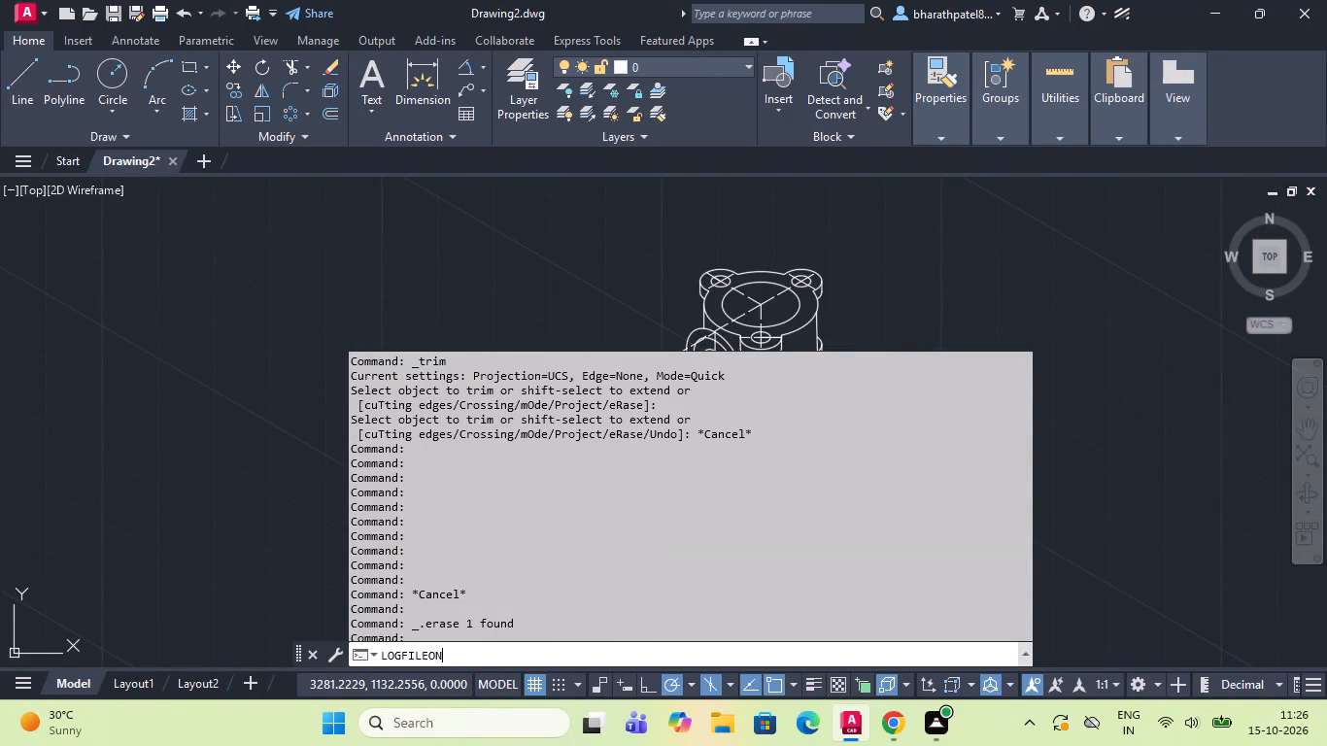
{"action": "left_click", "coordinate": [1084, 472]}
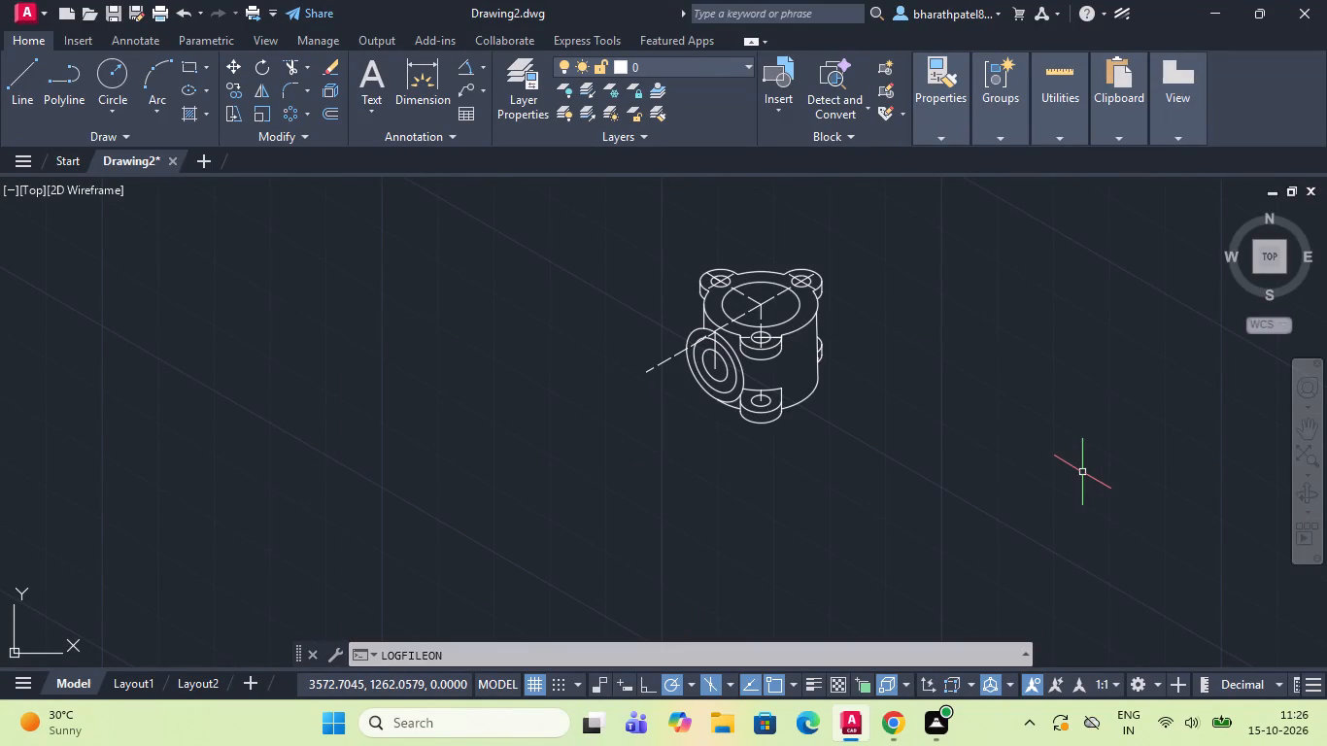
Save the drawing in Documents under the name PARTE N.1 CORPO VALVOLA as an AutoCAD 2018 drawing.
{"action": "key", "text": "ctrl+p"}
{"action": "key", "text": "Escape"}
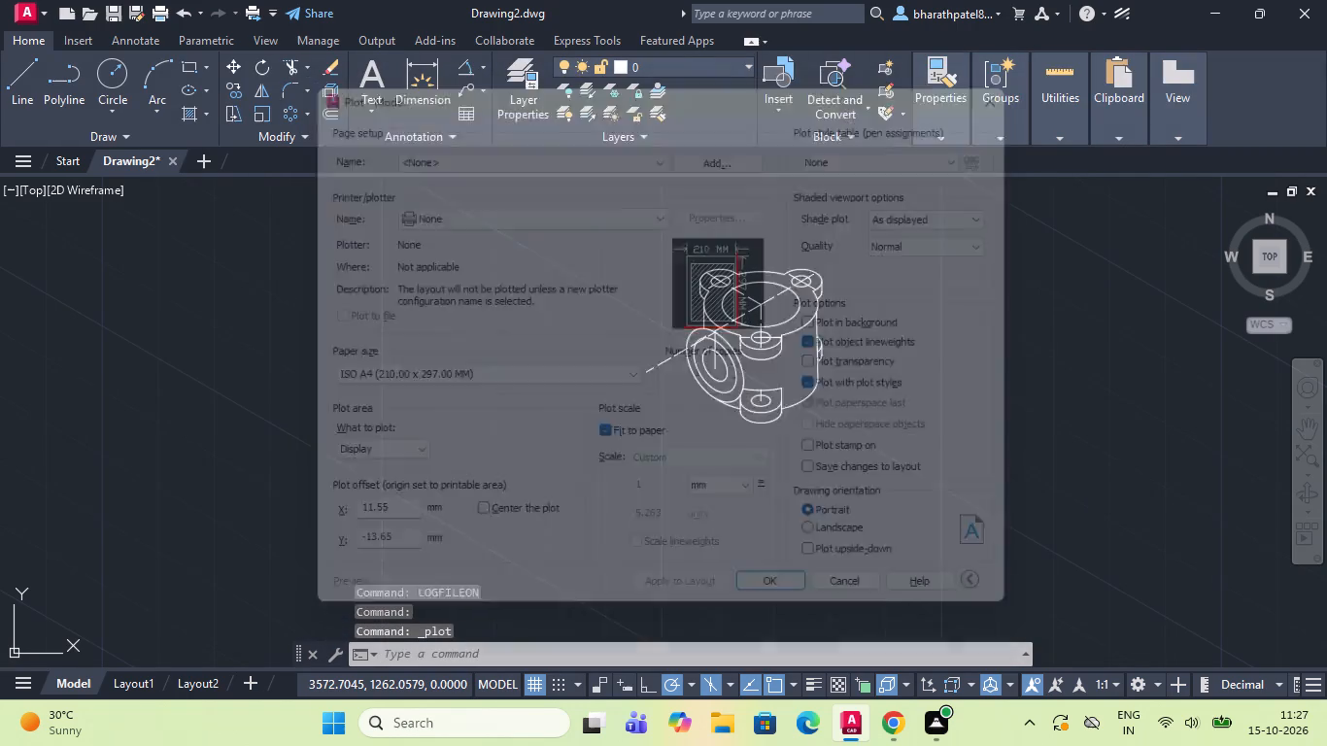
{"action": "key", "text": "ctrl+s"}
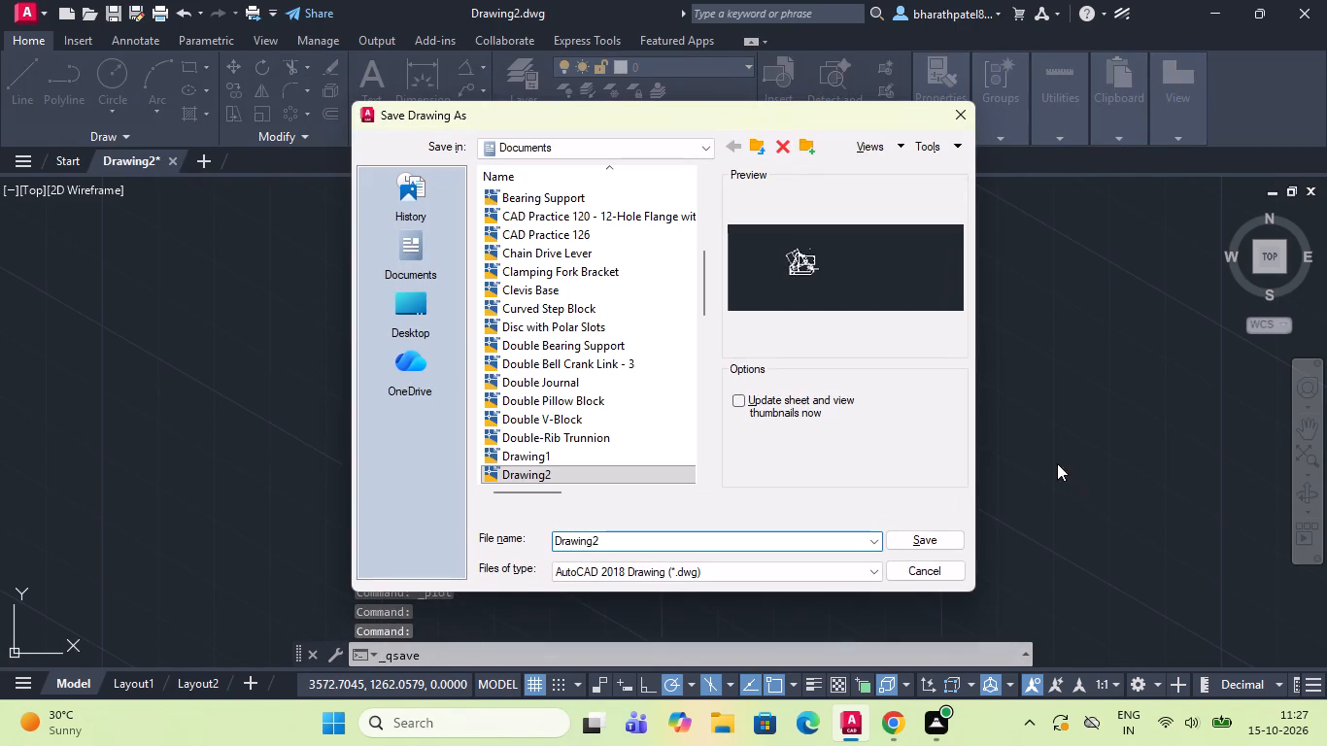
{"action": "left_click_drag", "start_coordinate": [684, 545], "coordinate": [426, 510]}
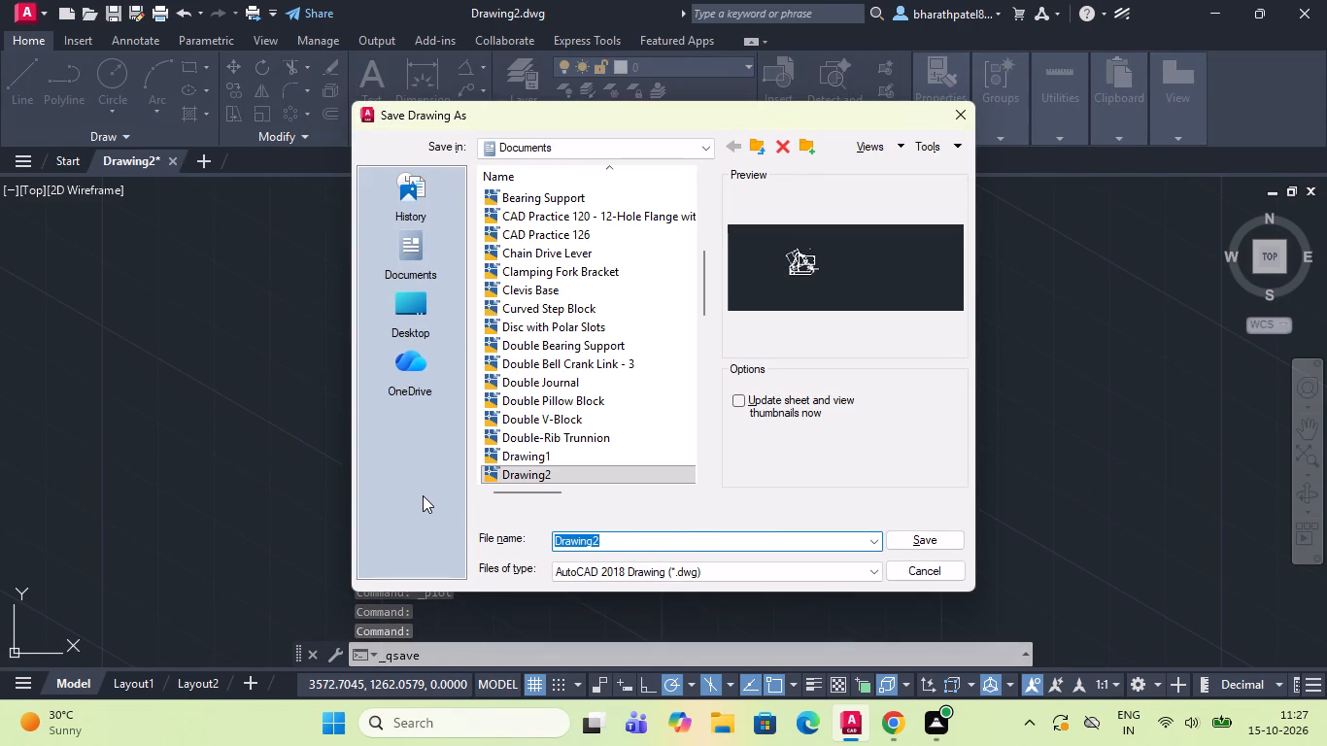
{"action": "key", "text": "ctrl+v"}
{"action": "left_click", "coordinate": [930, 539]}
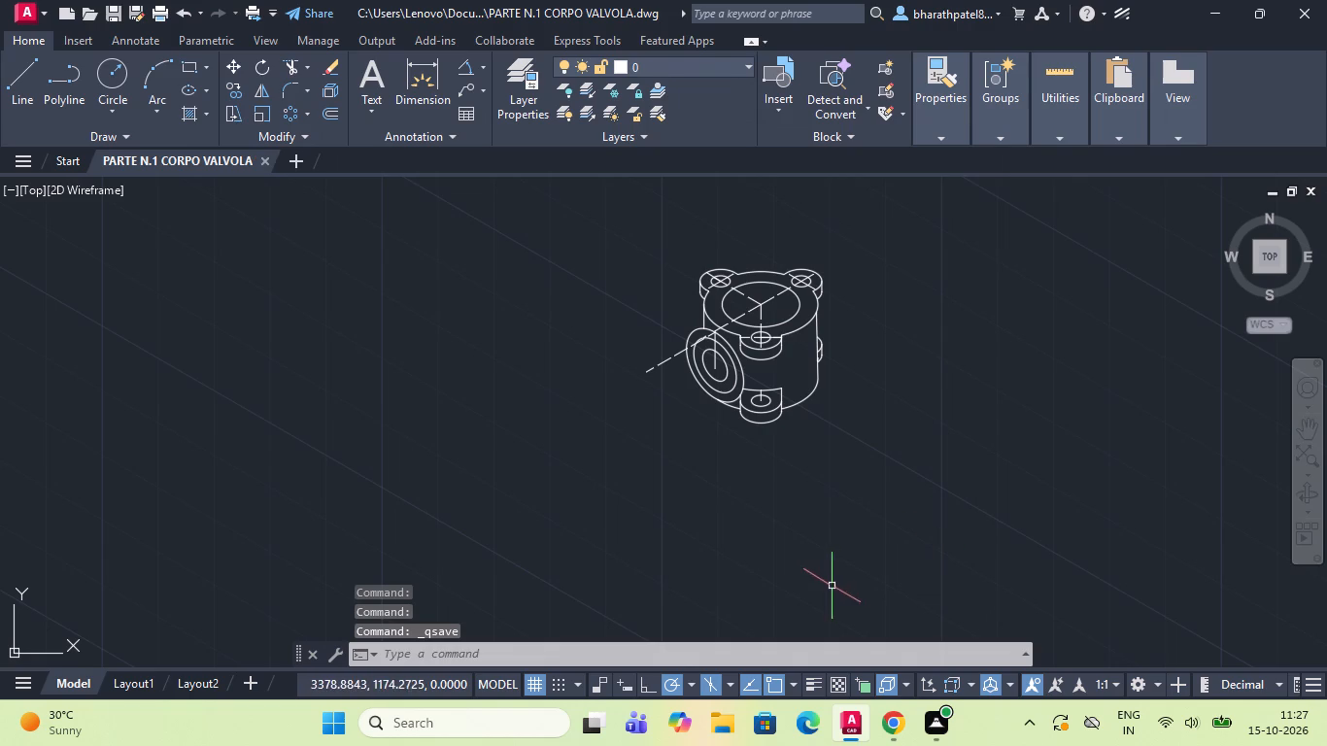
Turn off command log recording with LOGFILEOFF.
{"action": "left_click", "coordinate": [797, 658]}
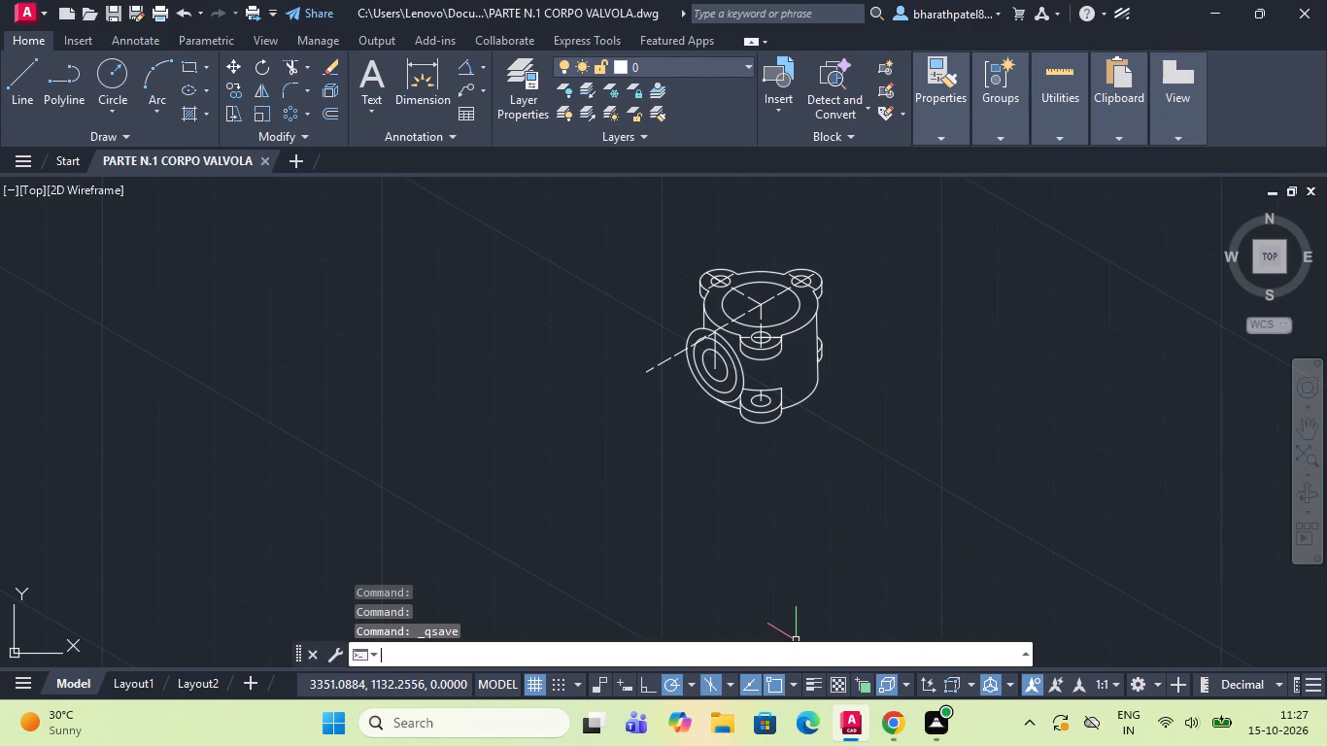
{"action": "type", "text": "lo"}
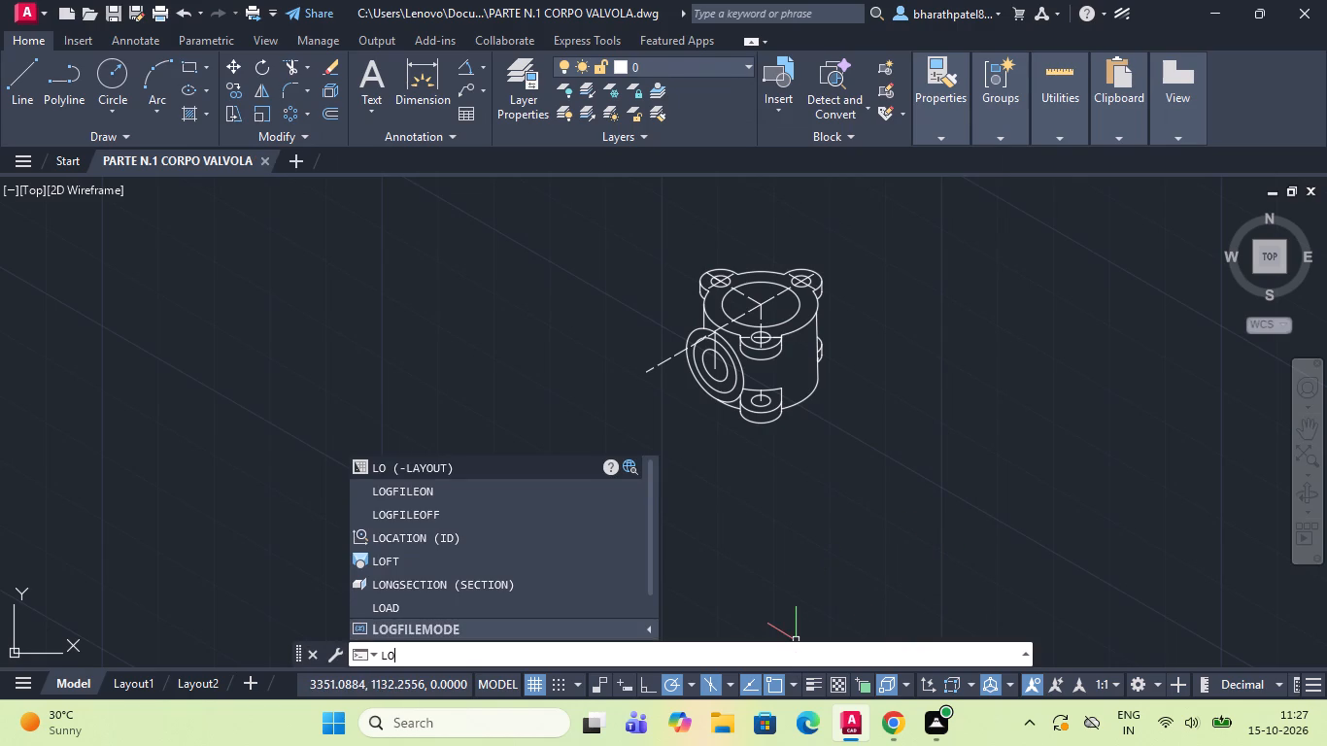
{"action": "key", "text": "g"}
{"action": "key", "text": "Down"}
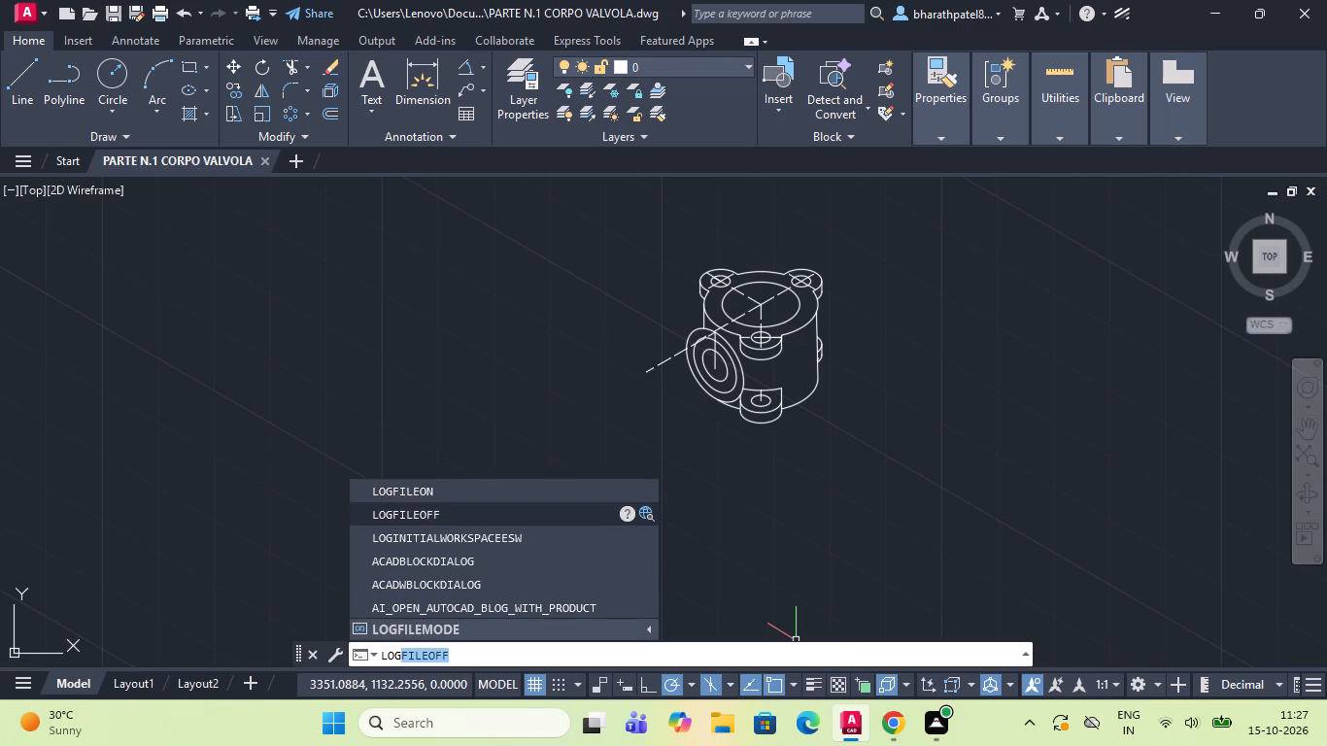
{"action": "key", "text": "Return"}
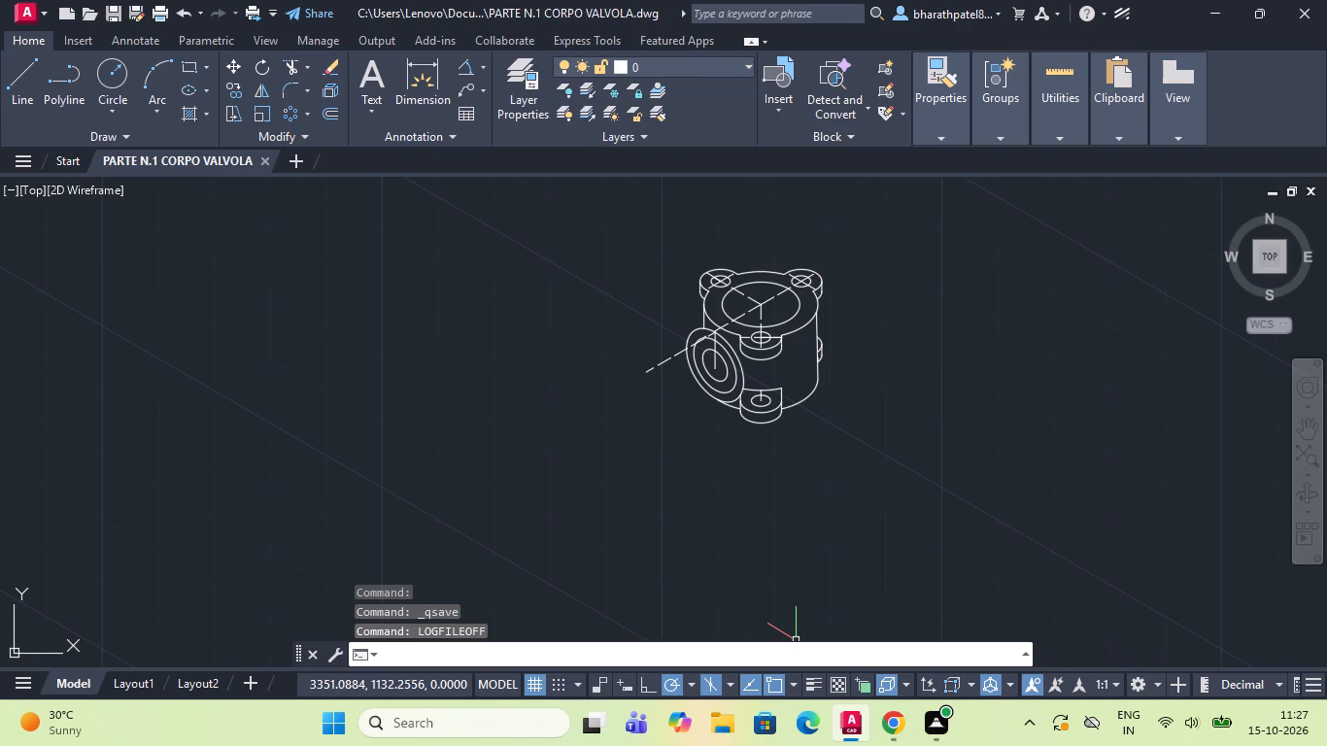
Set up a centred landscape plot with DWG To PDF.pc3 on ISO full bleed A4 (297.00 x 210.00 MM) and apply it to the layout.
{"action": "key", "text": "ctrl+p"}
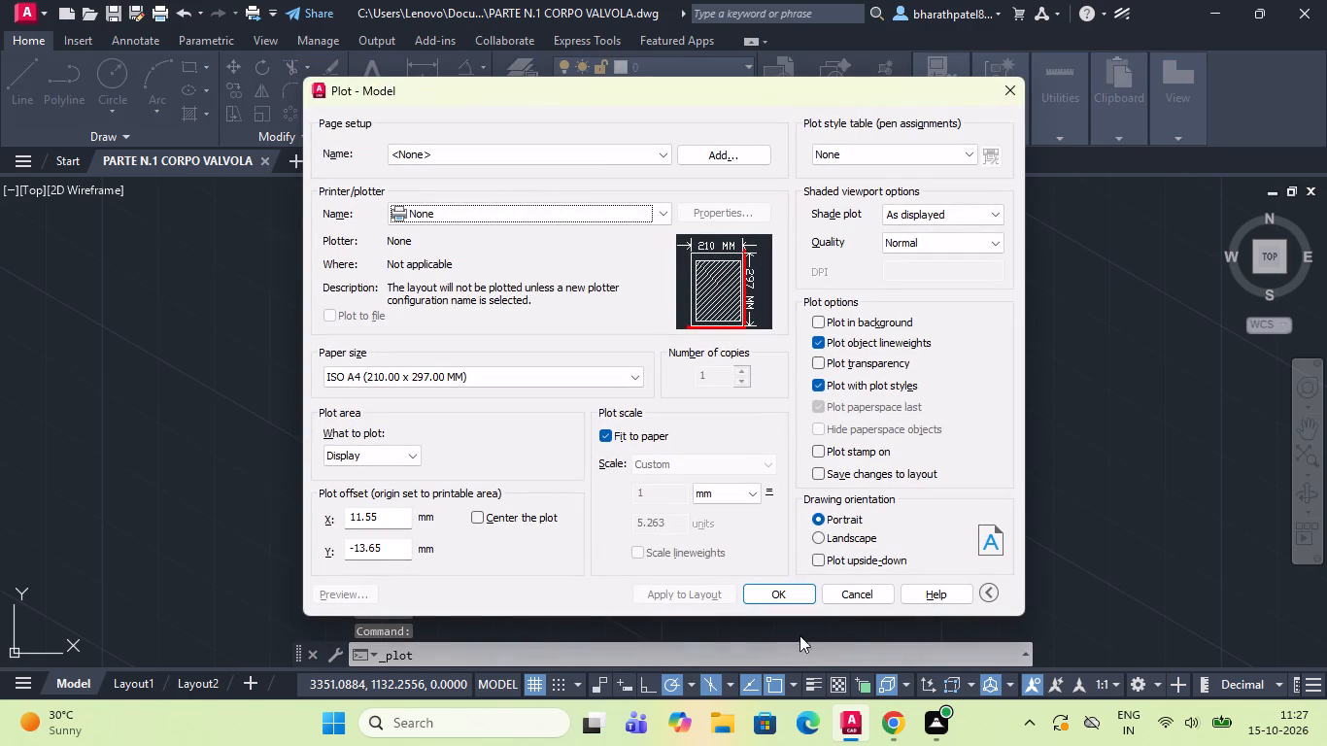
{"action": "left_click", "coordinate": [817, 531]}
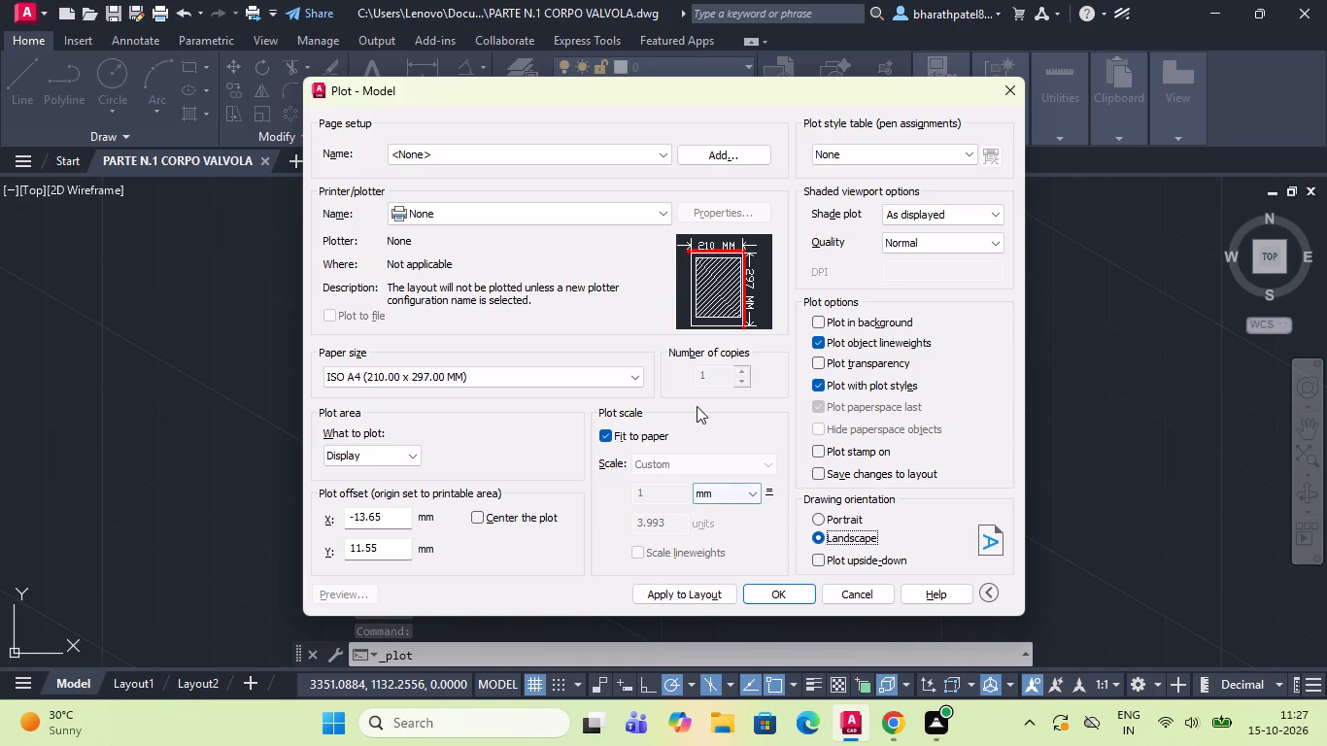
{"action": "left_click", "coordinate": [569, 219]}
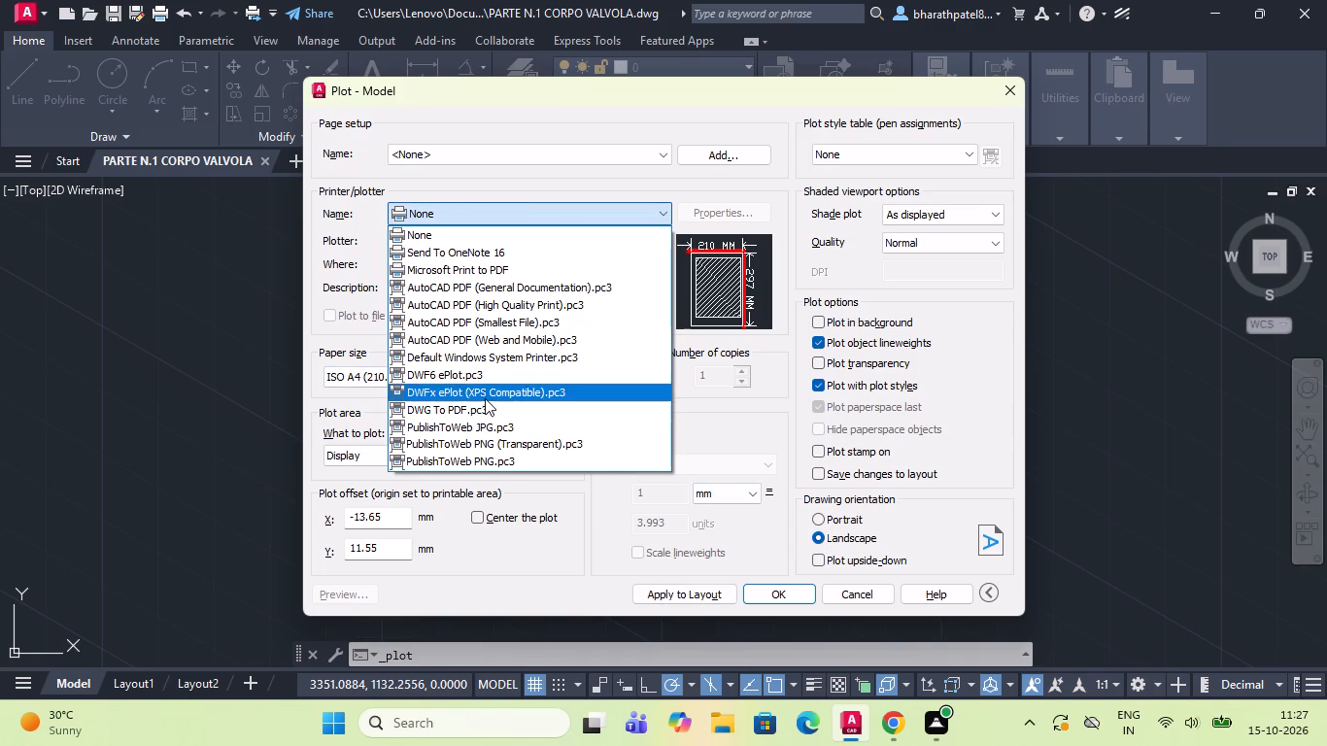
{"action": "left_click", "coordinate": [484, 411]}
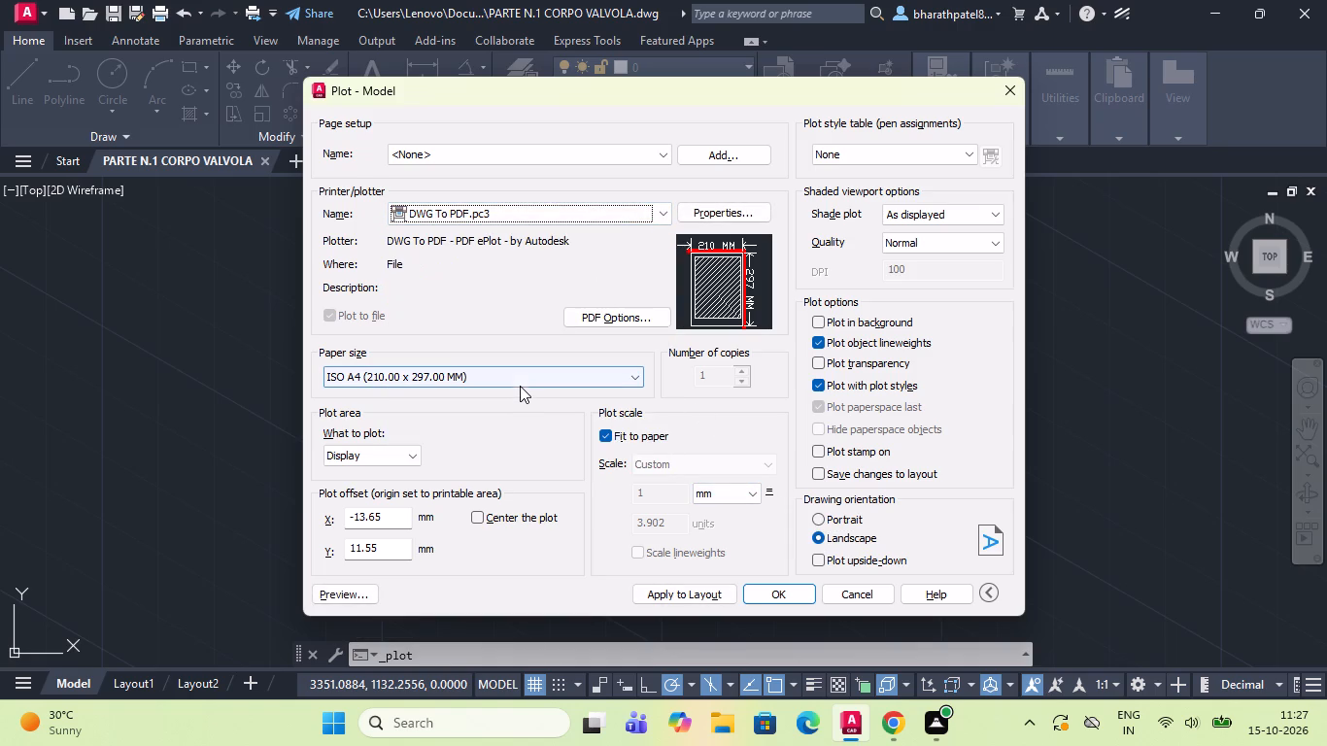
{"action": "left_click", "coordinate": [520, 381]}
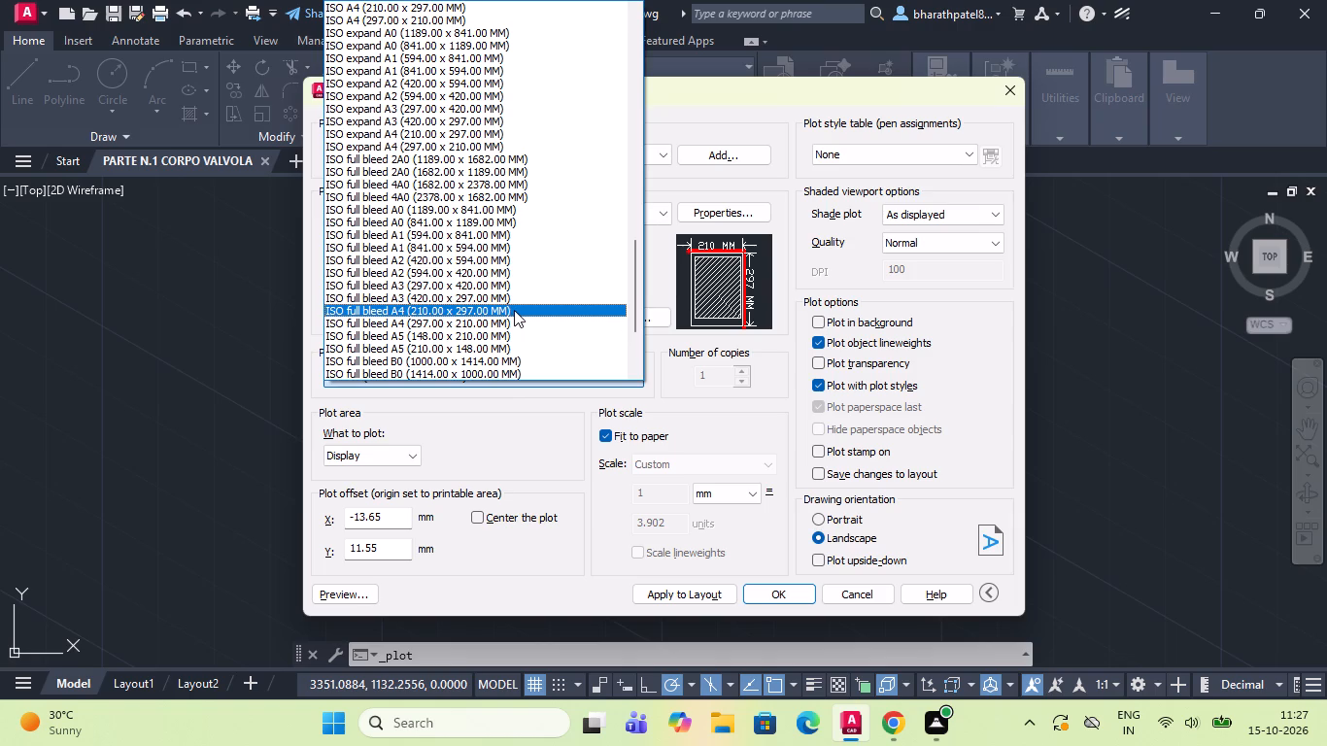
{"action": "left_click", "coordinate": [514, 309]}
{"action": "left_click", "coordinate": [506, 375]}
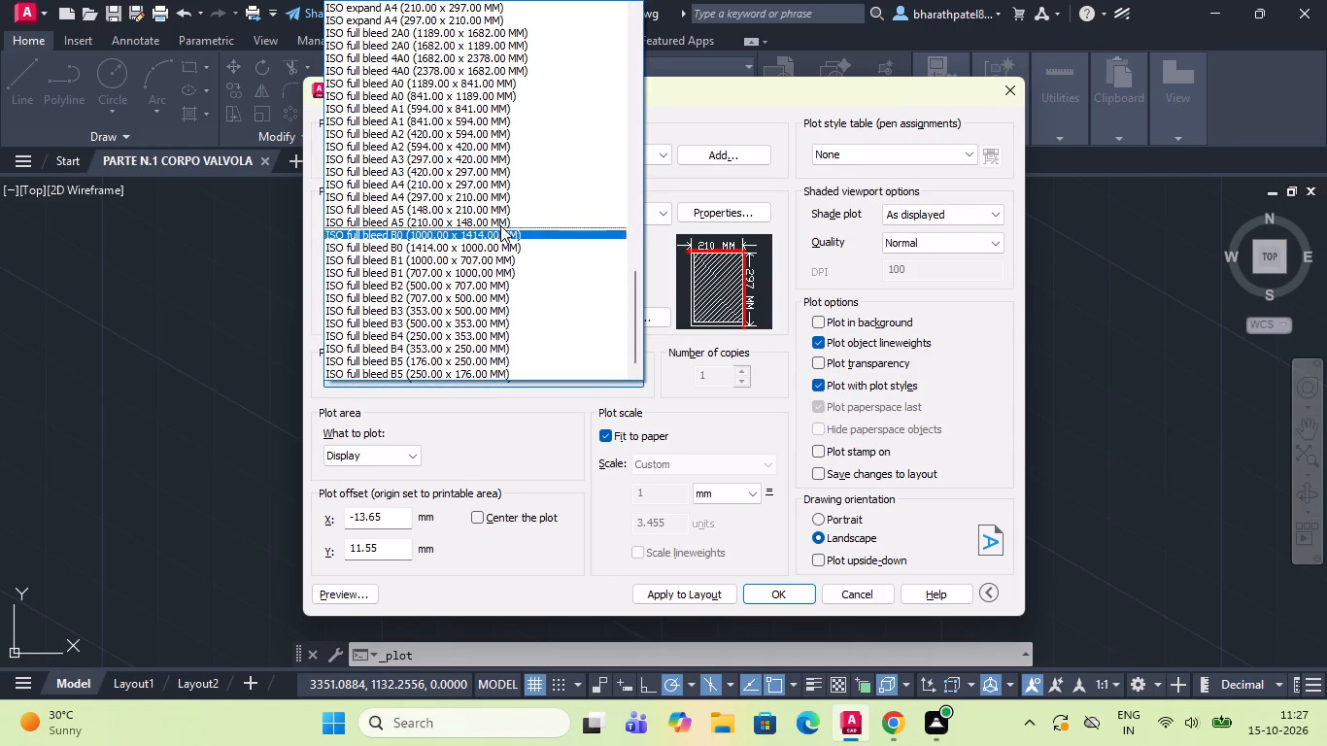
{"action": "left_click", "coordinate": [508, 199]}
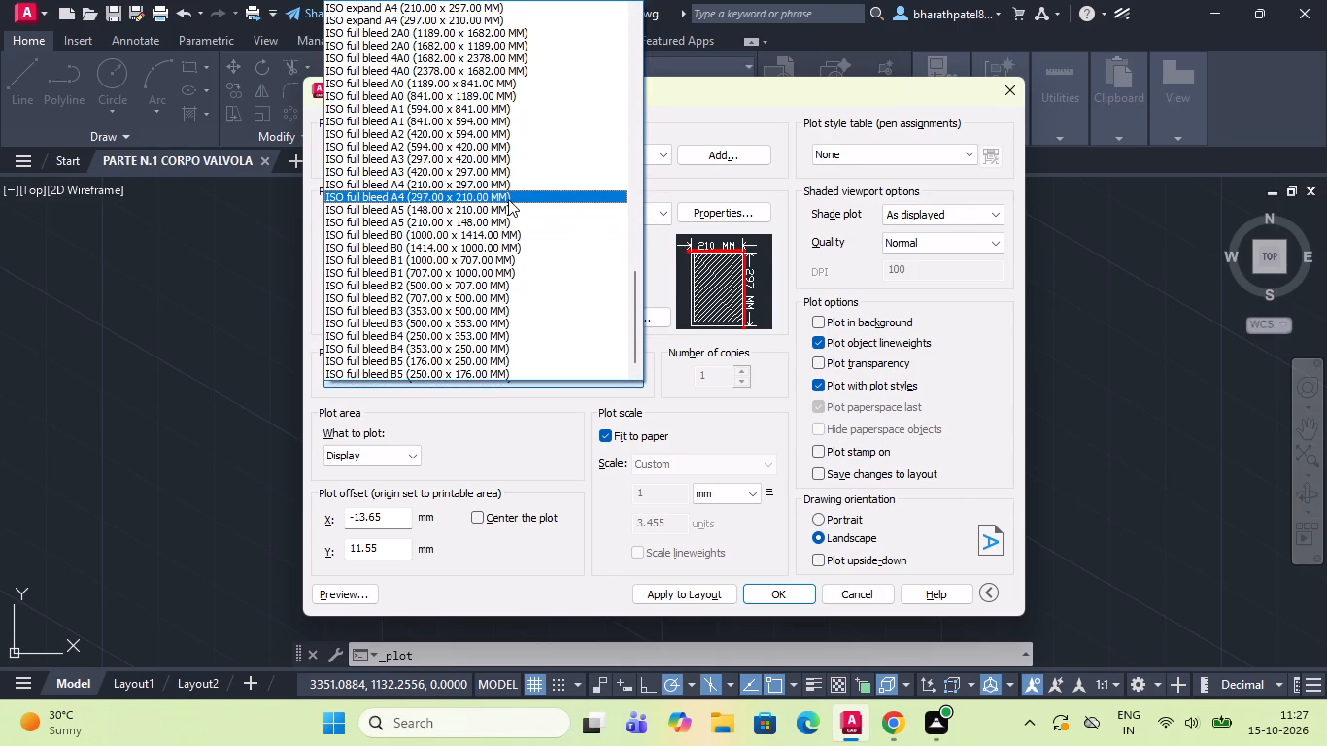
{"action": "left_click", "coordinate": [480, 515]}
{"action": "left_click", "coordinate": [644, 593]}
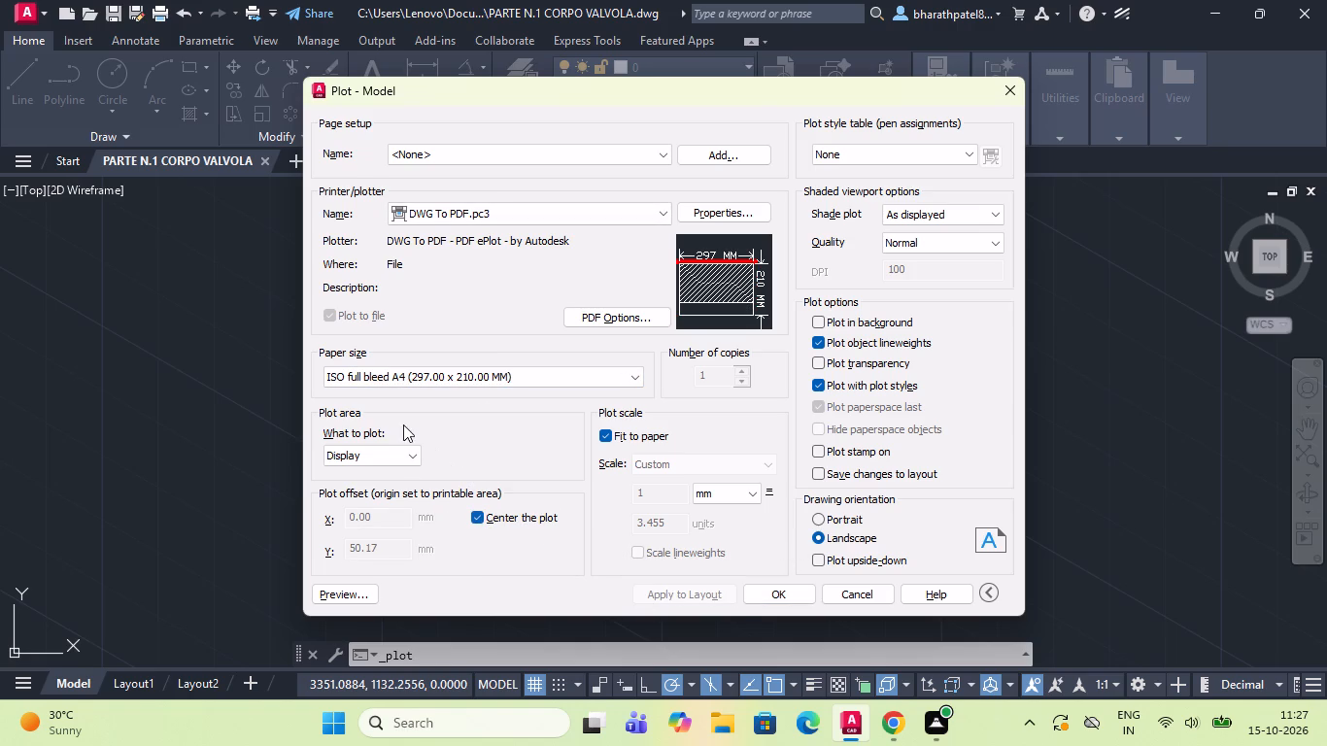
Set the plot area to a window that closely frames the whole isometric housing.
{"action": "left_click", "coordinate": [392, 457]}
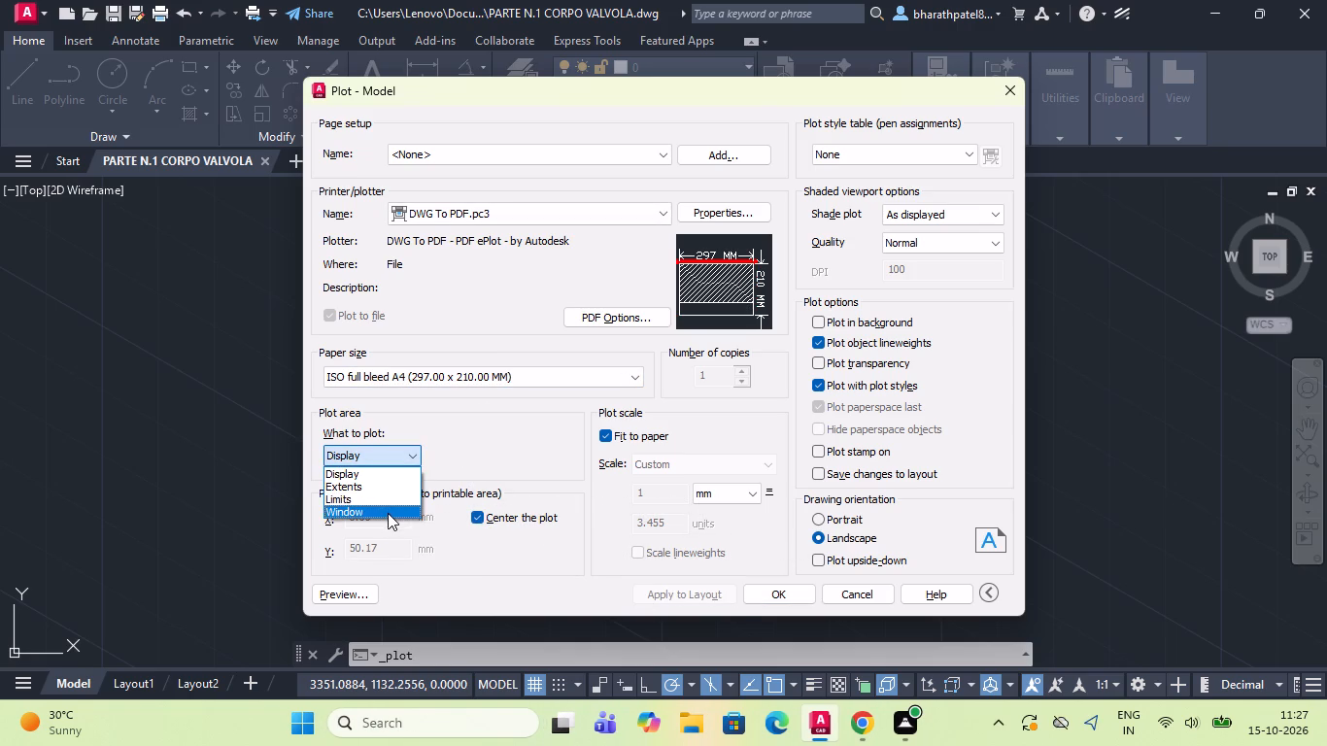
{"action": "left_click", "coordinate": [387, 513]}
{"action": "scroll", "coordinate": [469, 499], "scroll_direction": "down", "scroll_amount": 2}
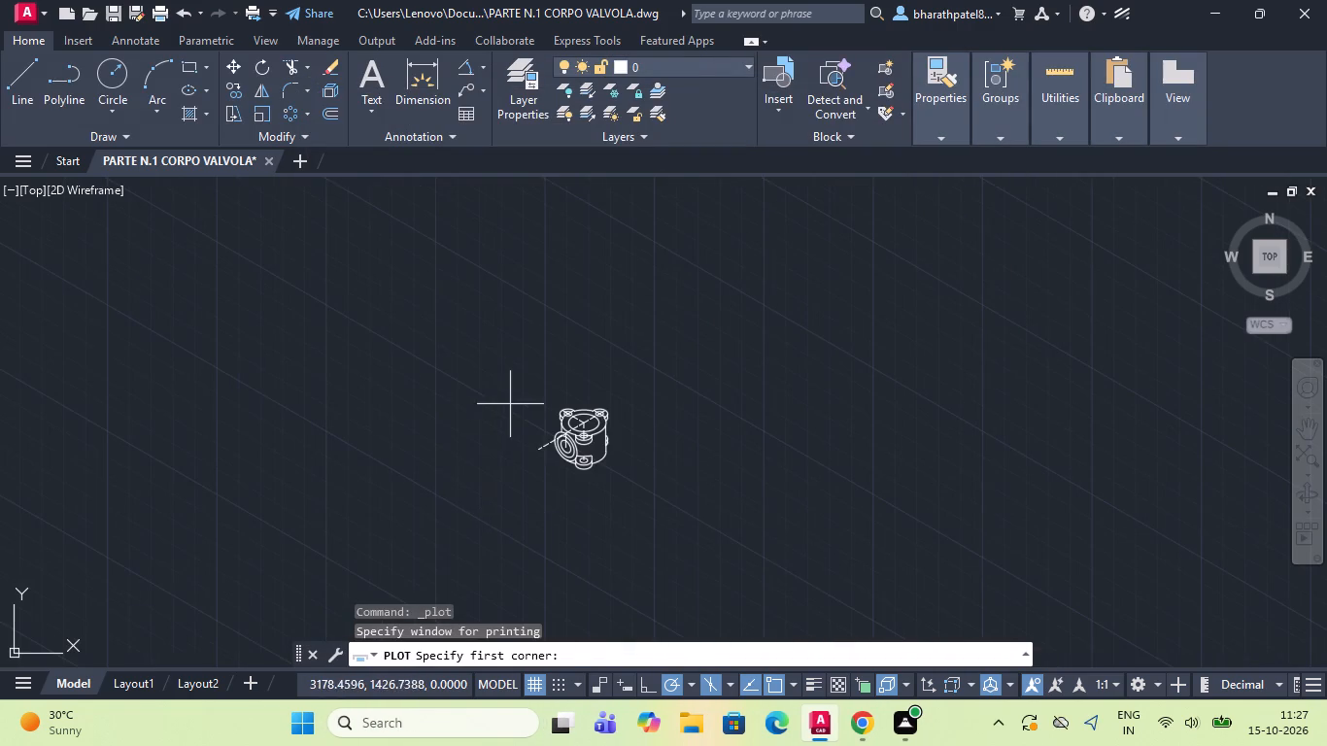
{"action": "left_click", "coordinate": [519, 376]}
{"action": "left_click", "coordinate": [635, 513]}
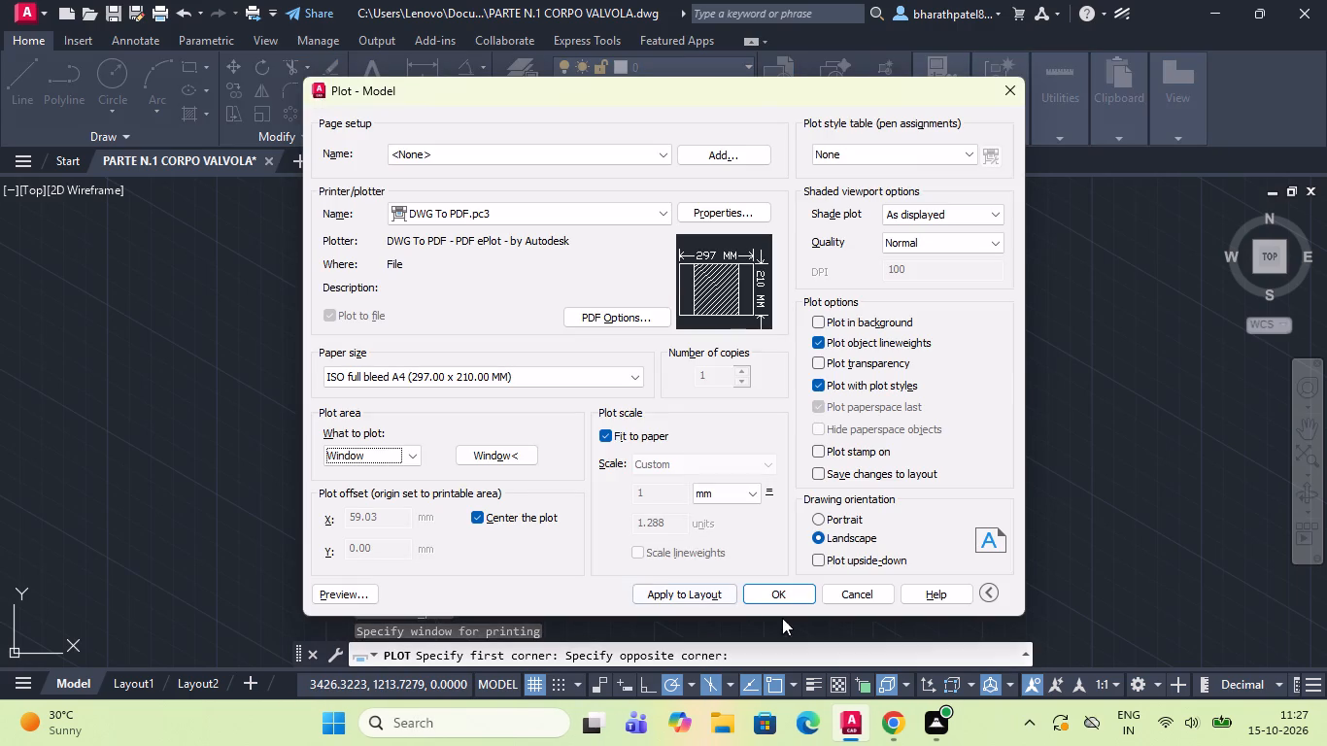
Plot the drawing to Documents as PARTE N.1 CORPO VALVOLA-Model.pdf.
{"action": "left_click", "coordinate": [773, 589]}
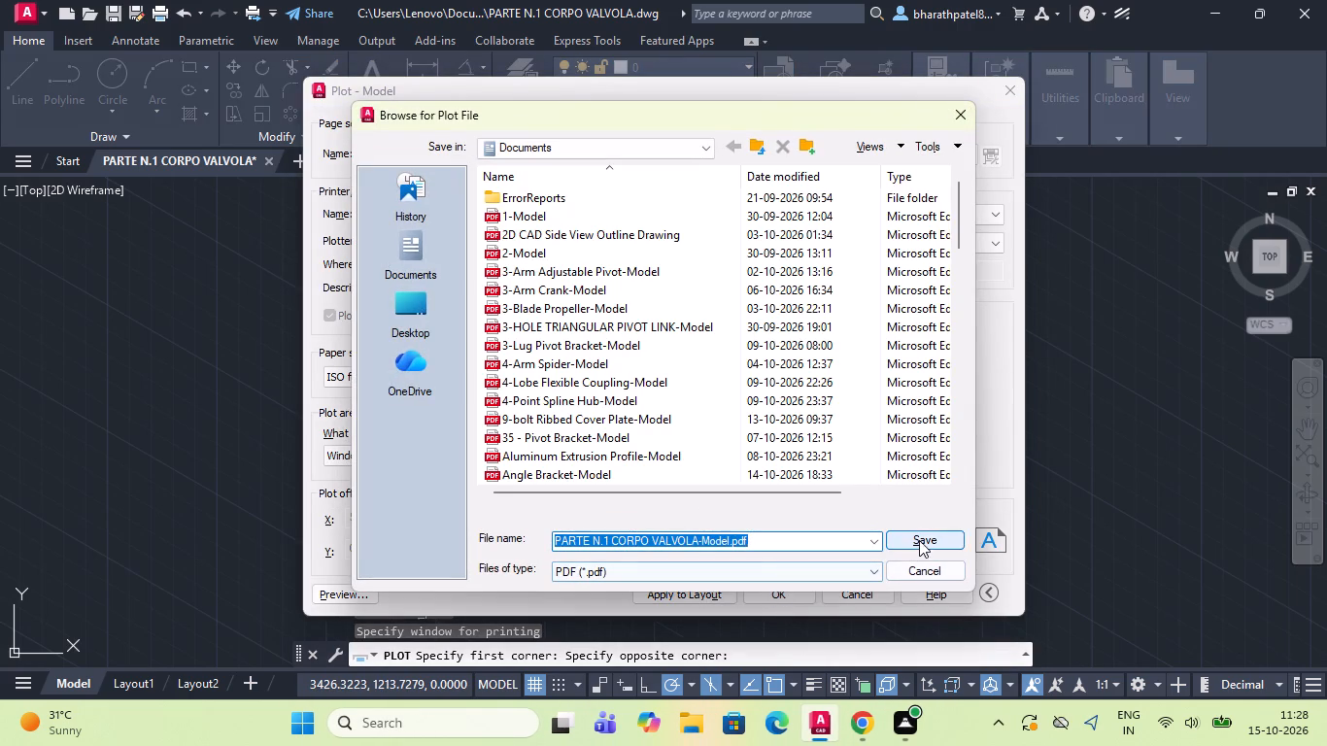
{"action": "left_click", "coordinate": [922, 538]}
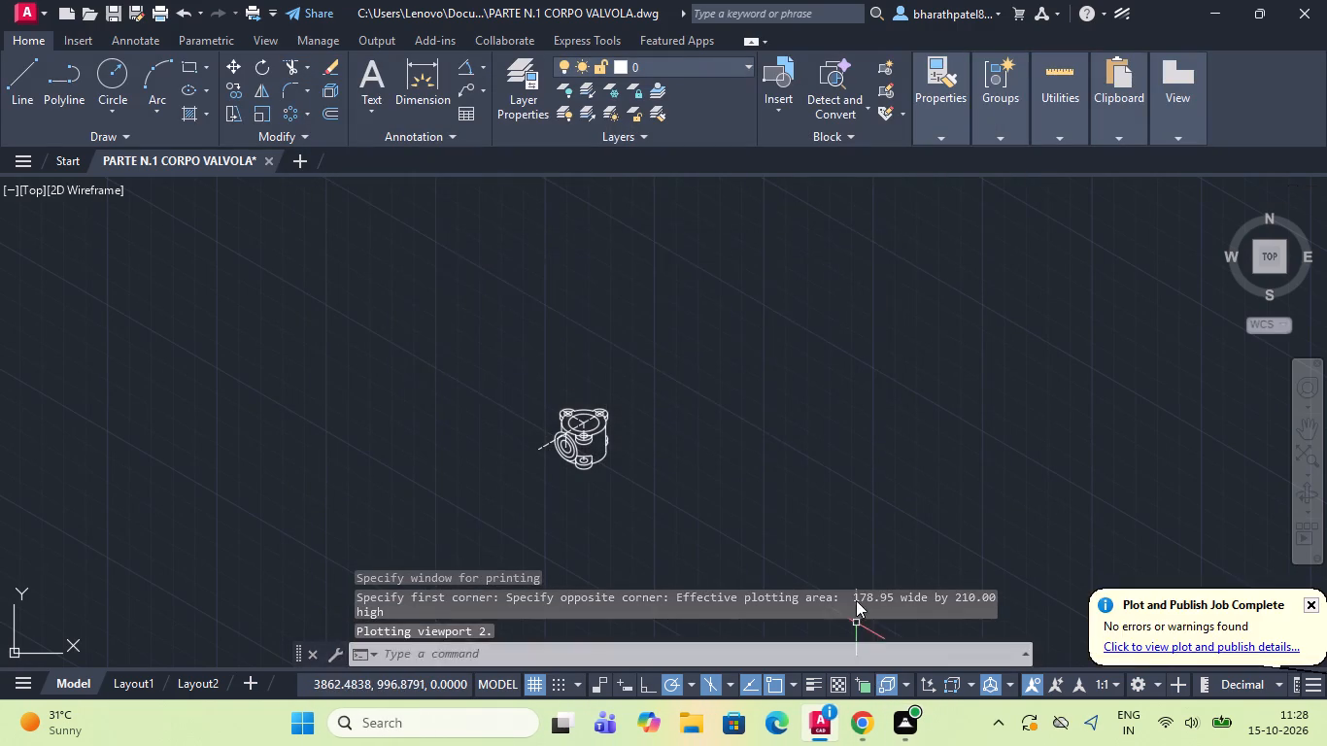